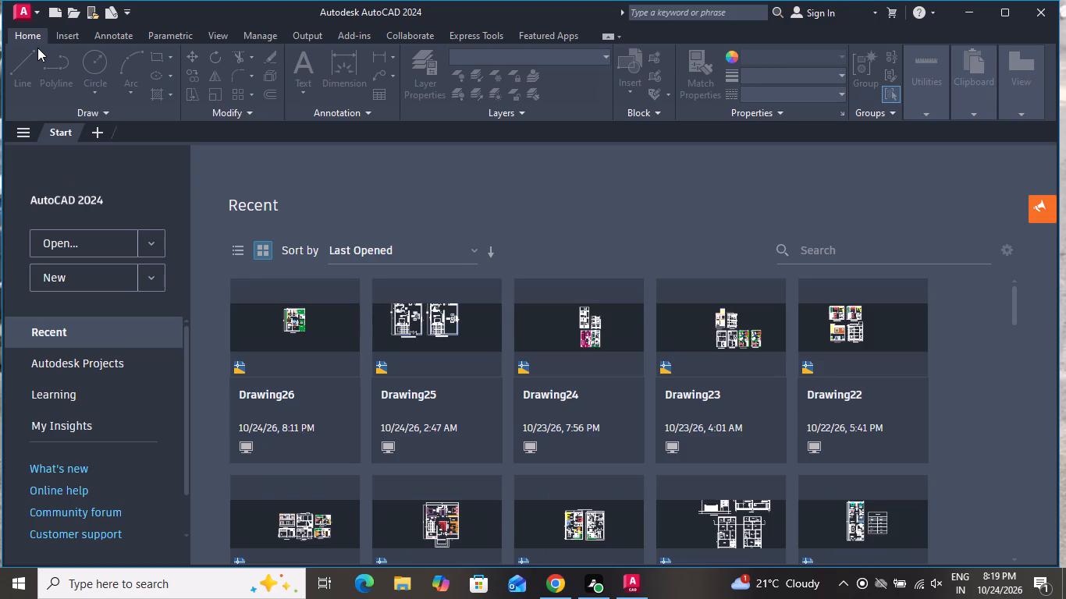
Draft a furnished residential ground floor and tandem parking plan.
Create a new blank drawing.
click(70, 273)
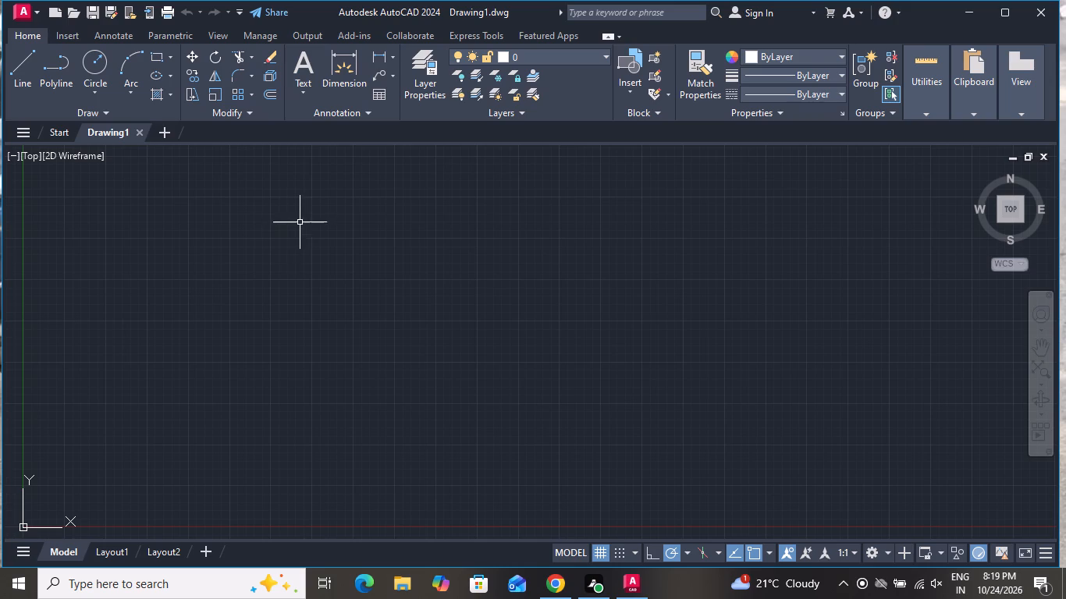
Turn on log file recording for the drawing session with LOGFILEON.
text(lo)
key(g)
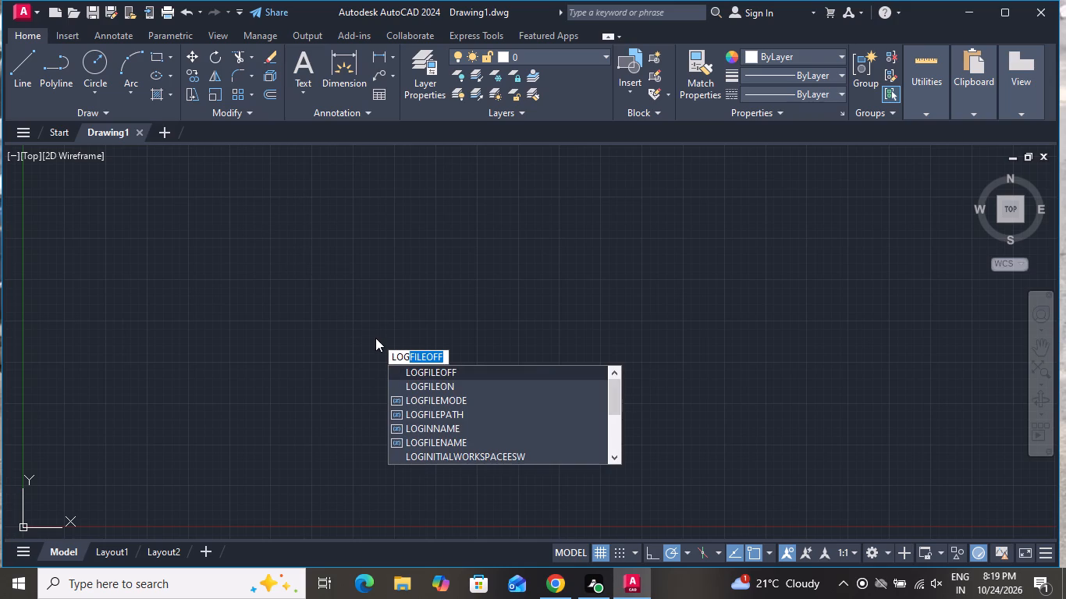
click(422, 385)
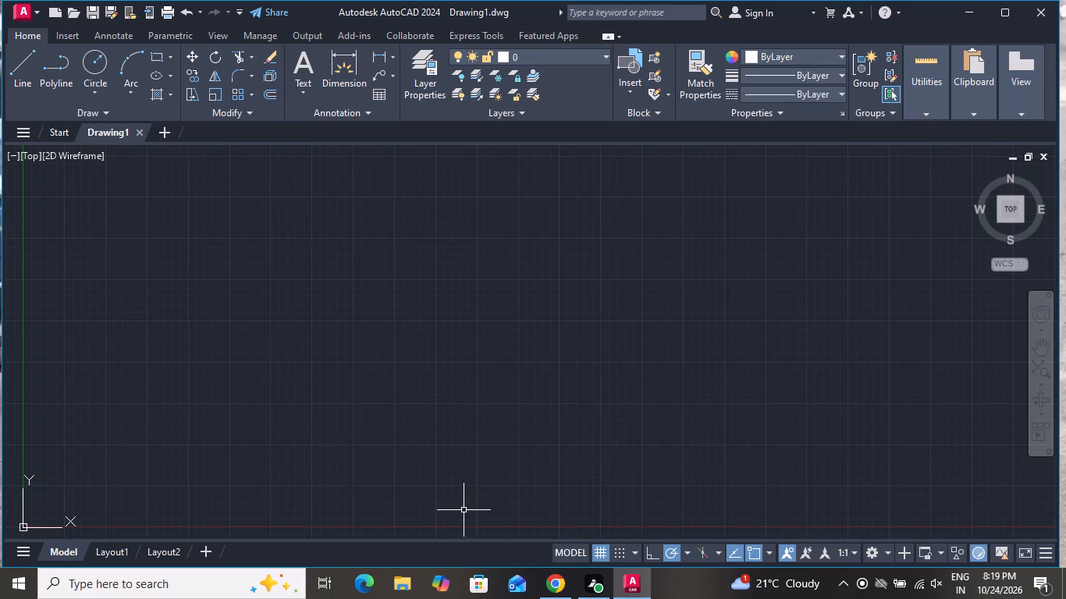
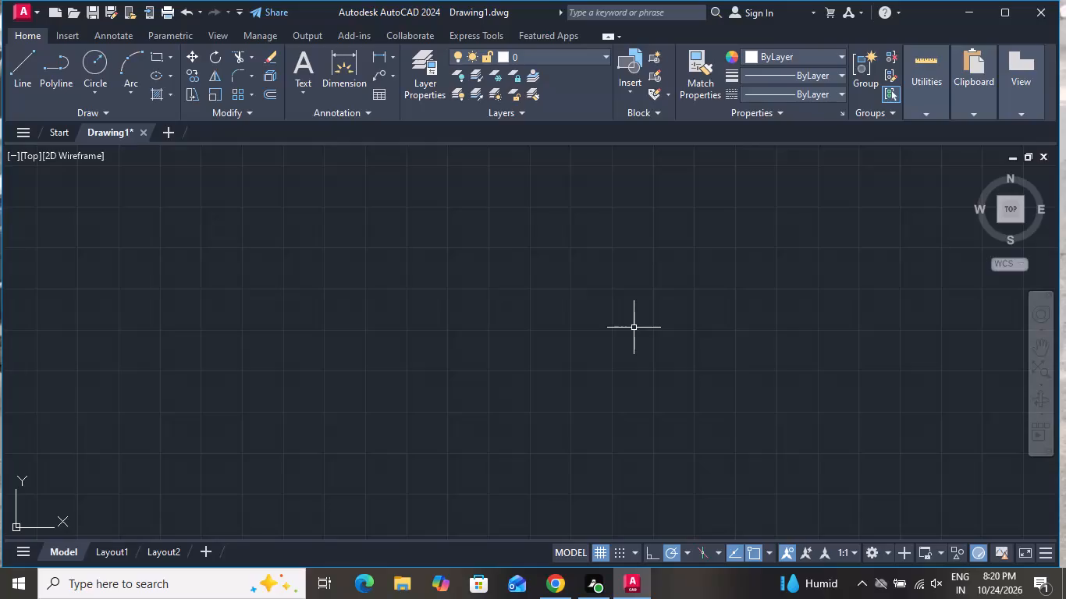
Configure the drawing units to Engineering length type with 0'-0" precision.
text(un)
key(space)
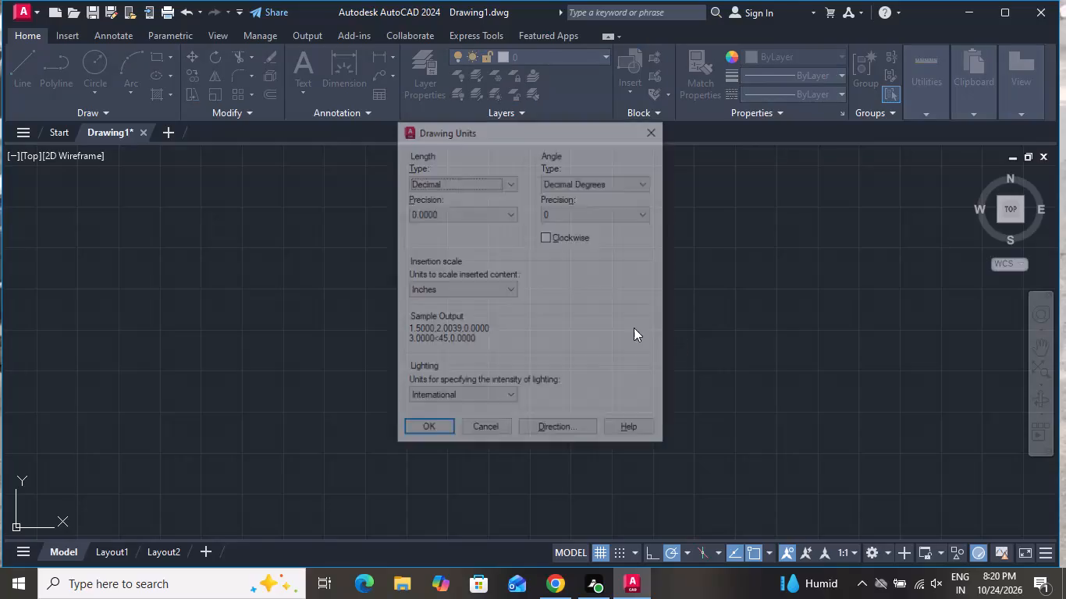
click(504, 174)
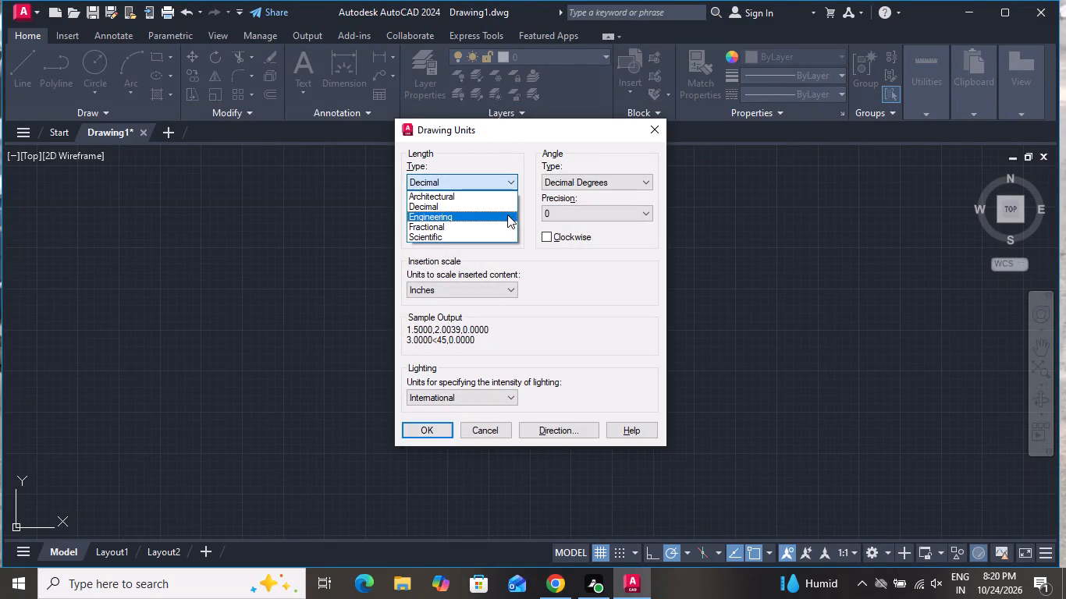
click(507, 214)
click(500, 220)
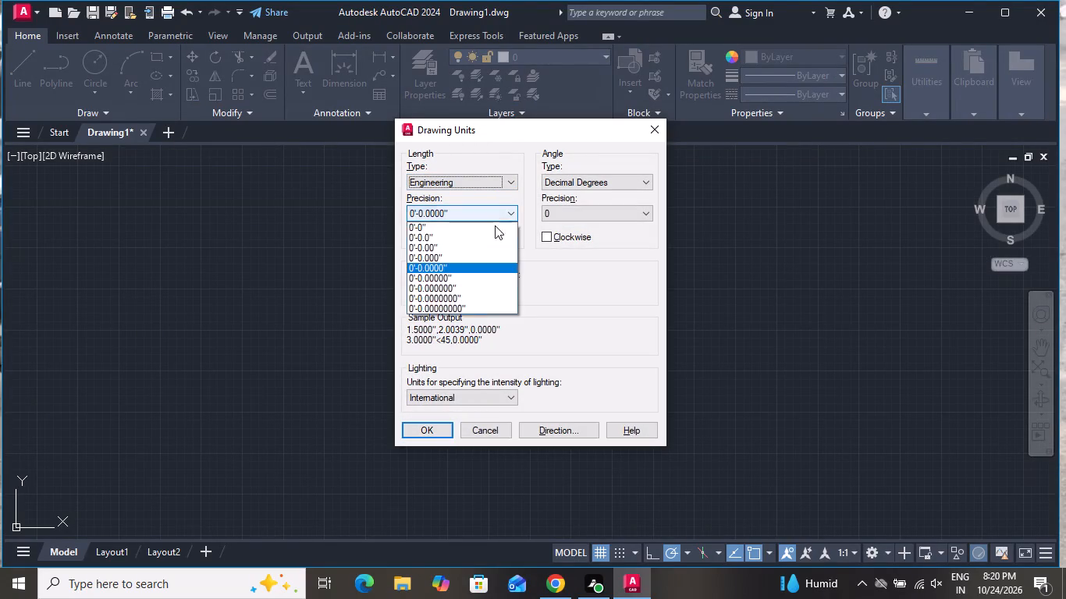
click(483, 235)
click(489, 219)
click(480, 225)
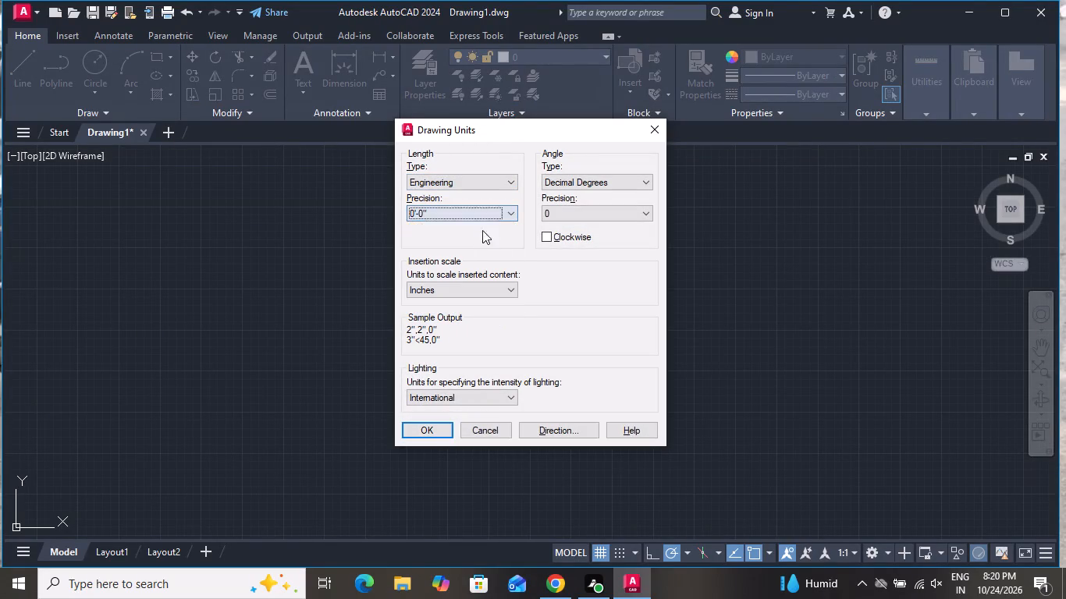
click(442, 435)
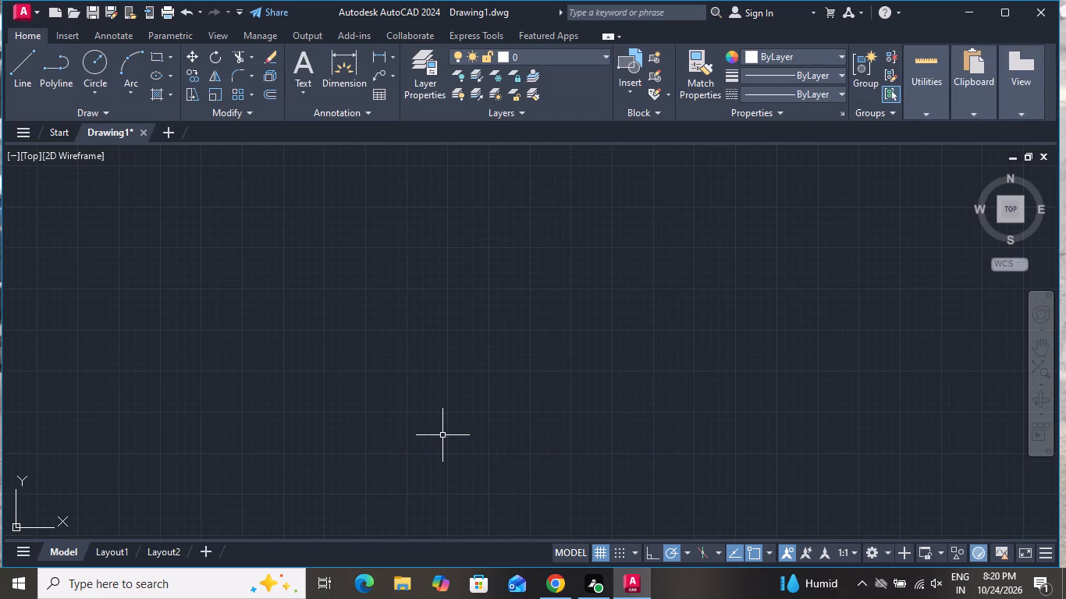
Modify the Standard dimension style's primary units to Engineering format with 0'-0" precision and set the style current.
key(s)
key(BackSpace)
text(d)
key(space)
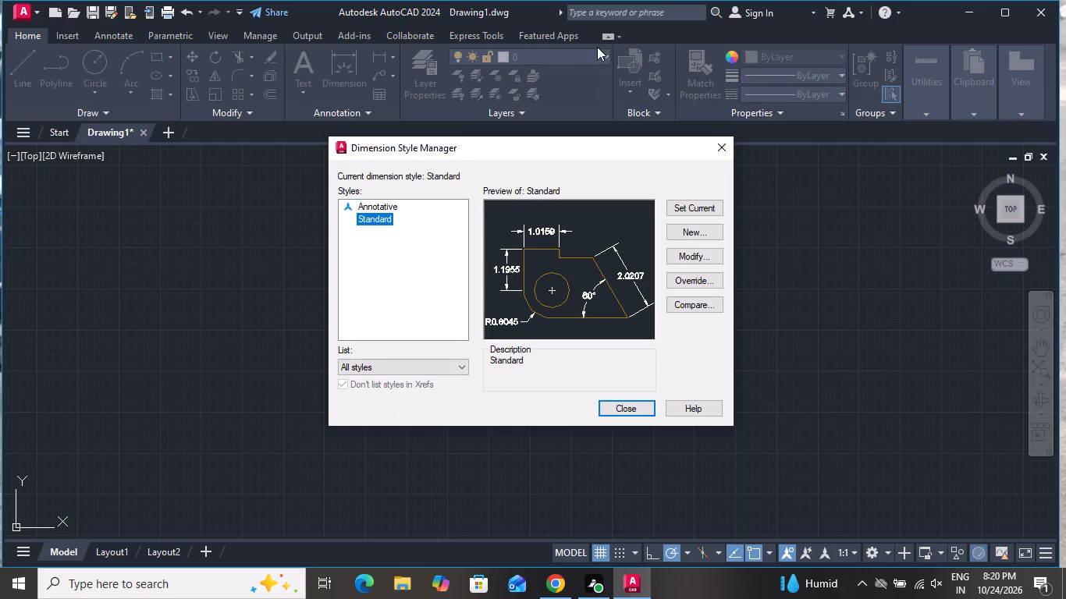
click(719, 264)
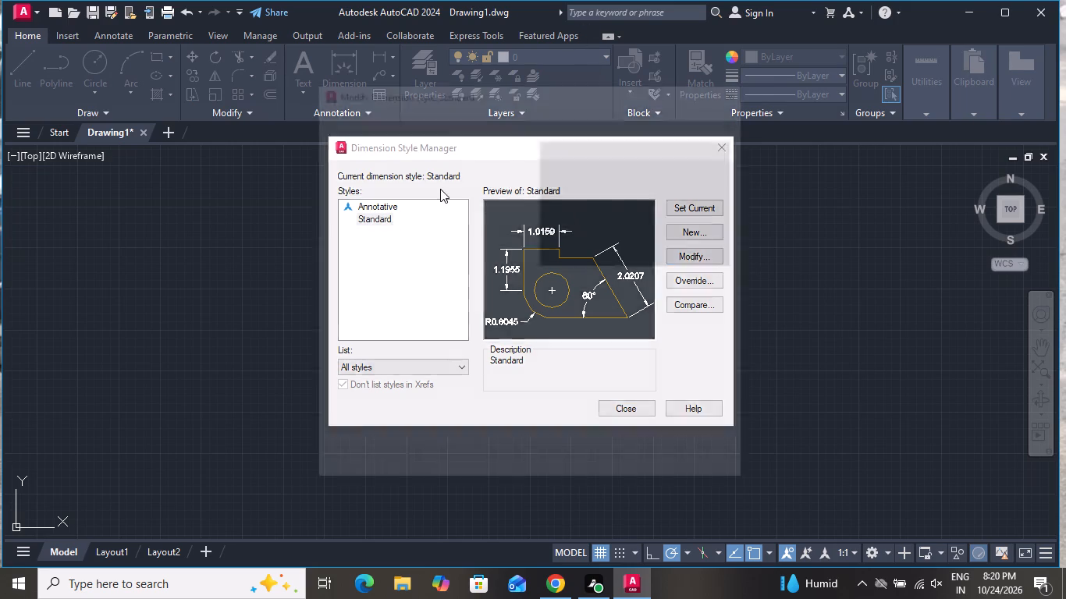
click(504, 118)
click(476, 149)
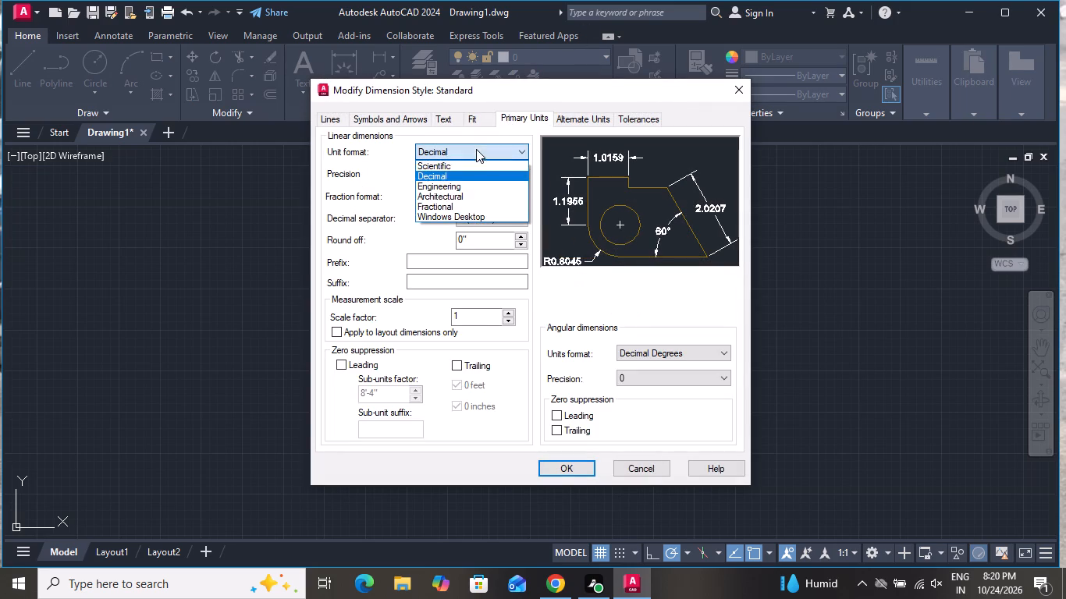
click(474, 189)
click(474, 176)
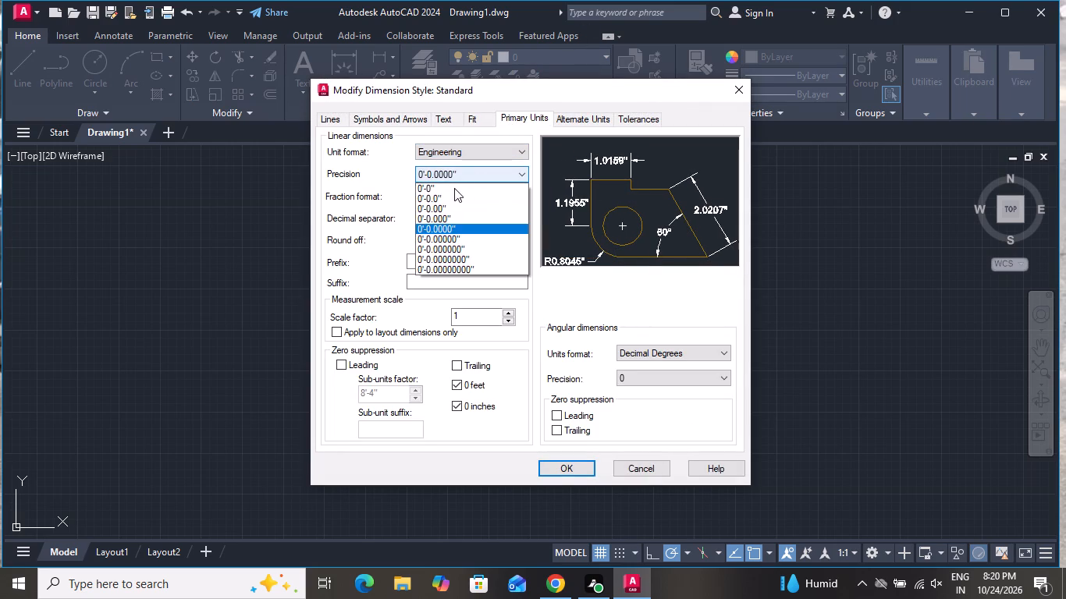
click(454, 189)
click(549, 470)
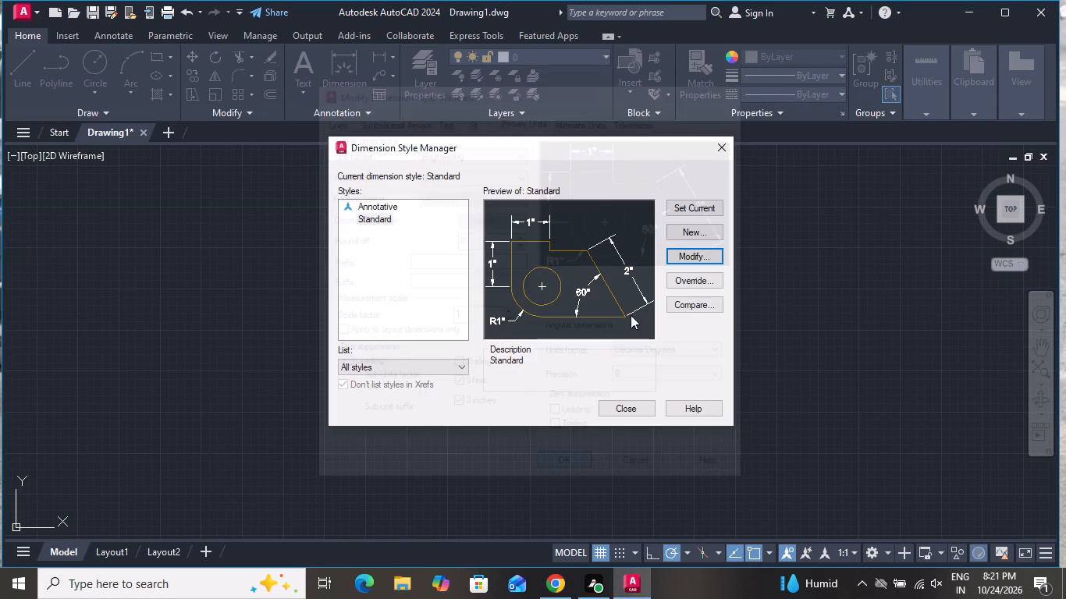
click(678, 209)
click(632, 402)
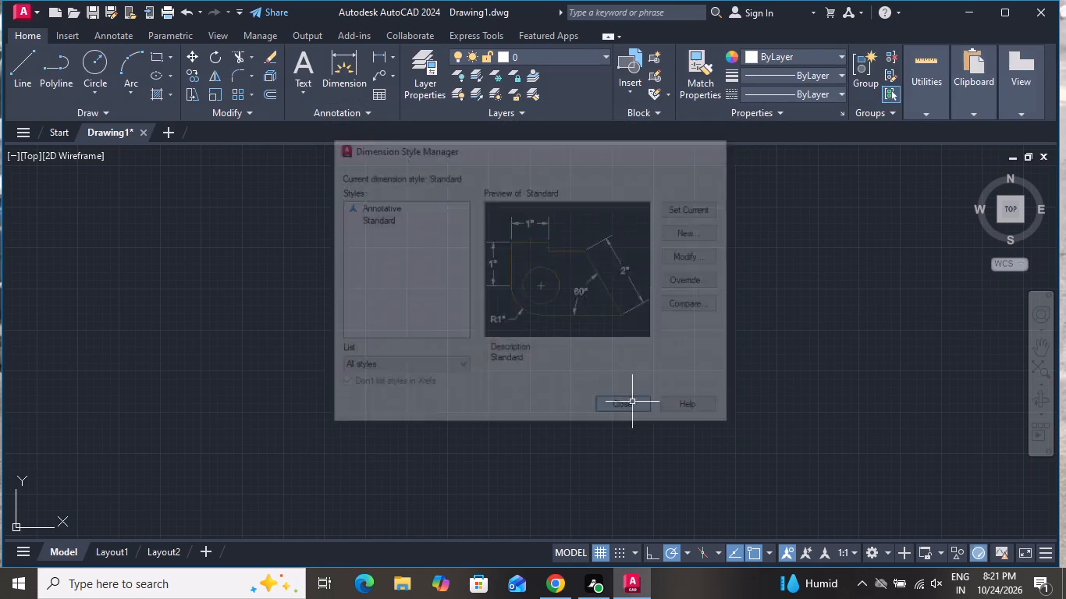
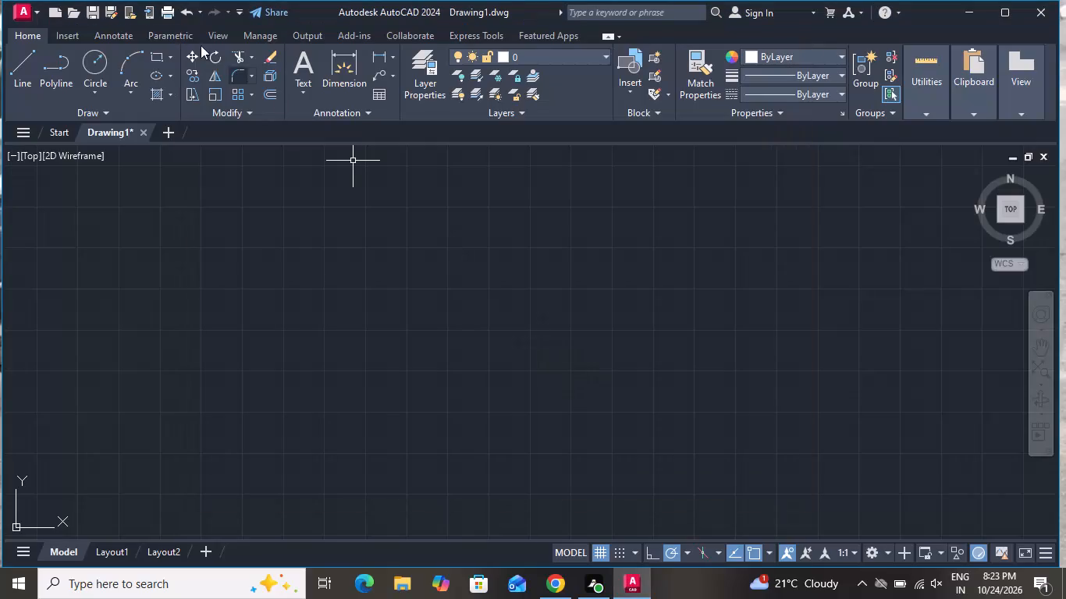
With Ortho mode on, draw a 50' vertical line upward from a point near the origin.
click(10, 69)
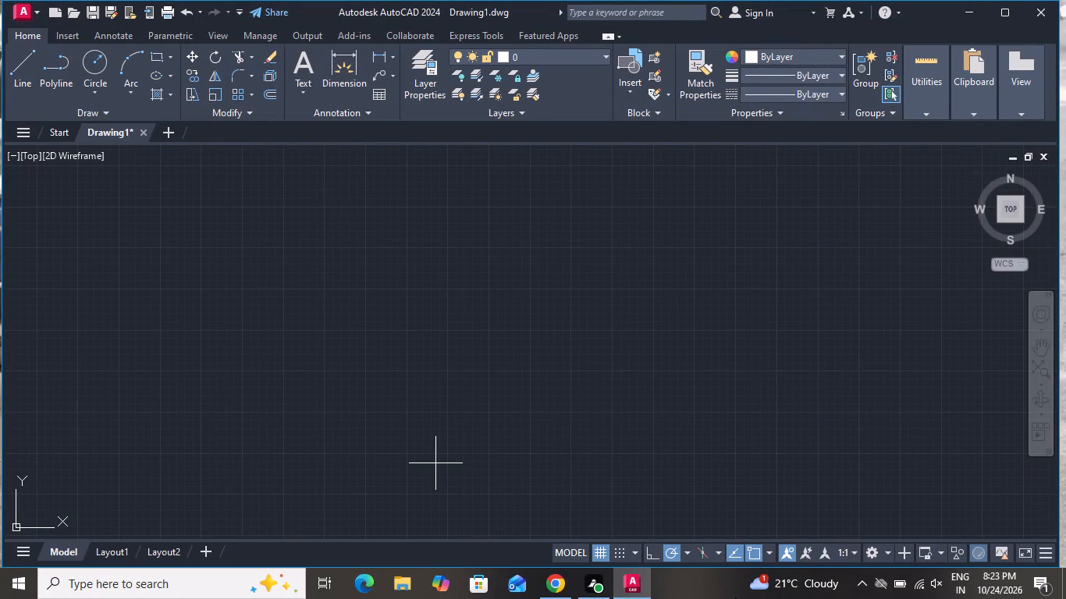
click(649, 551)
click(467, 477)
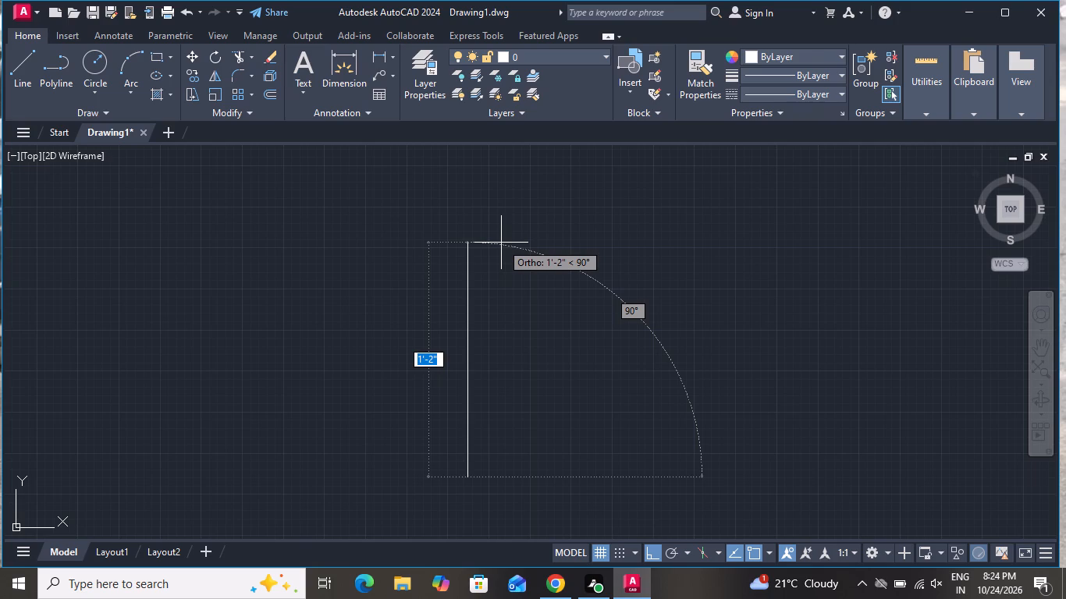
key(5)
text(0')
key(Return)
scroll(501, 243, down, 3)
scroll(563, 316, down, 2)
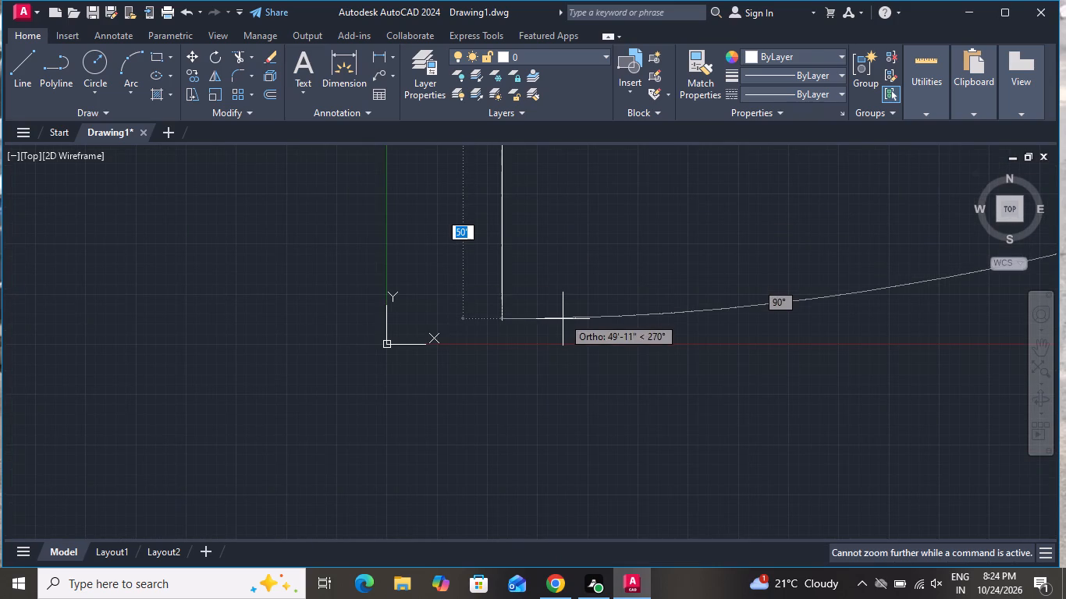
scroll(563, 319, down, 1)
right_click(563, 319)
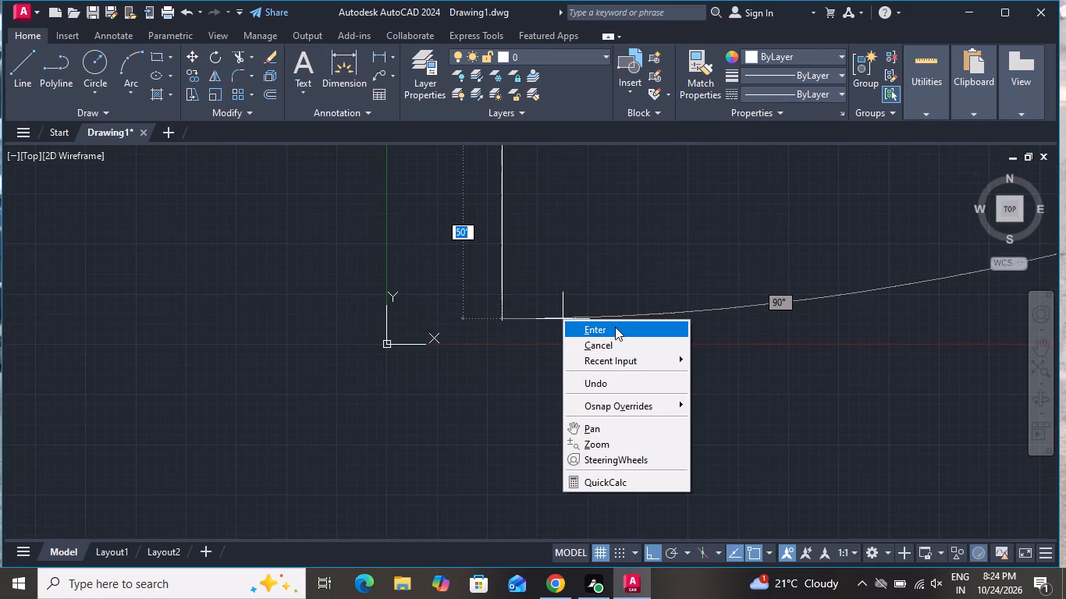
click(614, 346)
In a clear area, draw a closed rectangle of lines: 50' up, 59' right, 50' down and 59' back left.
scroll(620, 328, down, 2)
scroll(695, 281, down, 3)
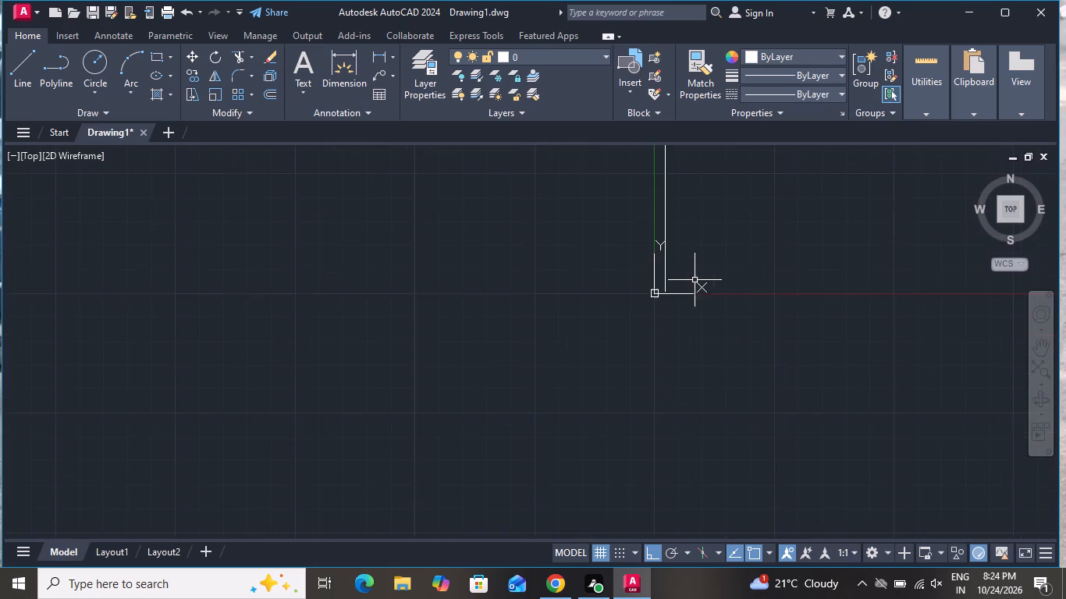
scroll(741, 258, down, 5)
scroll(928, 179, up, 5)
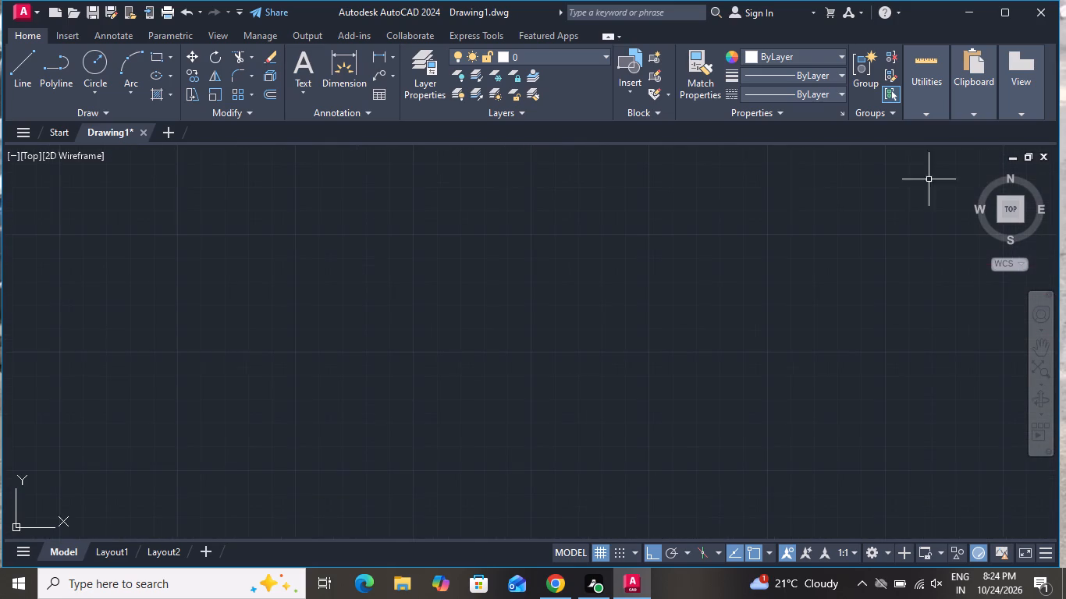
click(27, 58)
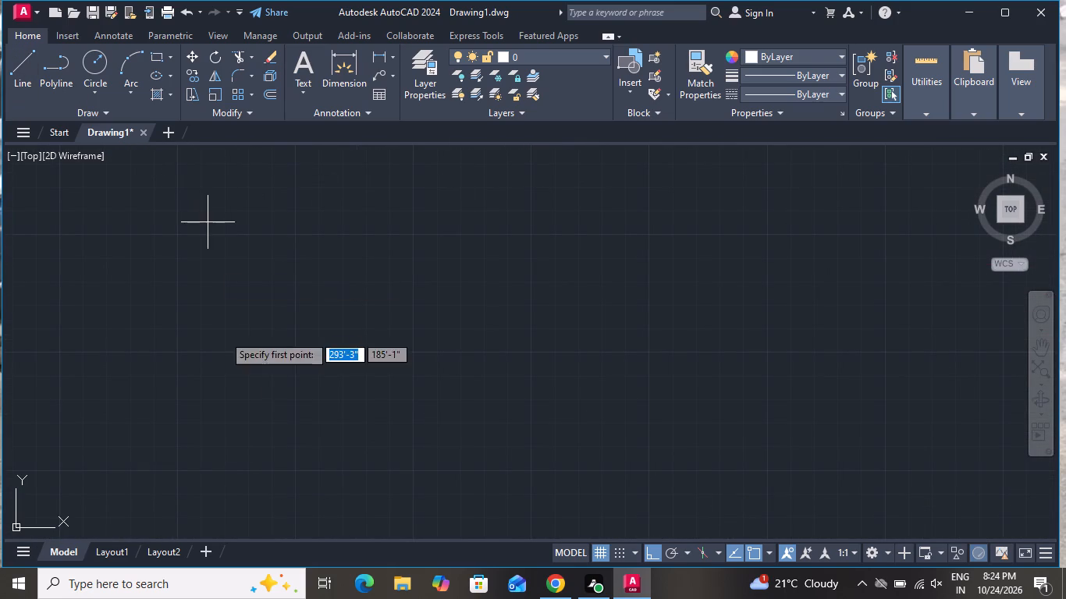
click(341, 472)
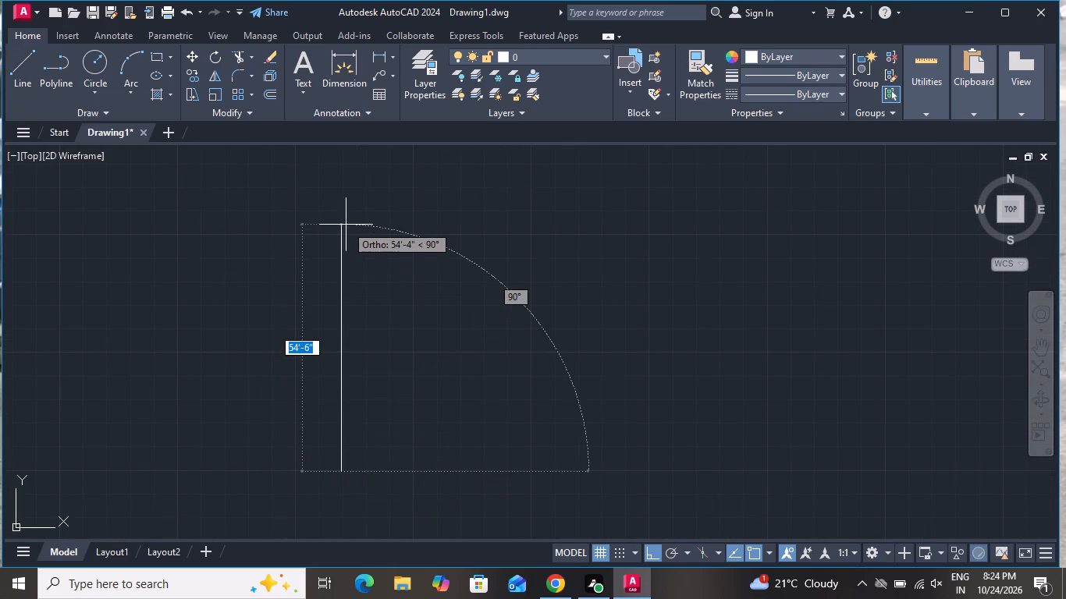
text(50')
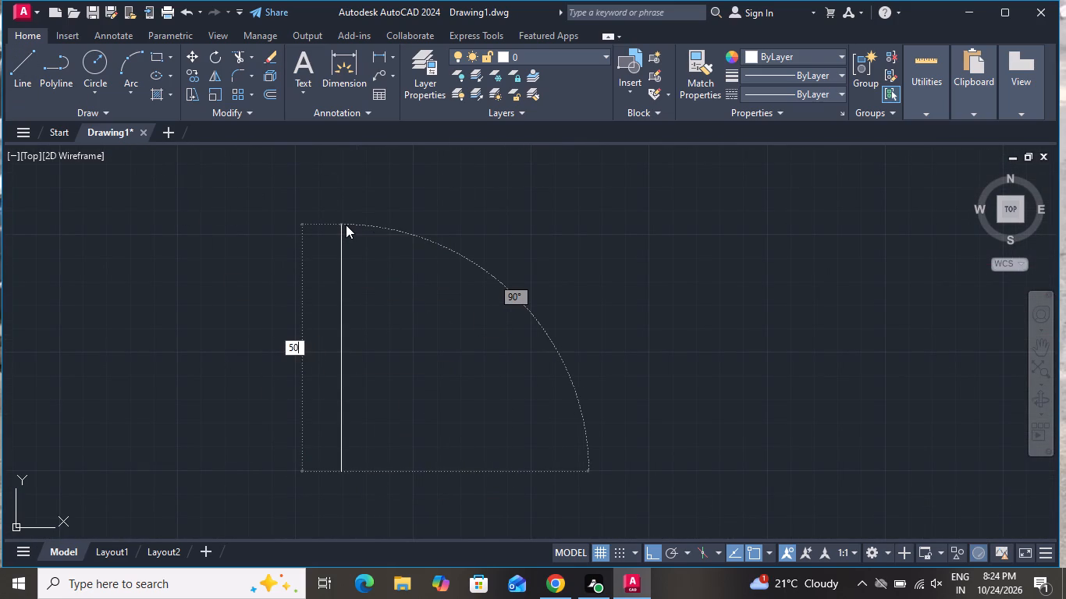
key(Return)
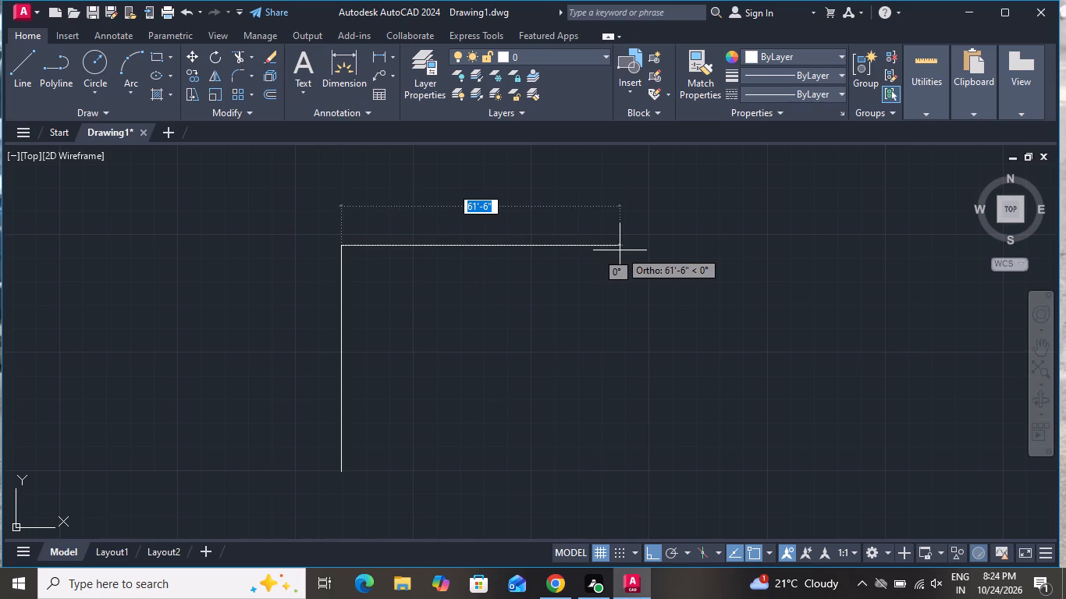
key(5)
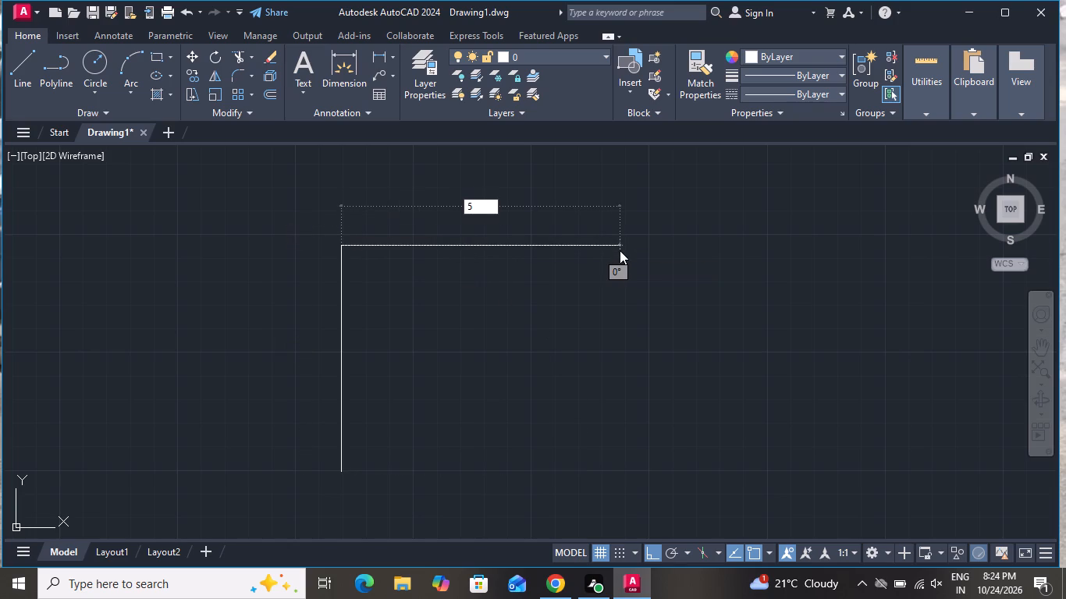
text(9')
key(Return)
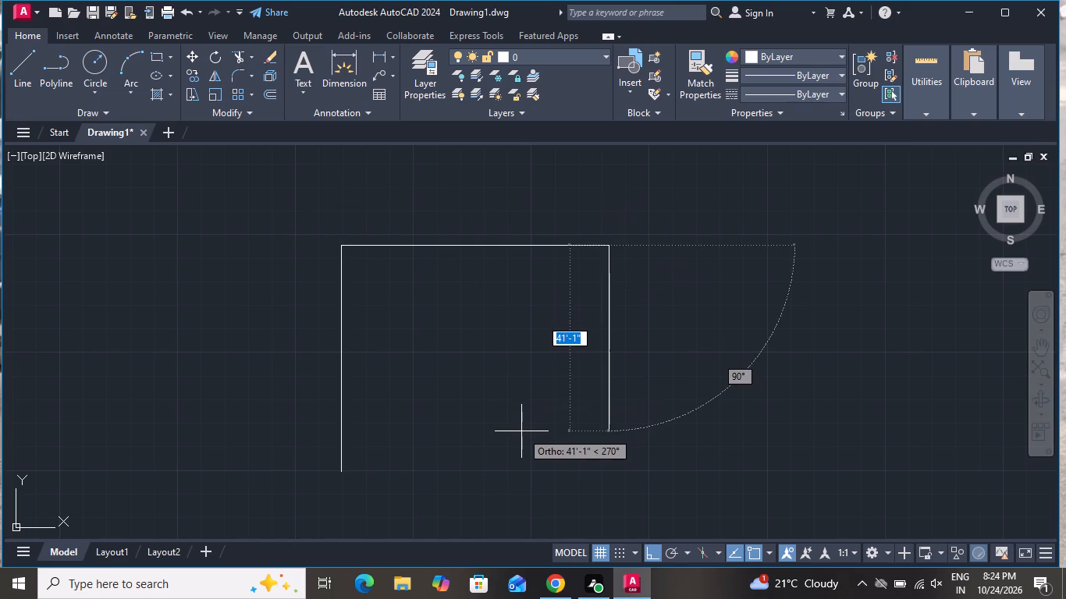
text(50')
key(Return)
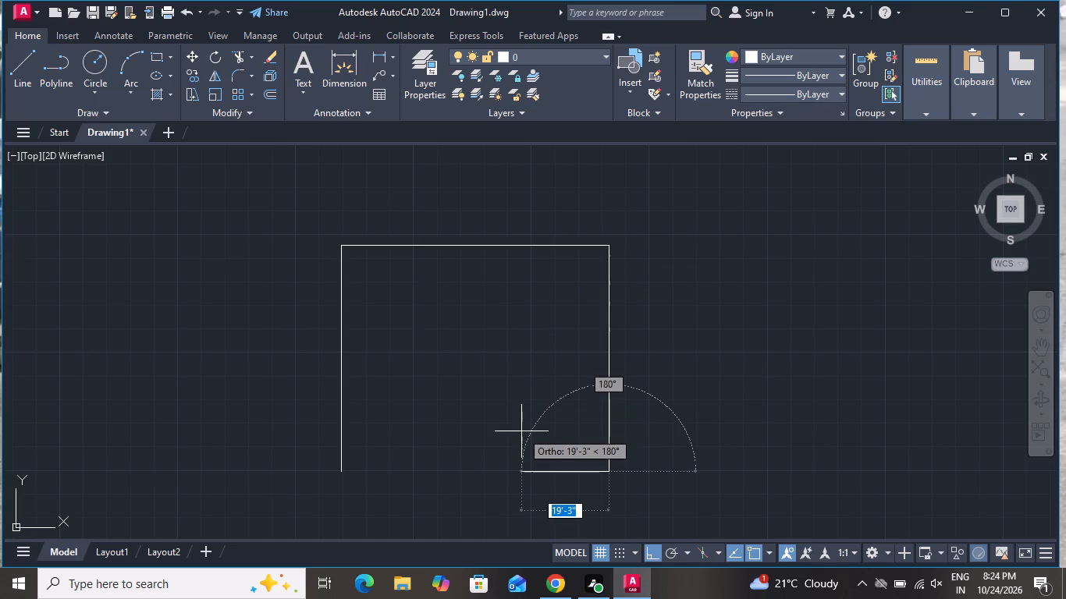
key(5)
key(9)
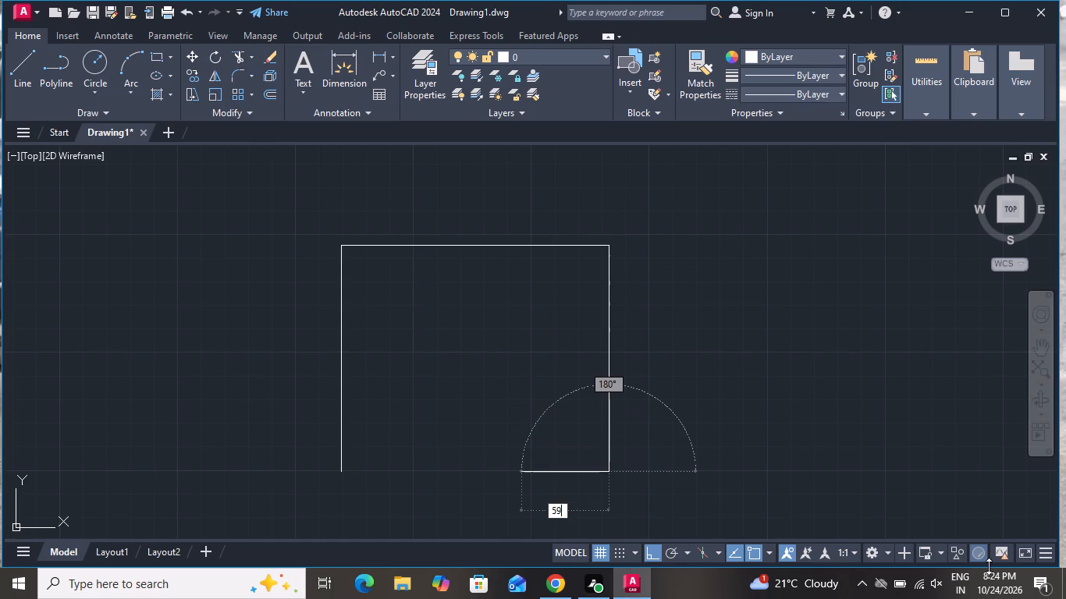
key(apostrophe)
key(Return)
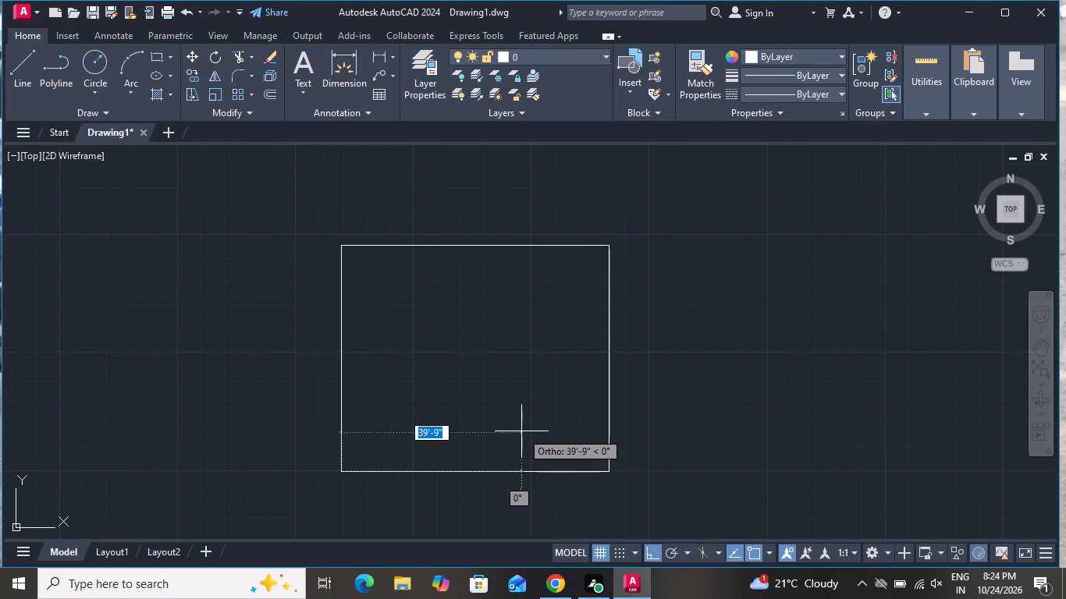
right_click(521, 431)
click(551, 268)
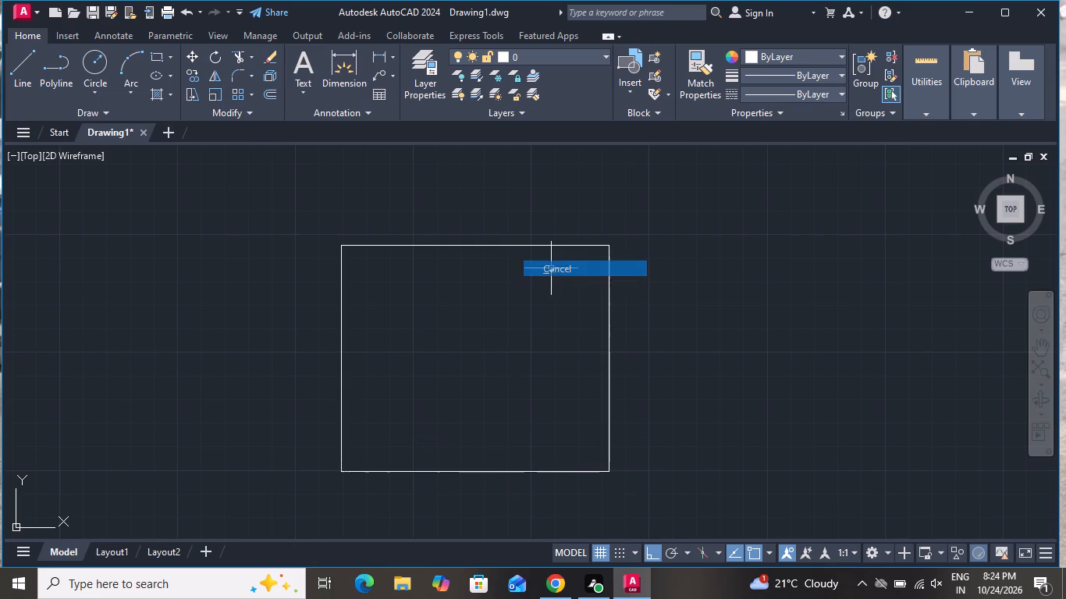
Offset all four sides of the 59' by 50' rectangle inward by 6" to form the wall thickness.
text(o)
key(space)
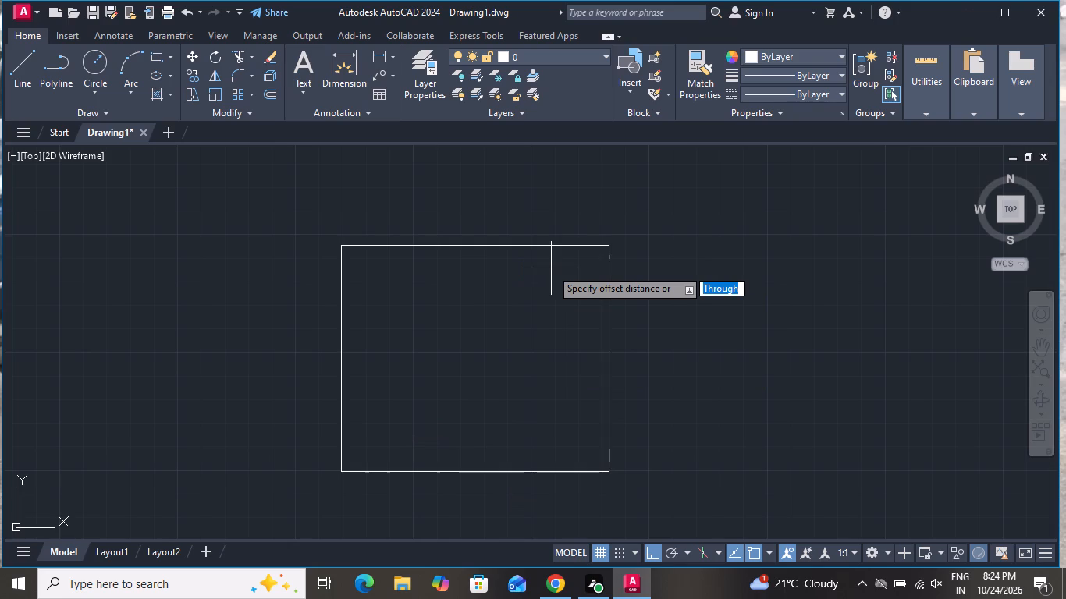
key(6)
key(shift+quotedbl)
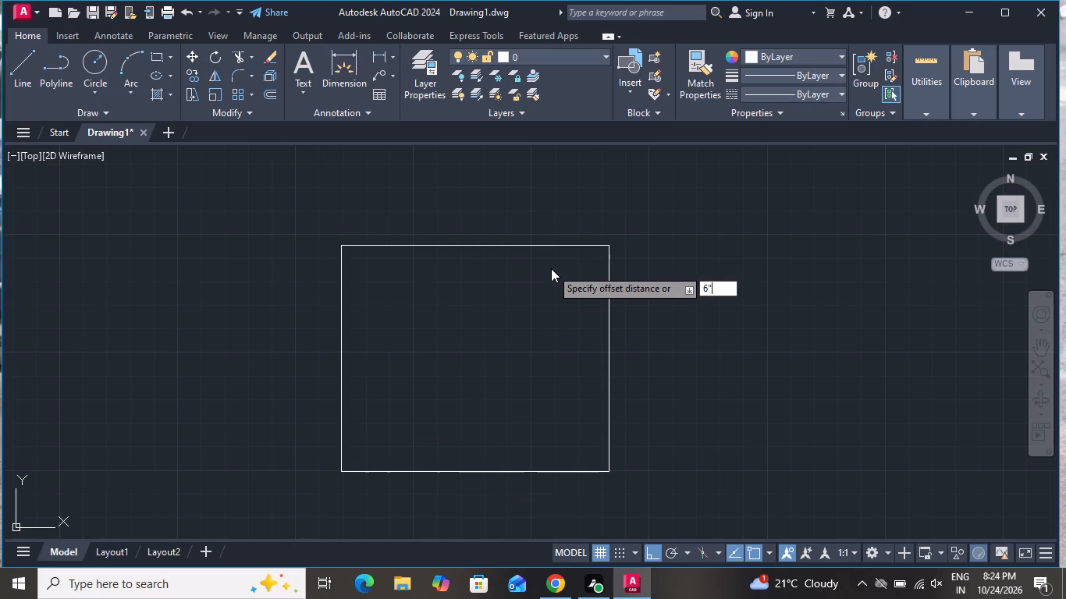
key(Return)
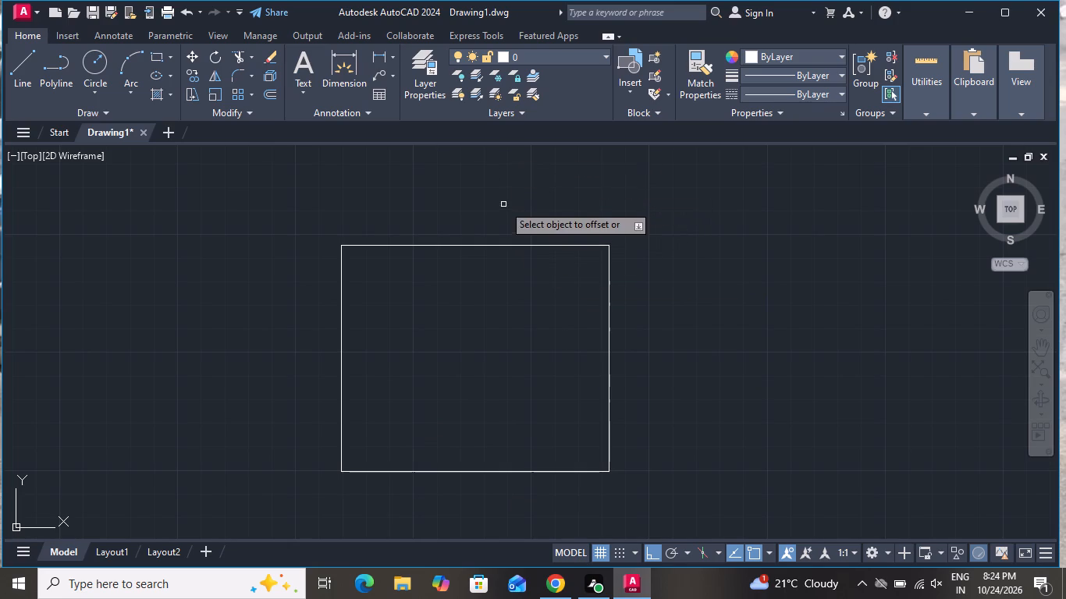
click(507, 248)
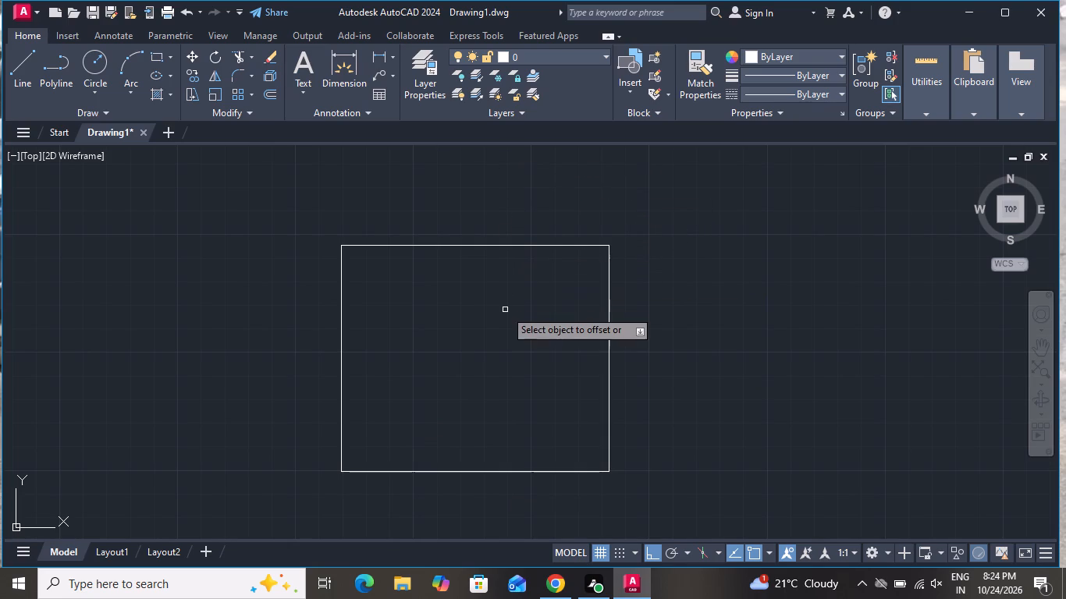
click(505, 310)
click(609, 274)
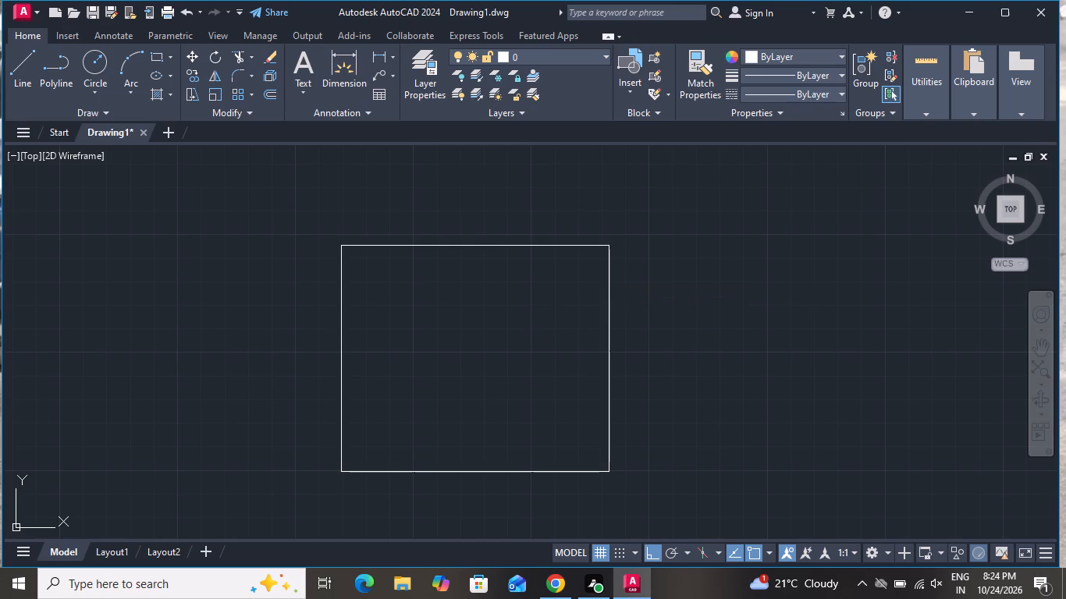
click(557, 290)
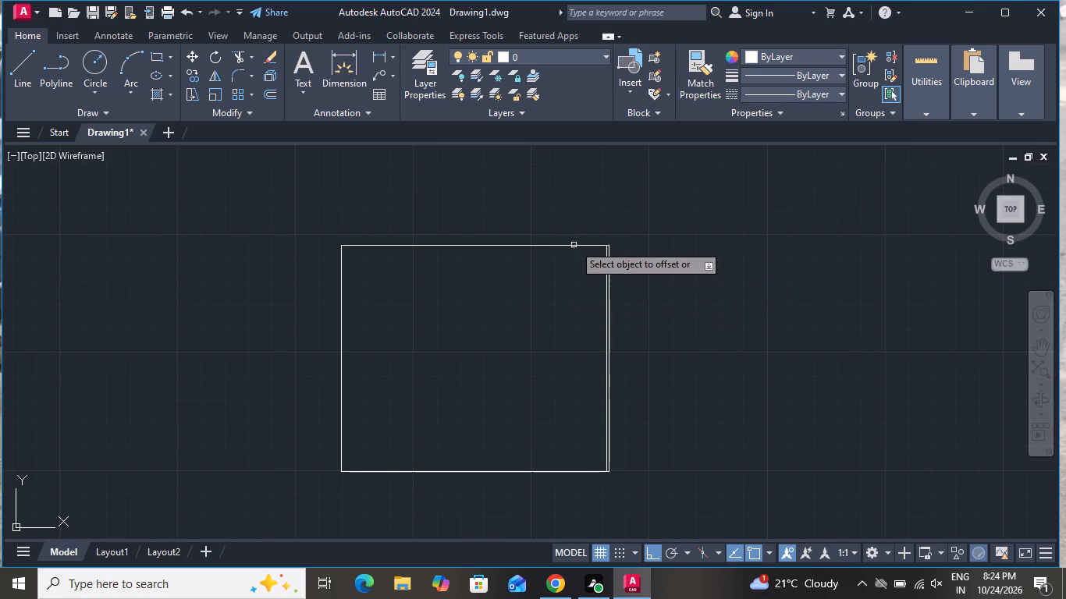
click(574, 244)
click(571, 316)
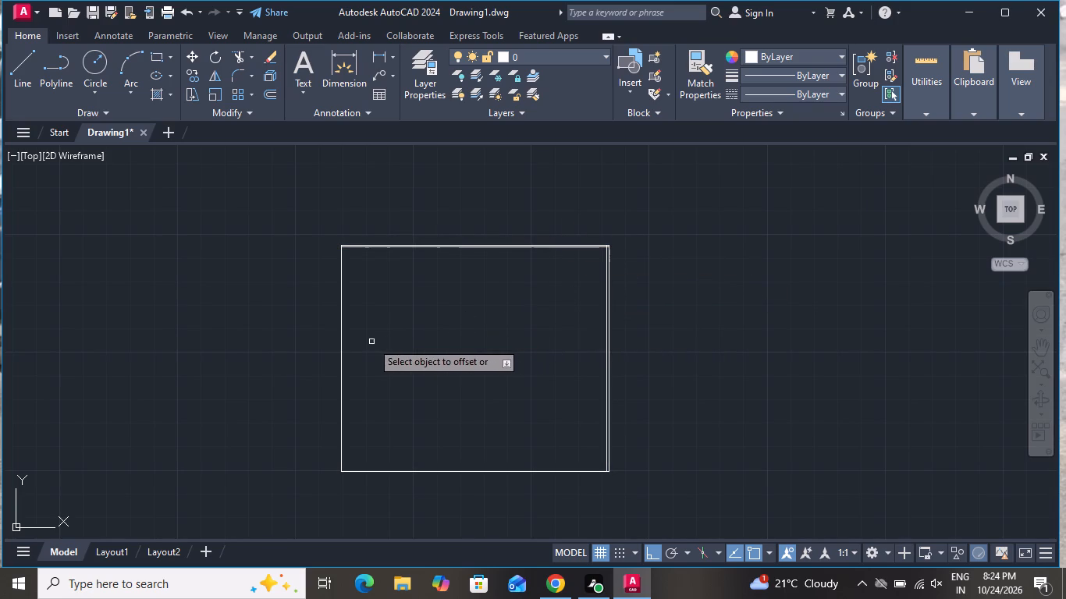
click(339, 345)
click(377, 341)
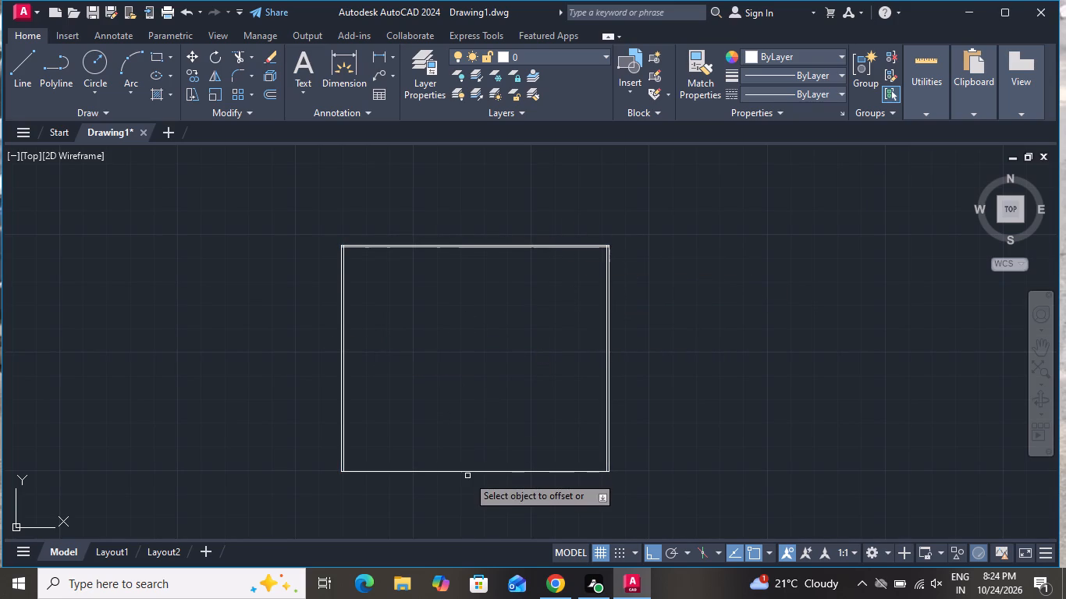
click(467, 472)
click(474, 425)
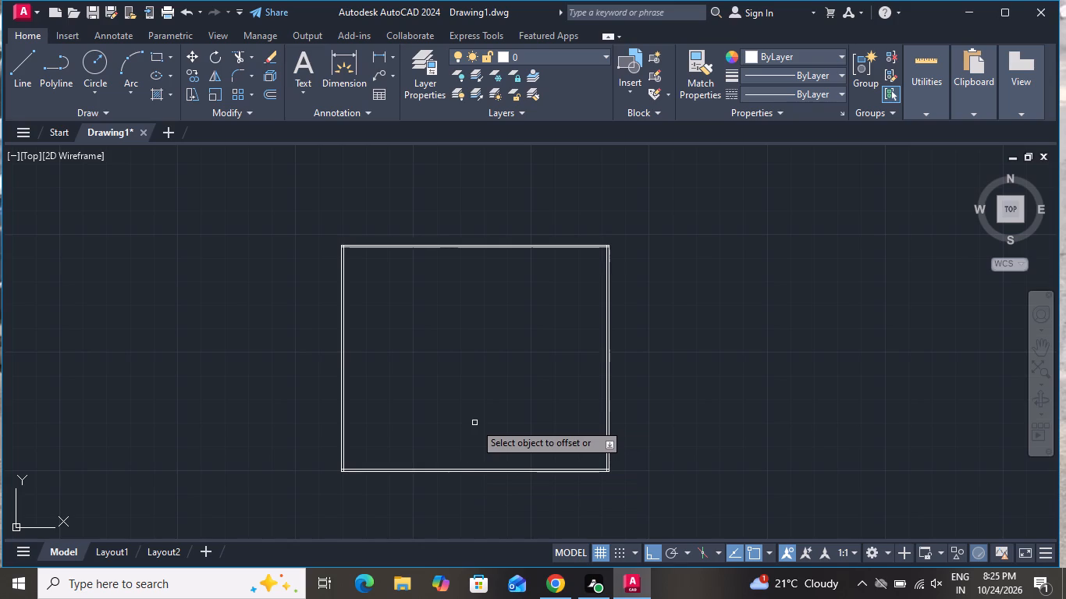
right_click(474, 423)
click(502, 285)
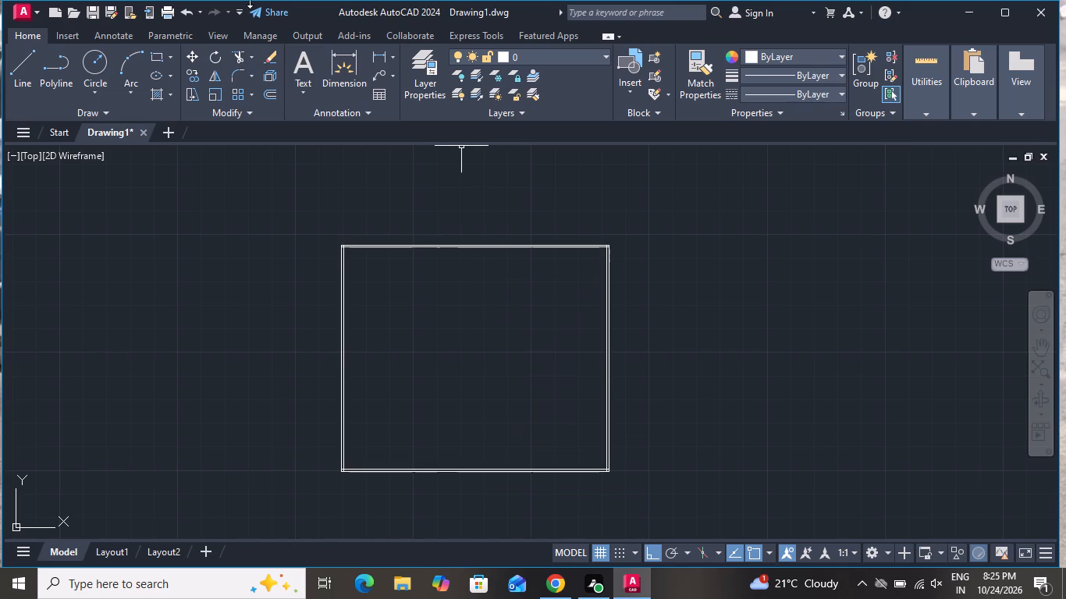
Trim the overlapping ends of the inner offset lines at the rectangle's upper-left corner.
click(236, 58)
scroll(322, 250, up, 3)
scroll(410, 234, up, 4)
click(398, 236)
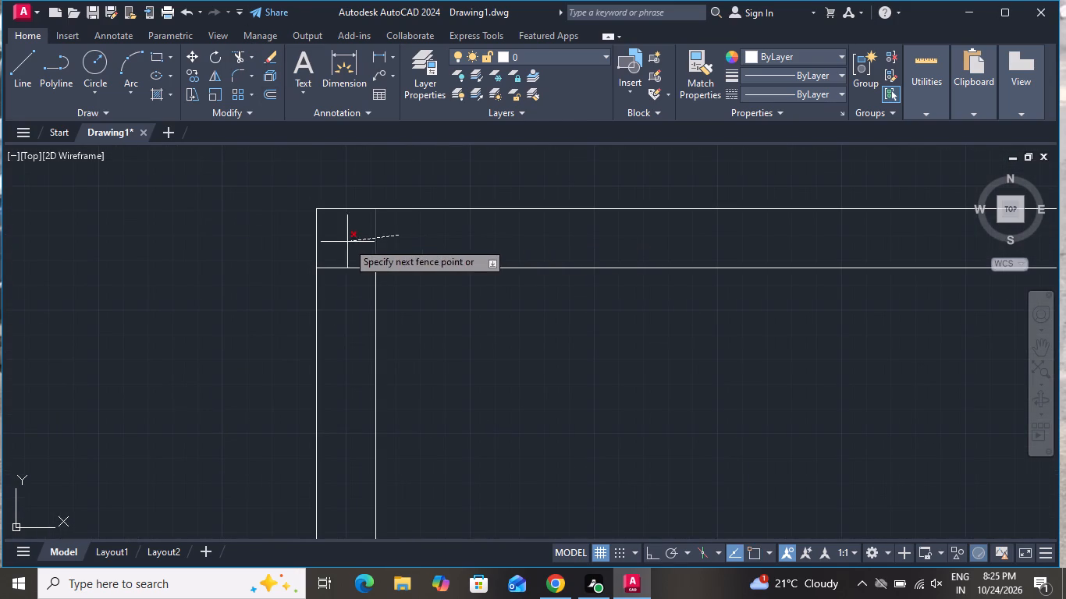
click(347, 242)
click(330, 243)
click(339, 351)
Trim the overlapping ends of the inner offset lines at the rectangle's upper-right corner.
scroll(321, 324, down, 4)
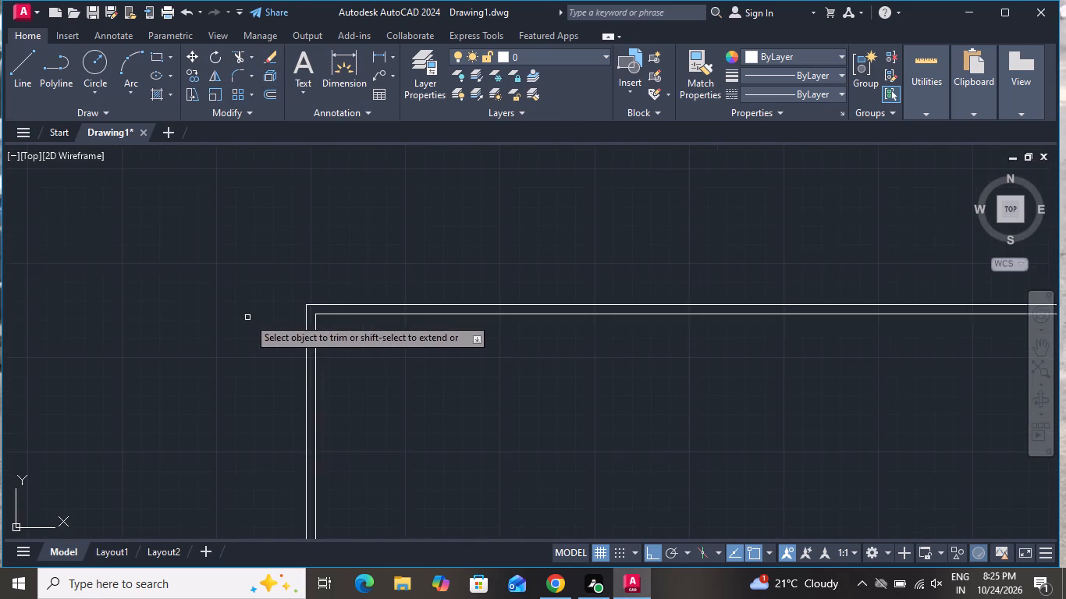
scroll(252, 317, down, 2)
scroll(681, 310, up, 7)
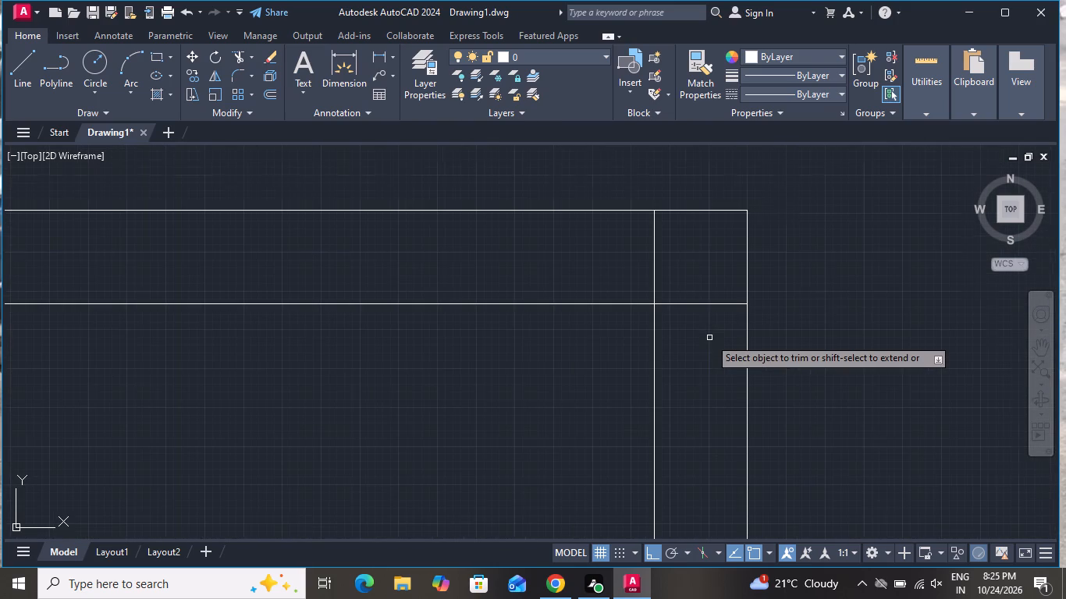
click(709, 338)
click(711, 285)
click(683, 269)
click(609, 275)
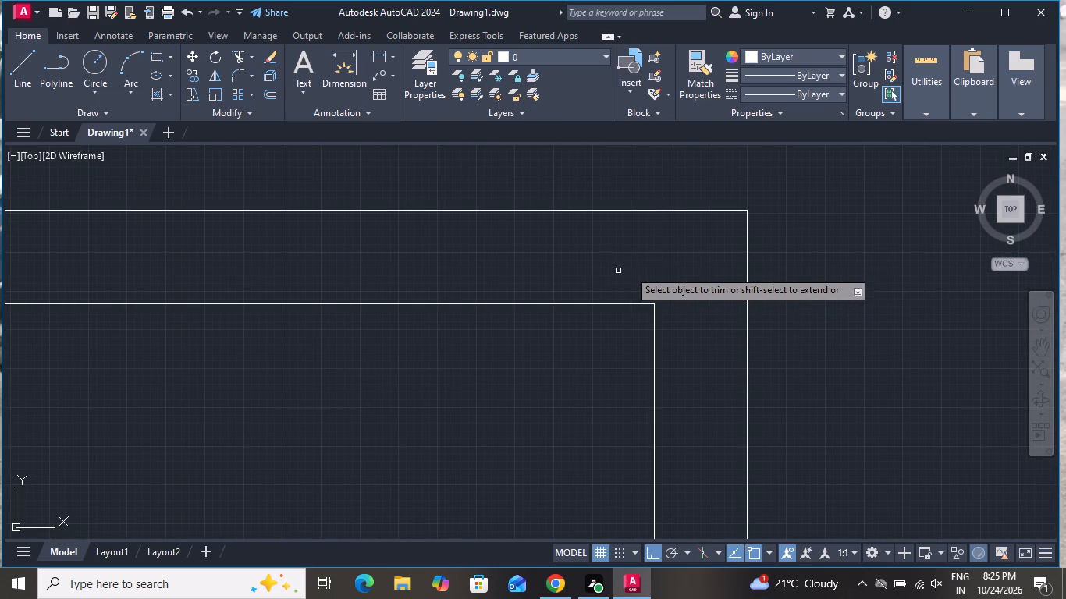
Trim the overlapping ends of the inner offset lines at the rectangle's lower-right corner.
scroll(667, 249, down, 8)
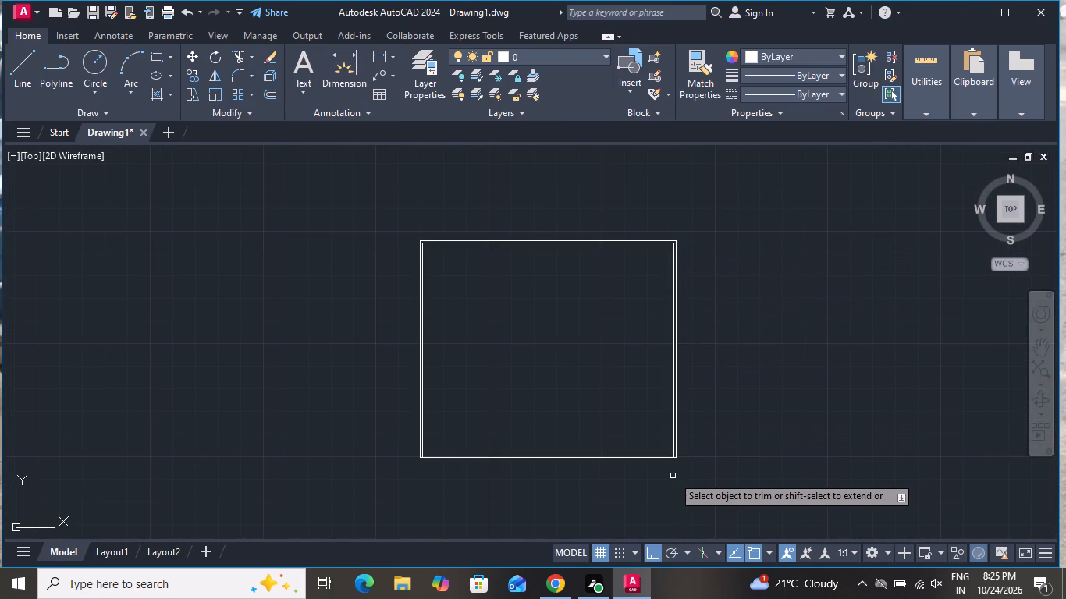
scroll(670, 471, up, 4)
scroll(686, 391, up, 4)
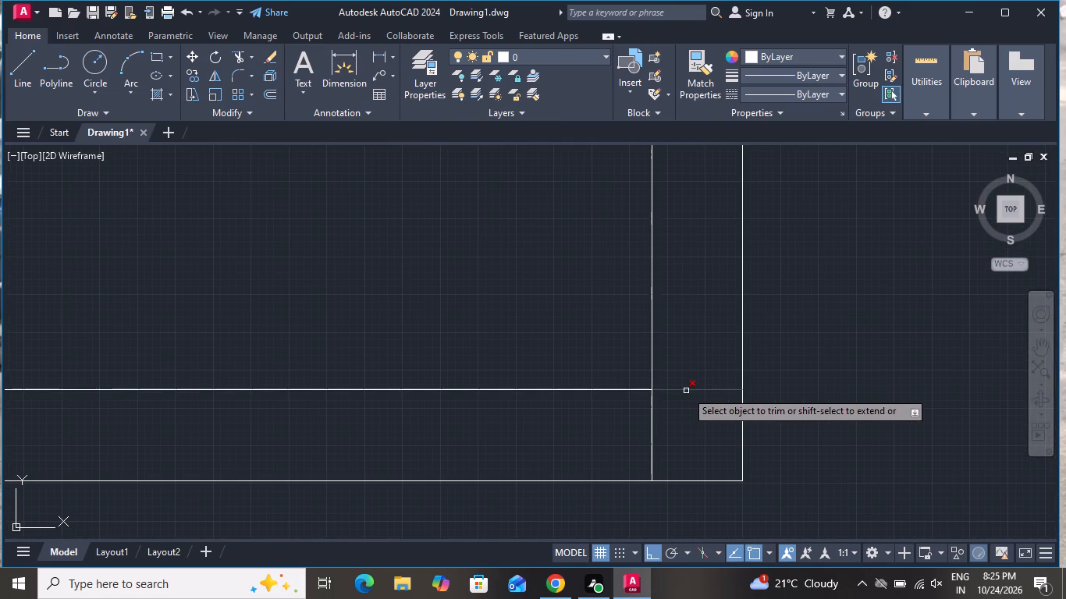
click(686, 391)
click(670, 421)
click(638, 425)
Trim the overlapping ends of the inner offset lines at the rectangle's lower-left corner and end the Trim command.
scroll(709, 428, down, 1)
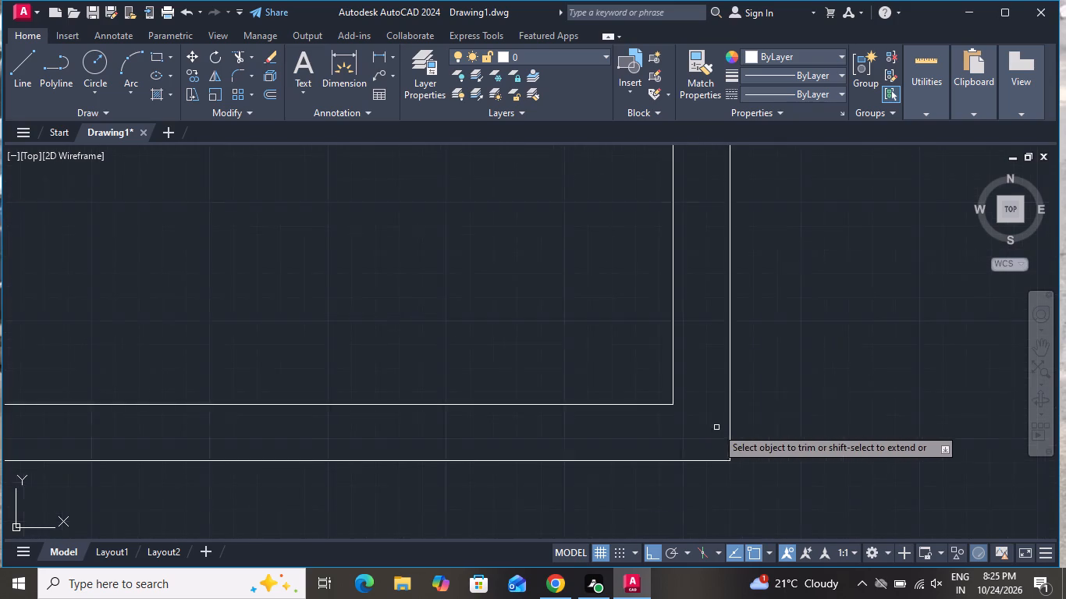
scroll(716, 427, down, 3)
scroll(254, 416, down, 3)
scroll(347, 417, down, 2)
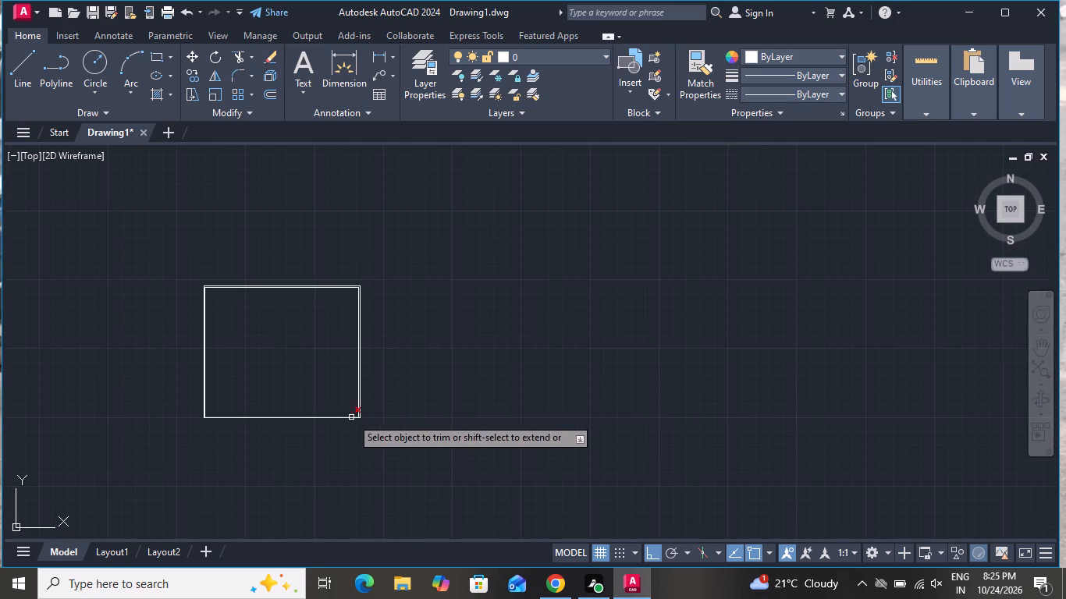
scroll(208, 416, up, 9)
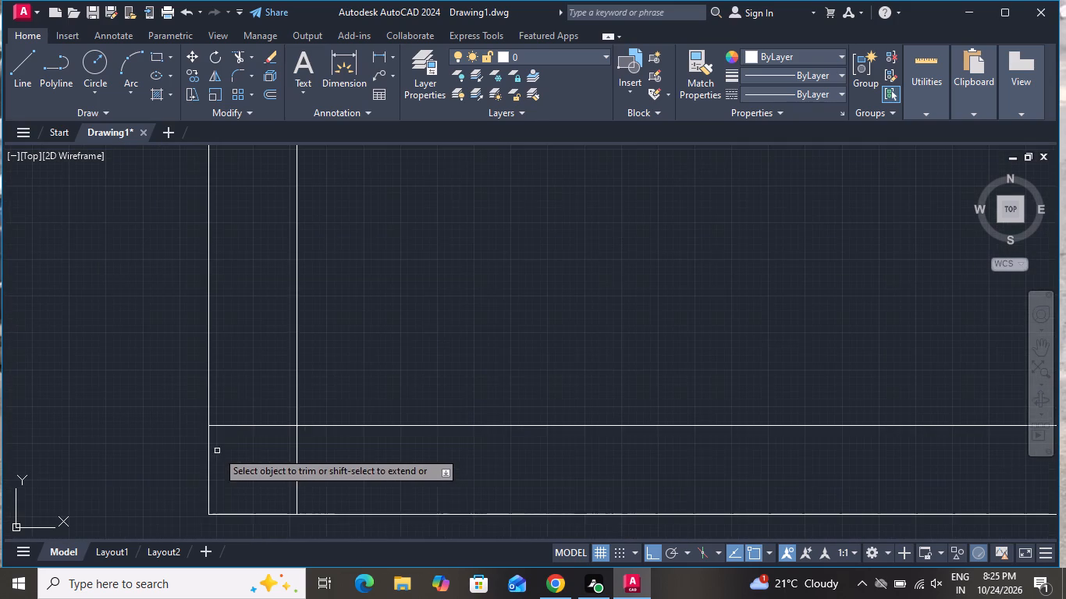
click(235, 448)
click(241, 387)
click(278, 439)
click(345, 457)
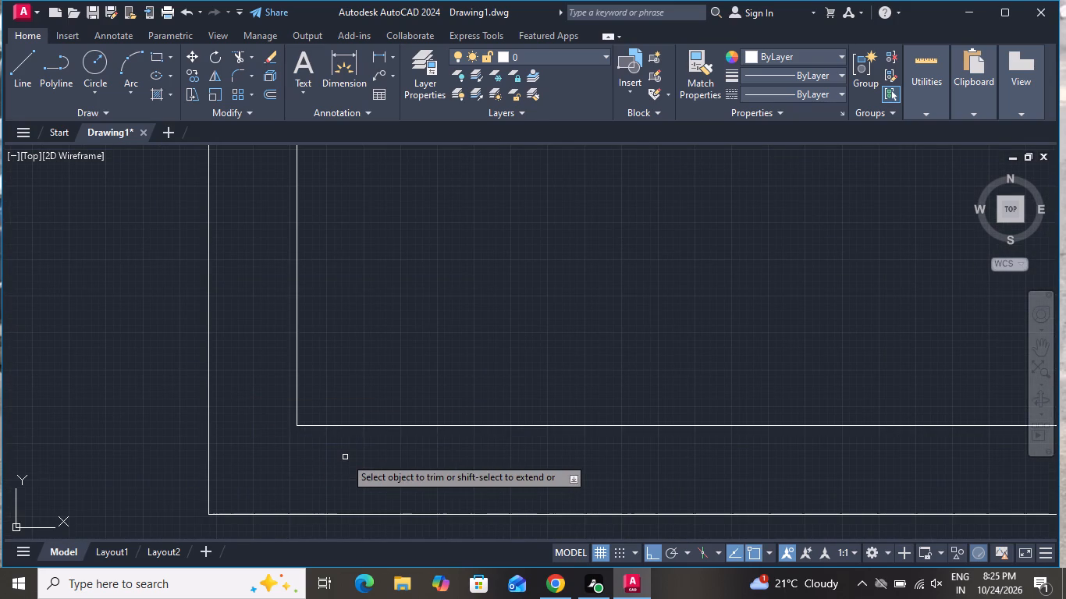
scroll(354, 464, down, 1)
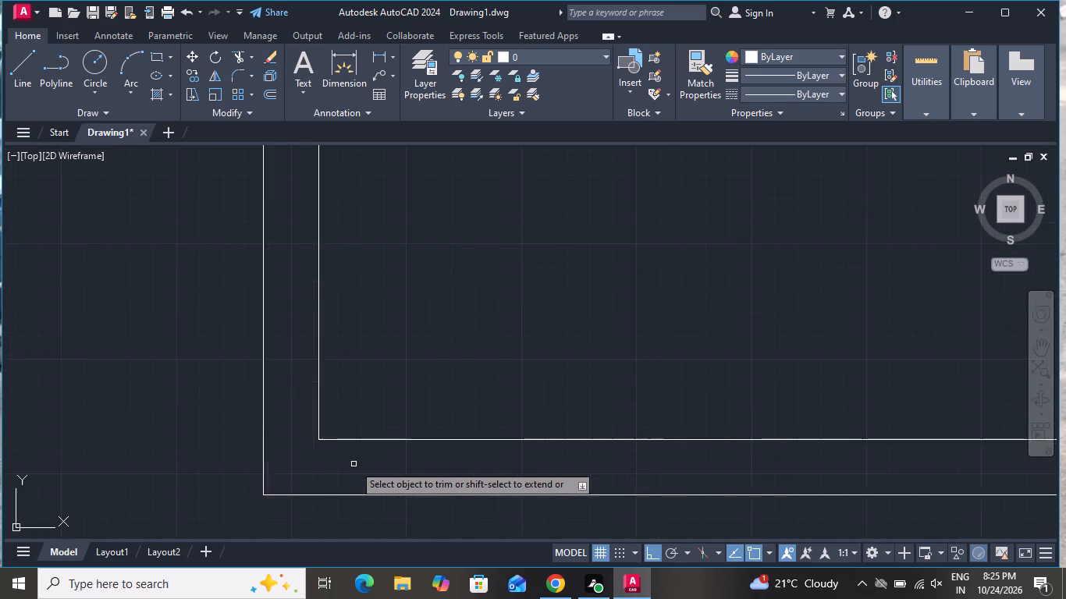
scroll(355, 464, down, 1)
right_click(375, 409)
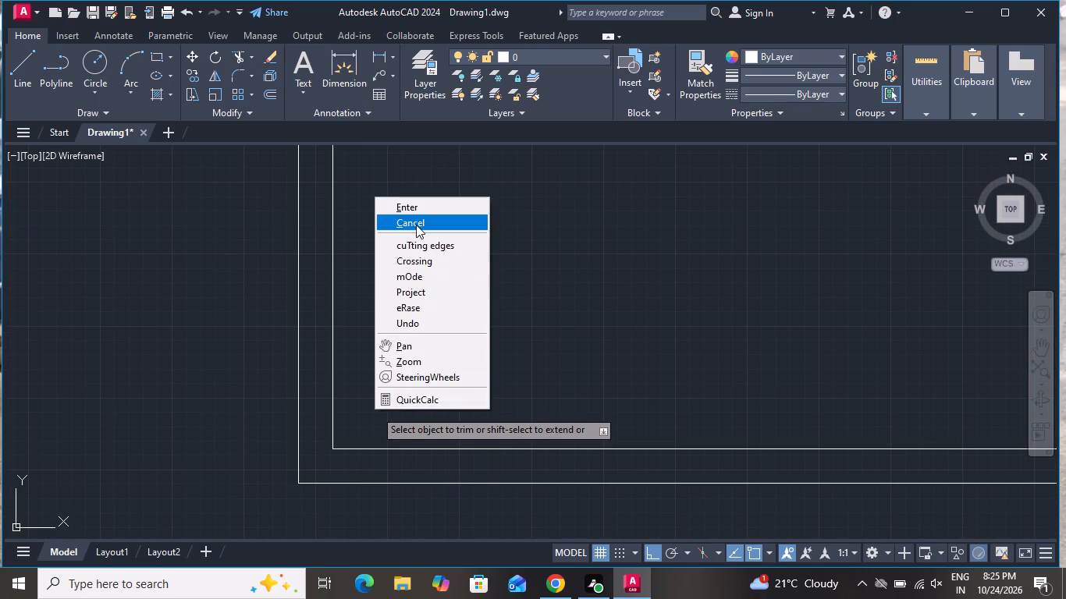
click(416, 225)
Offset the inner line of the rectangle's right wall 12'0" toward the interior, using the Through option.
scroll(424, 343, down, 7)
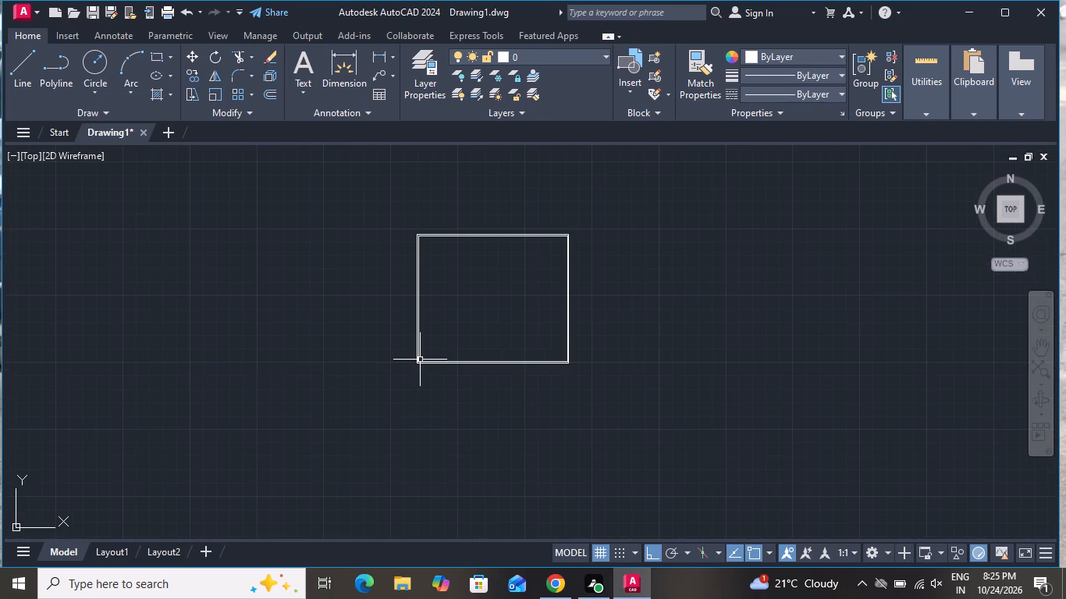
scroll(617, 211, up, 3)
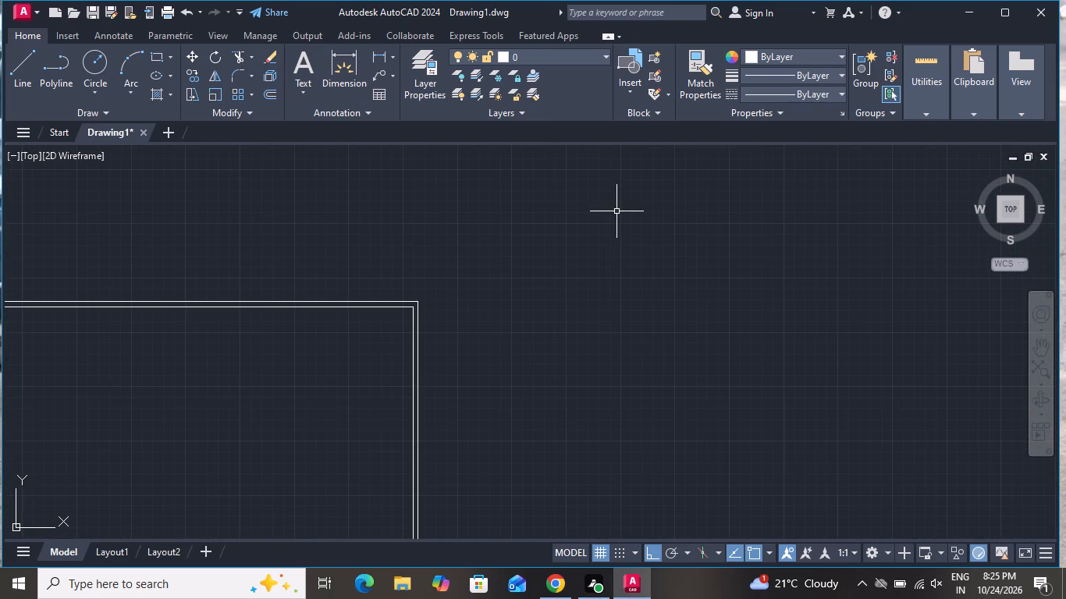
text(o t)
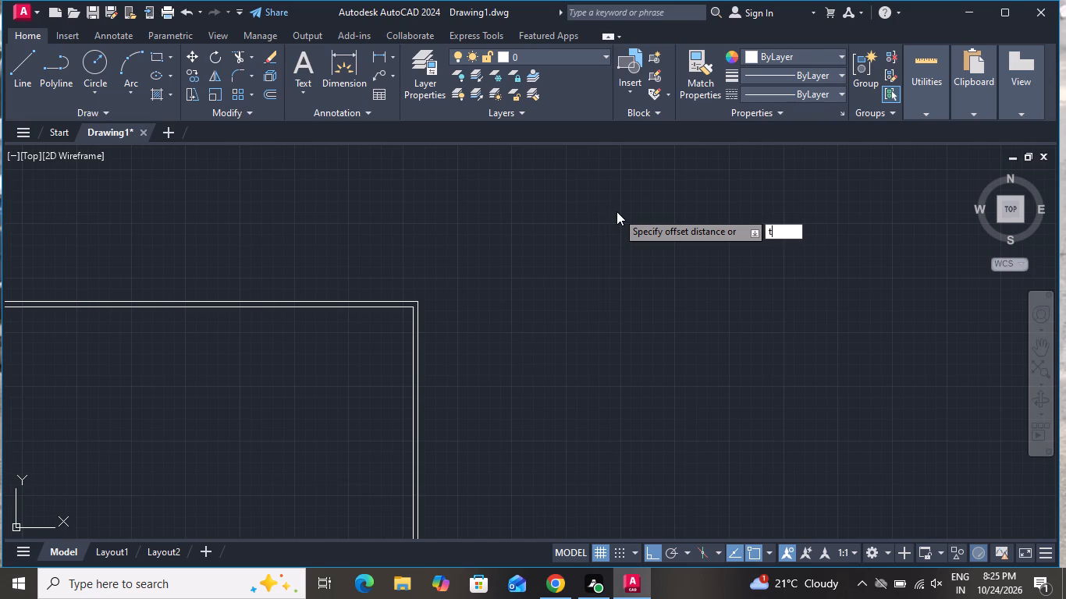
key(space)
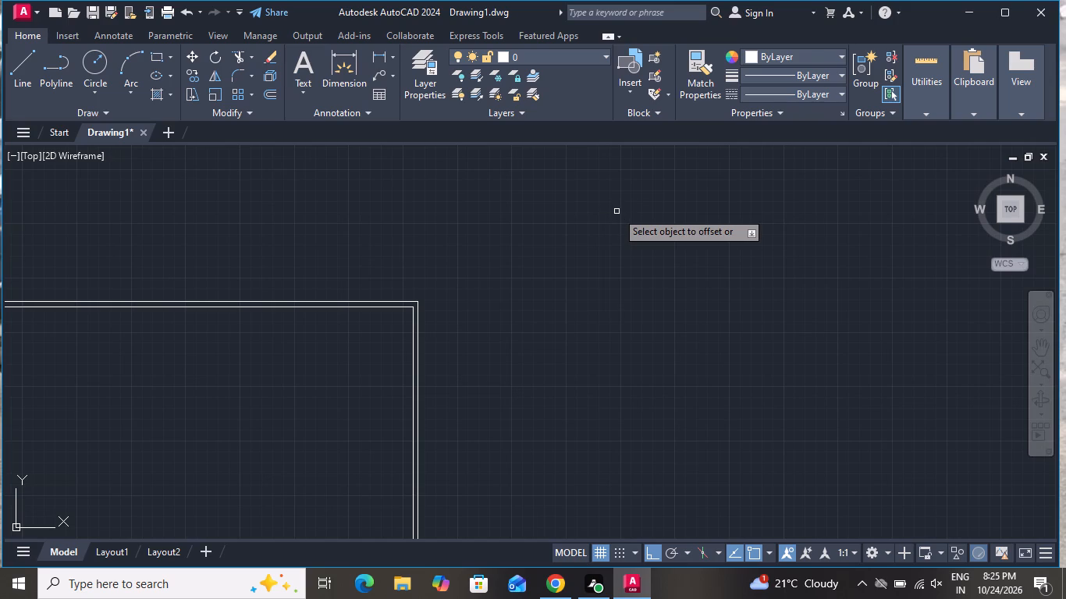
scroll(498, 236, down, 1)
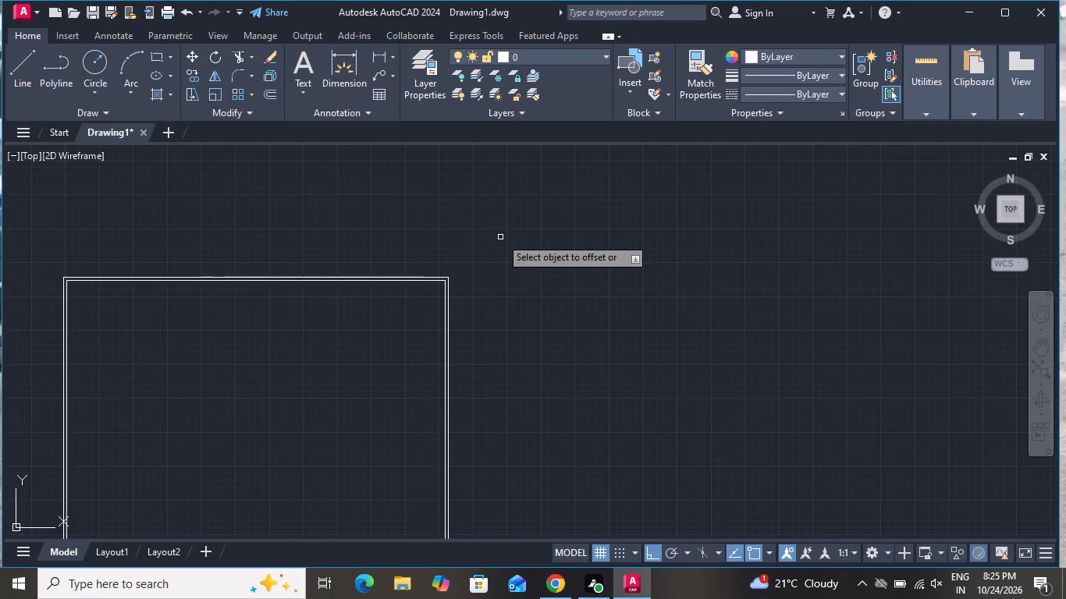
scroll(452, 307, down, 1)
scroll(462, 361, up, 1)
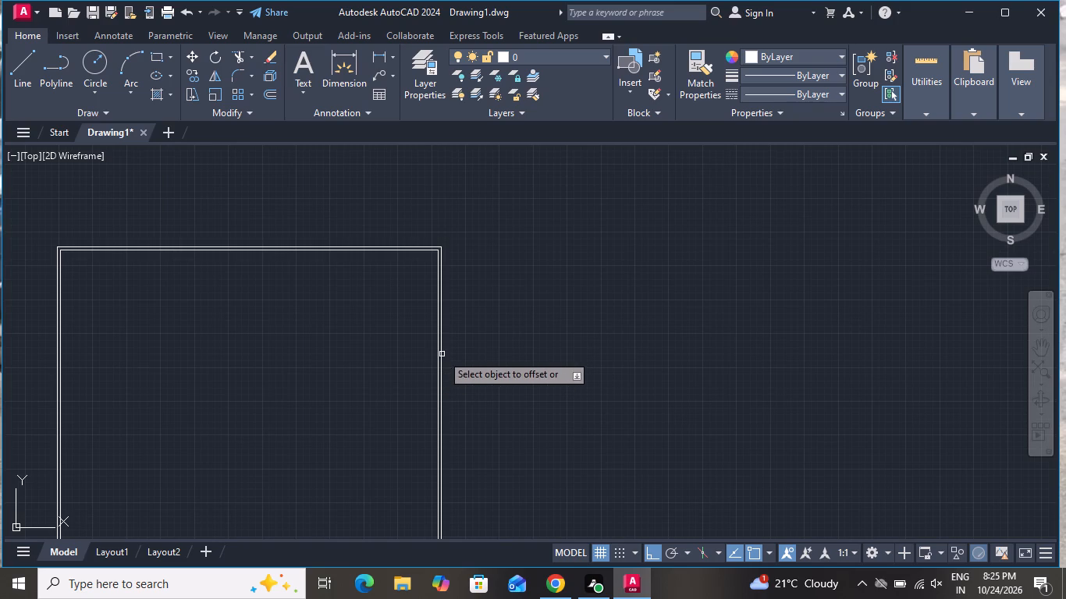
click(439, 354)
scroll(378, 365, up, 1)
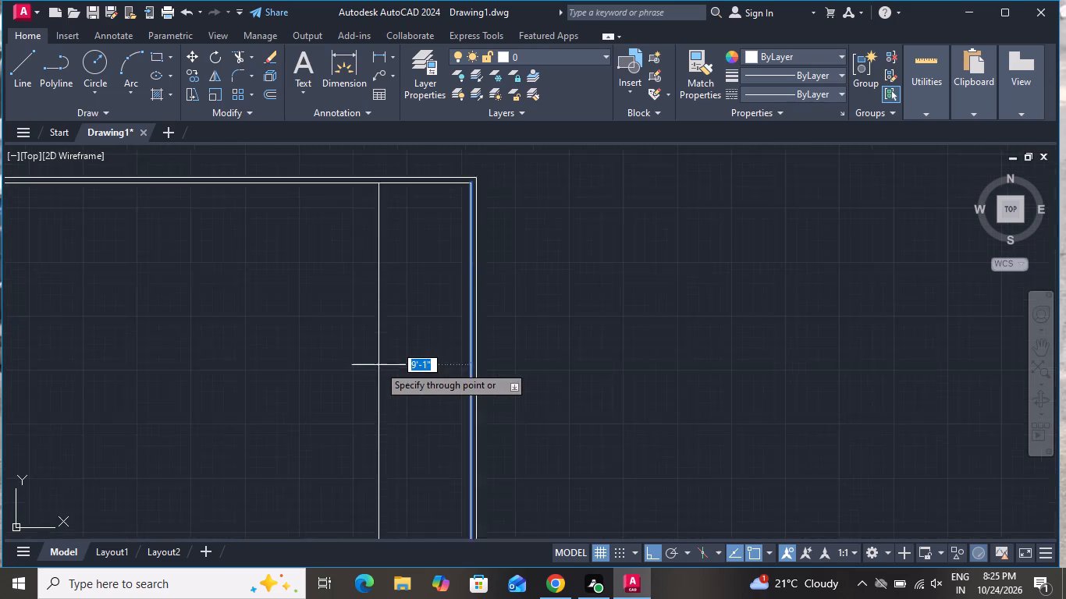
scroll(378, 365, up, 1)
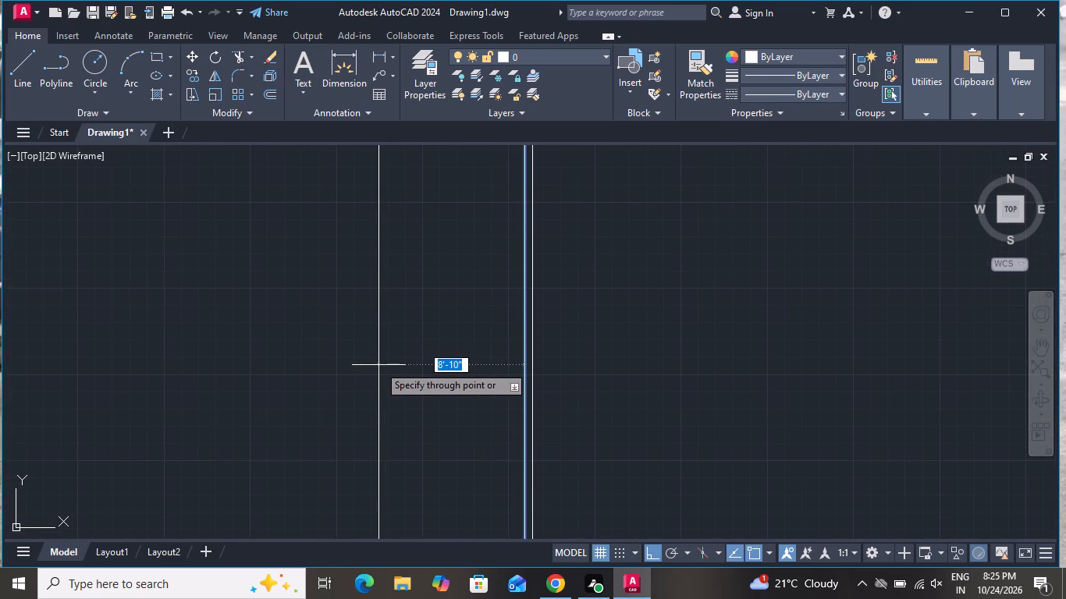
text(12)
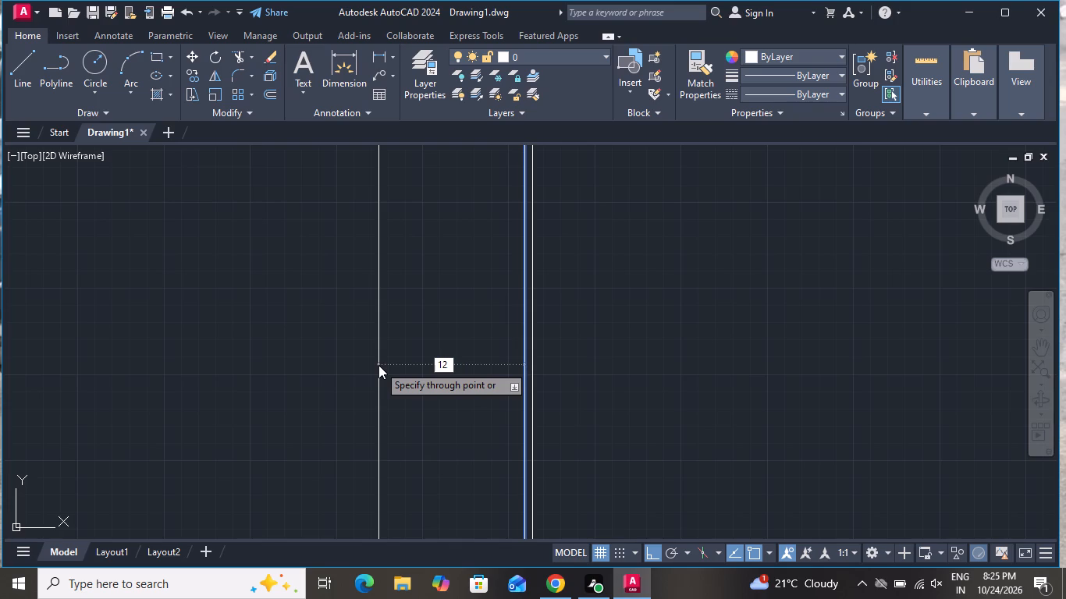
text('0)
key(shift+quotedbl)
key(Return)
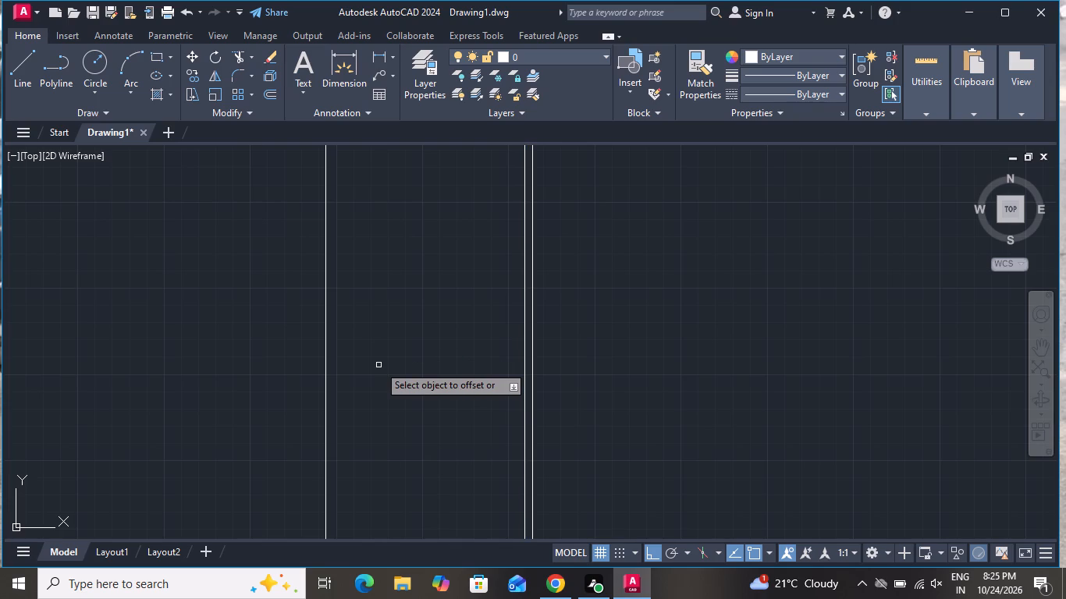
Offset the new vertical line 6" to the left to form the first partition wall's thickness.
scroll(386, 398, down, 1)
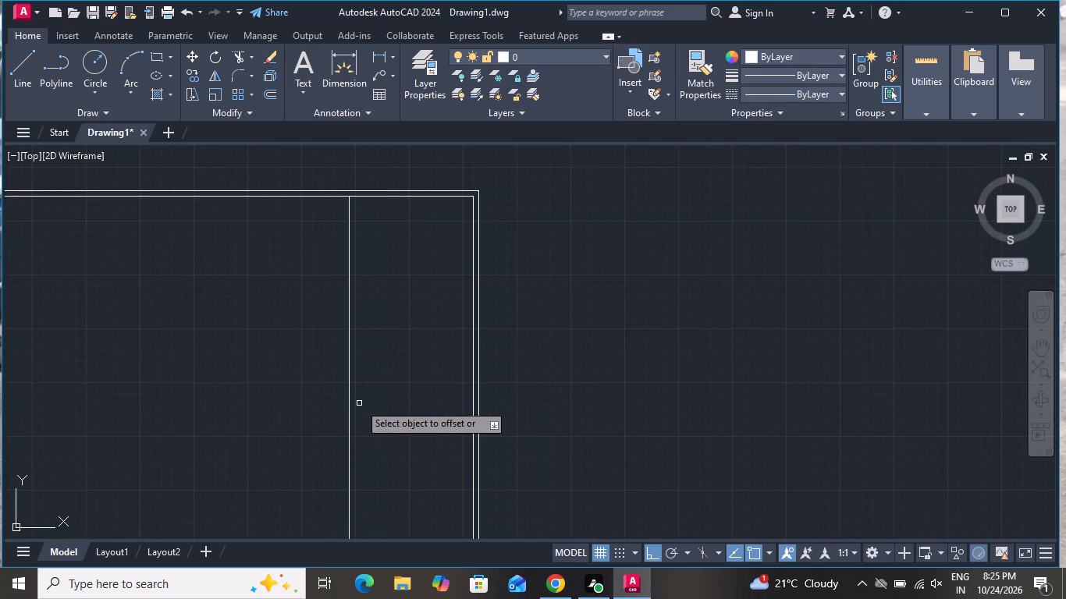
click(349, 408)
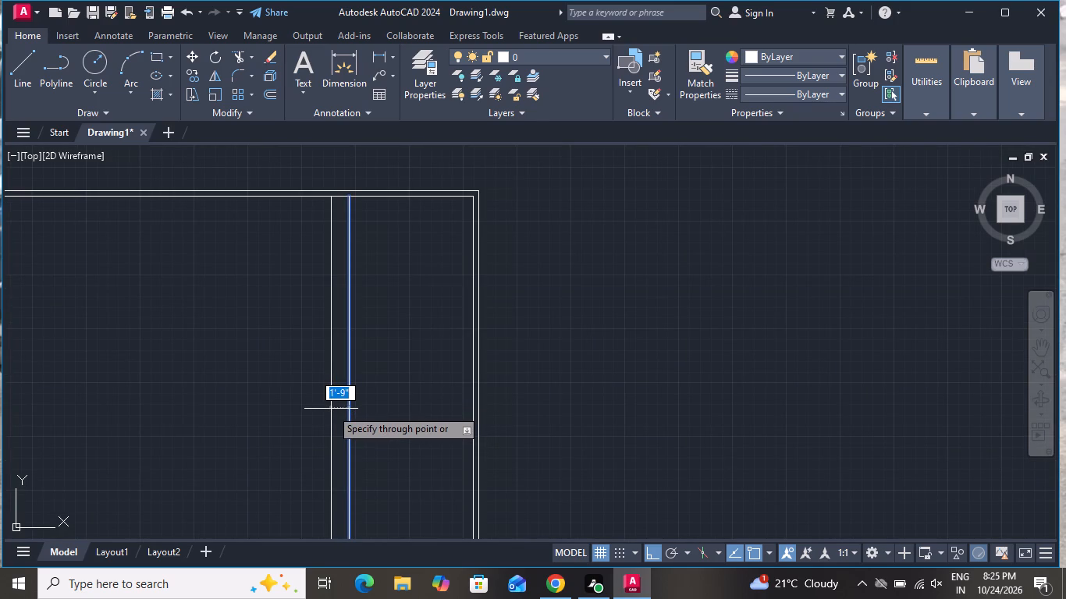
key(6)
key(shift+quotedbl)
key(Return)
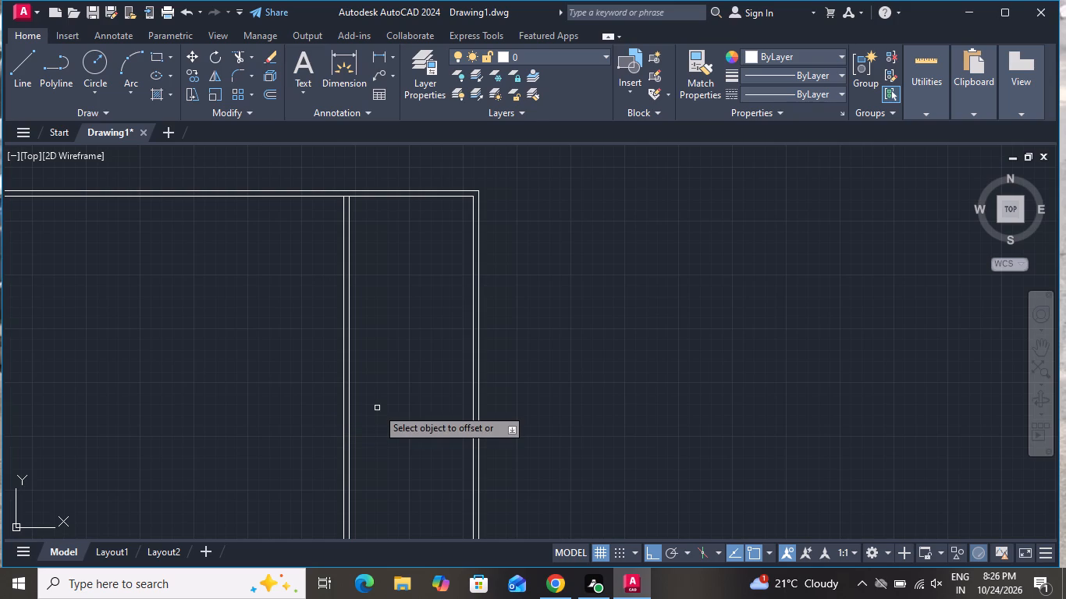
Offset the left line of the first vertical partition wall 13'0" to the left.
scroll(377, 408, down, 1)
scroll(350, 320, up, 2)
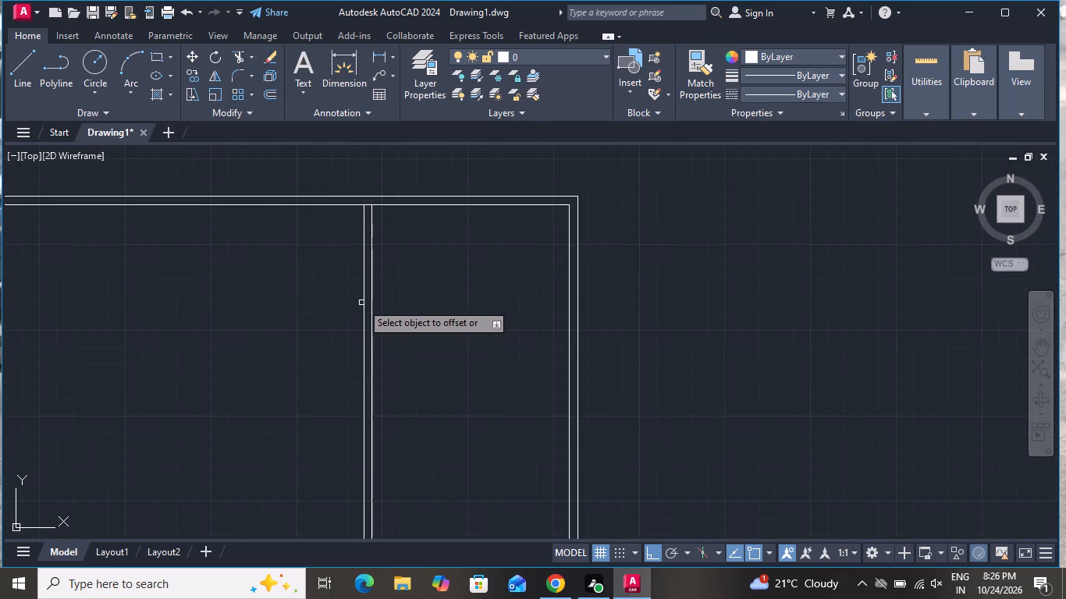
click(363, 300)
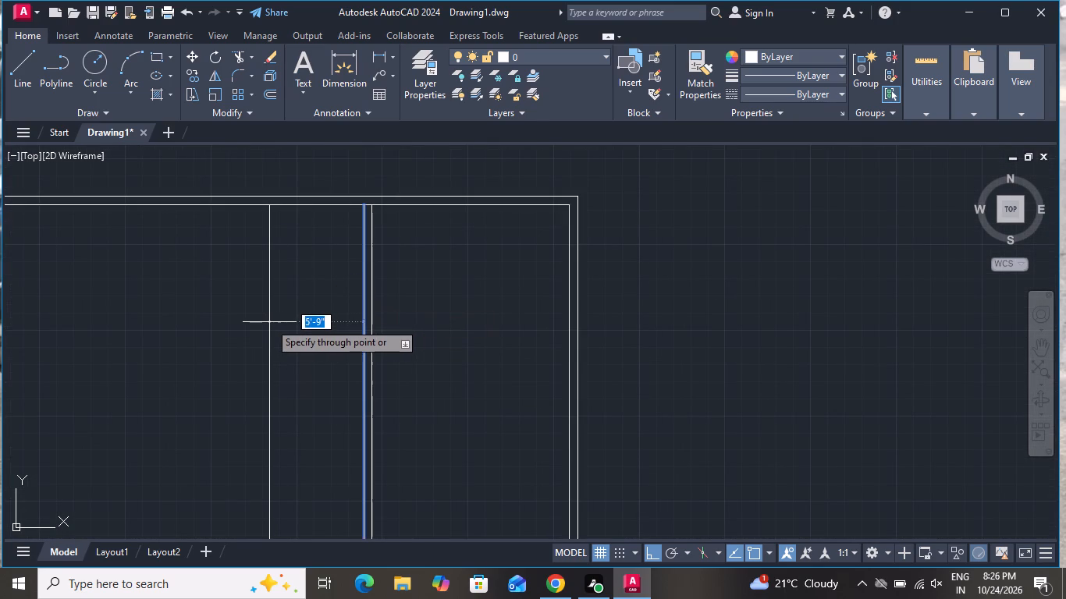
text(13'0")
key(Return)
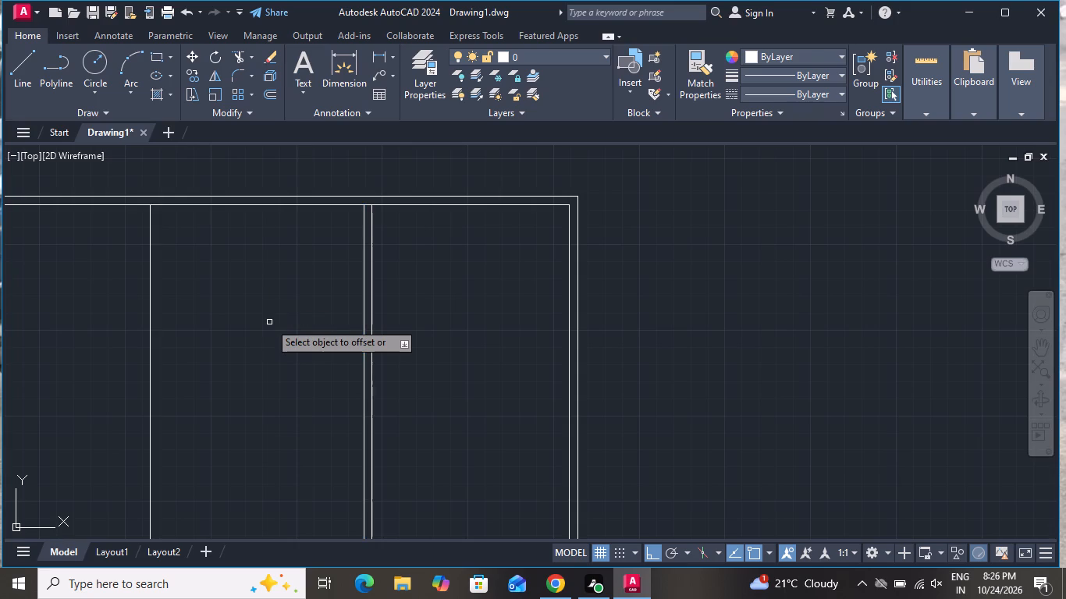
Offset the newest vertical line 6" to the left to form the second partition wall's thickness.
scroll(269, 322, down, 3)
click(241, 328)
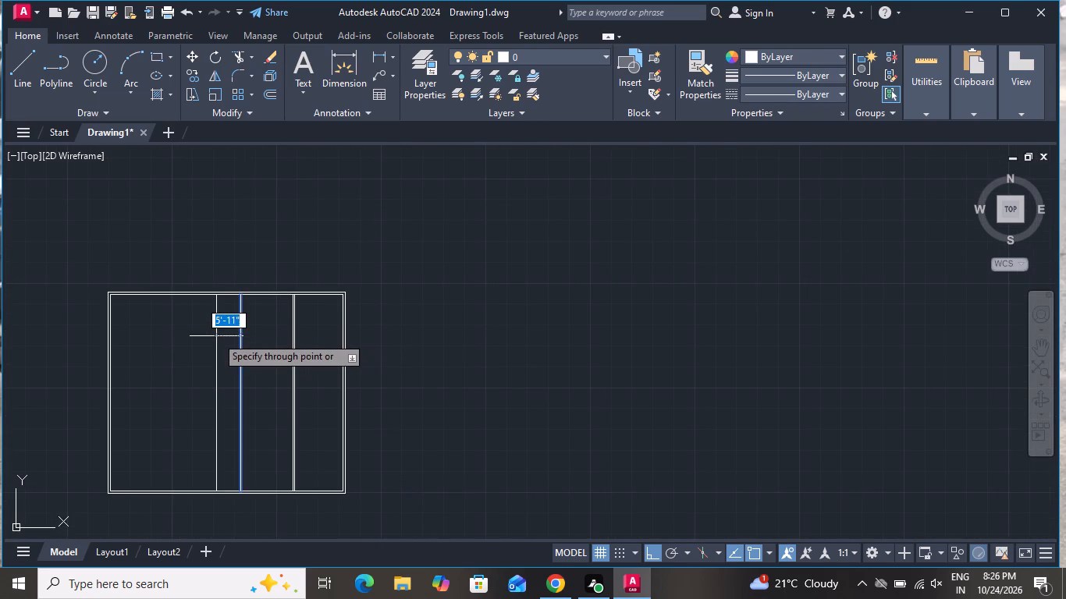
key(6)
key(shift+quotedbl)
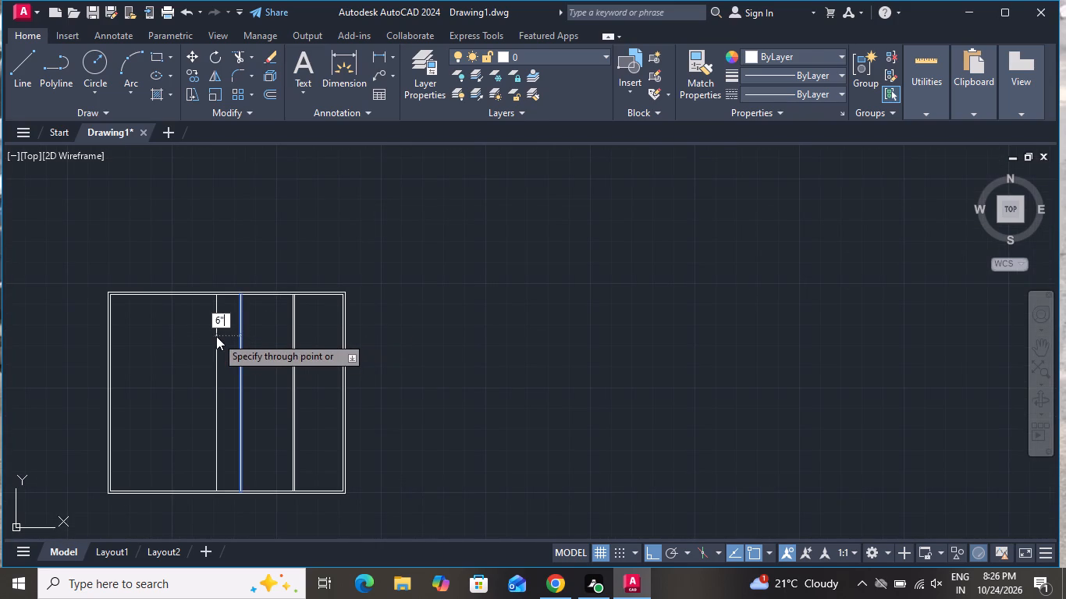
key(Return)
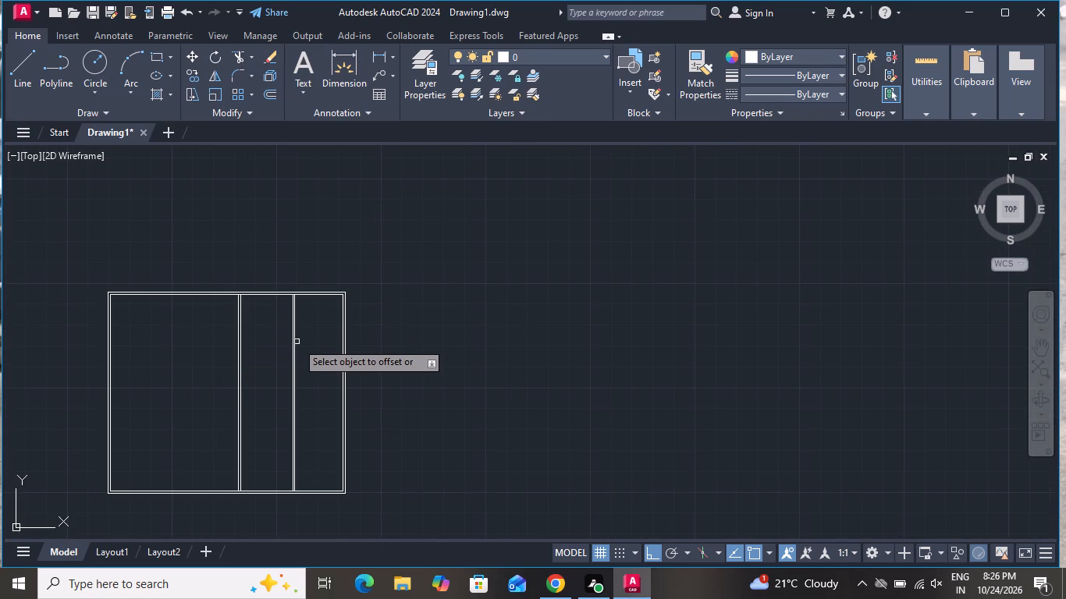
Offset the inner line of the rectangle's top wall 15' downward into the interior.
scroll(245, 332, up, 2)
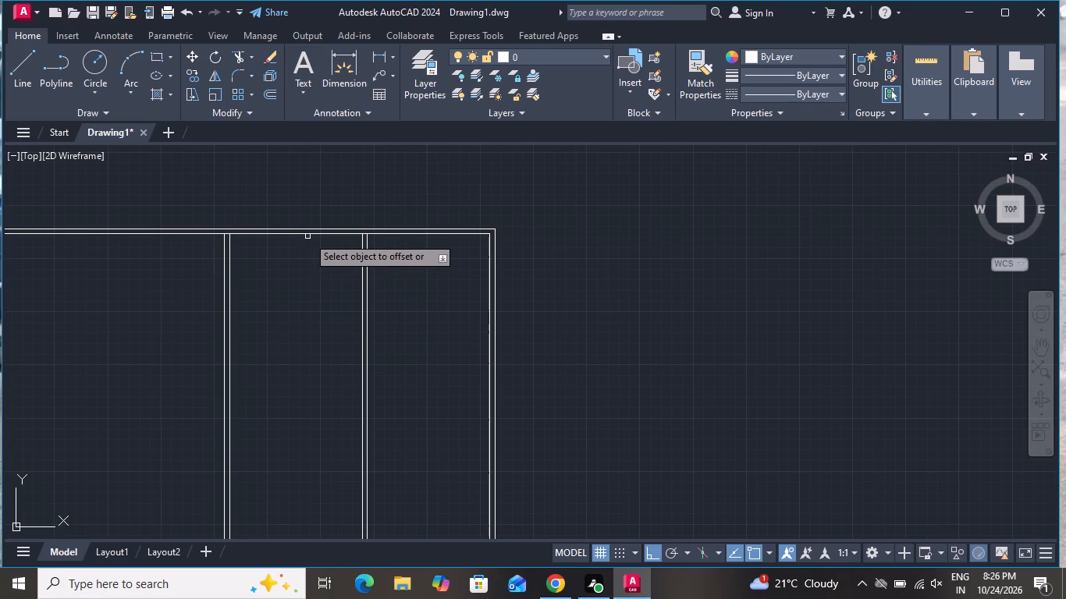
click(309, 235)
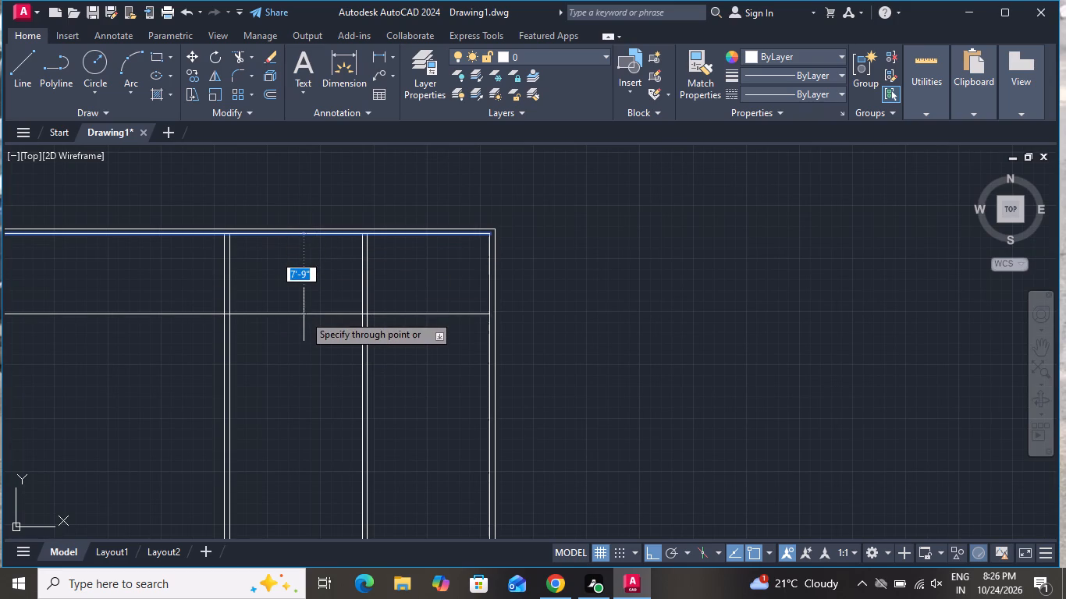
key(1)
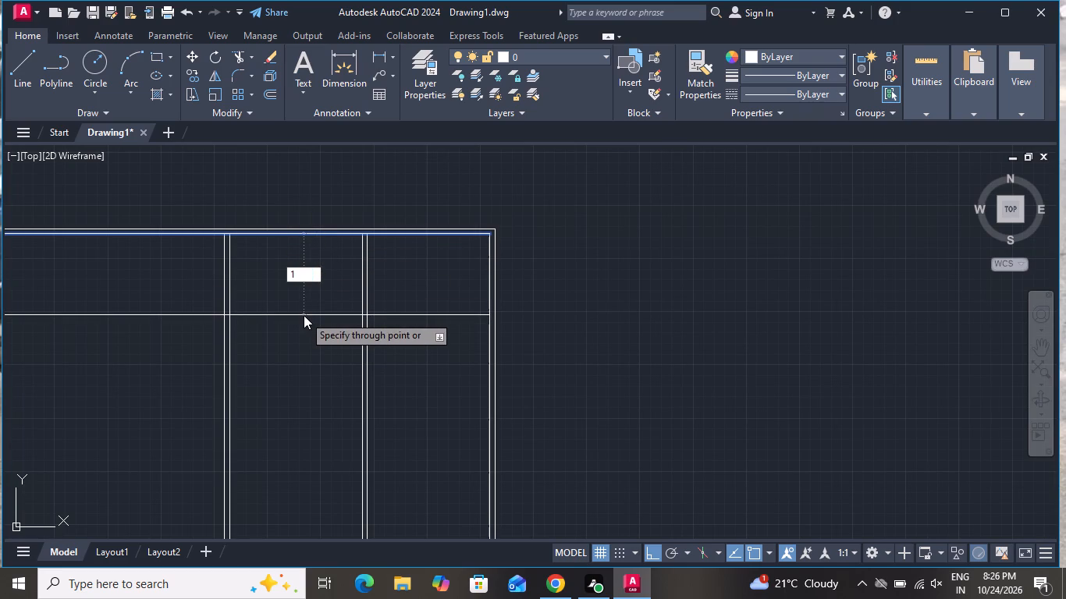
key(5)
key(apostrophe)
key(Return)
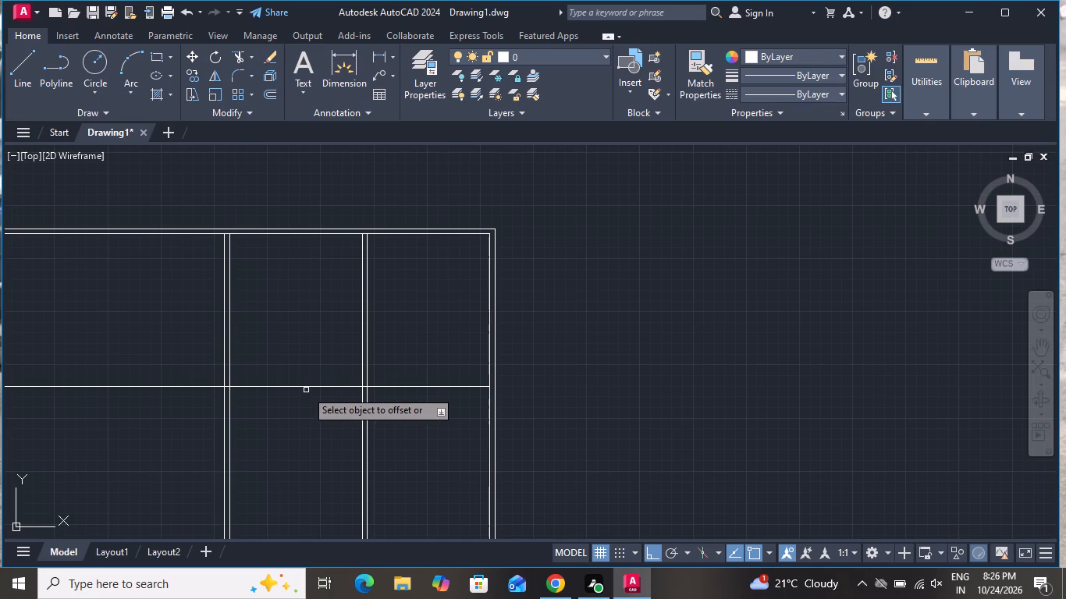
Offset the new horizontal line 6" downward to form the horizontal partition wall's thickness.
click(306, 386)
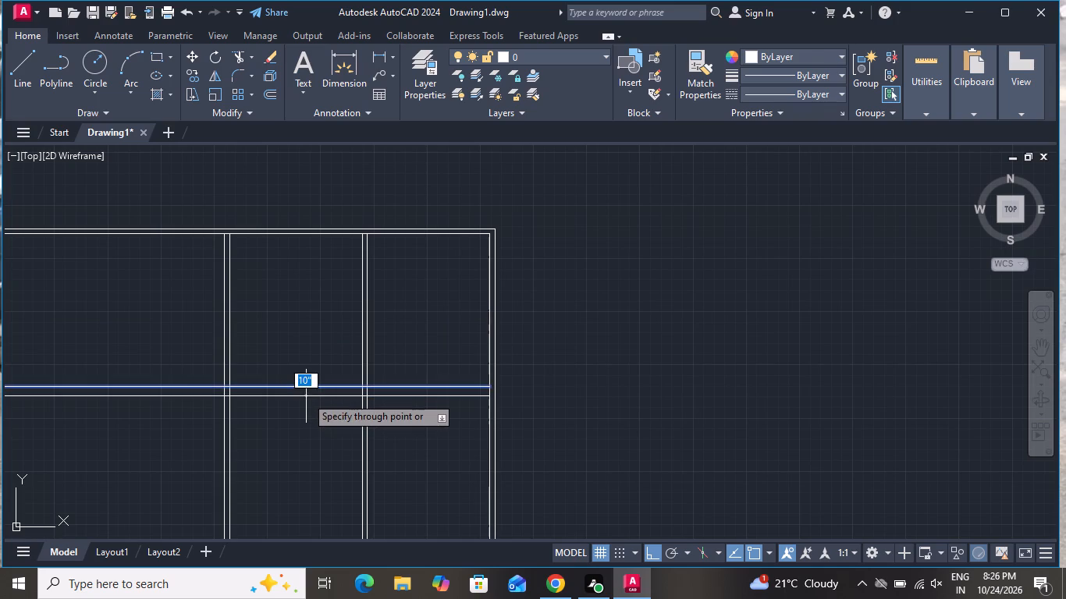
key(6)
key(shift+quotedbl)
key(Return)
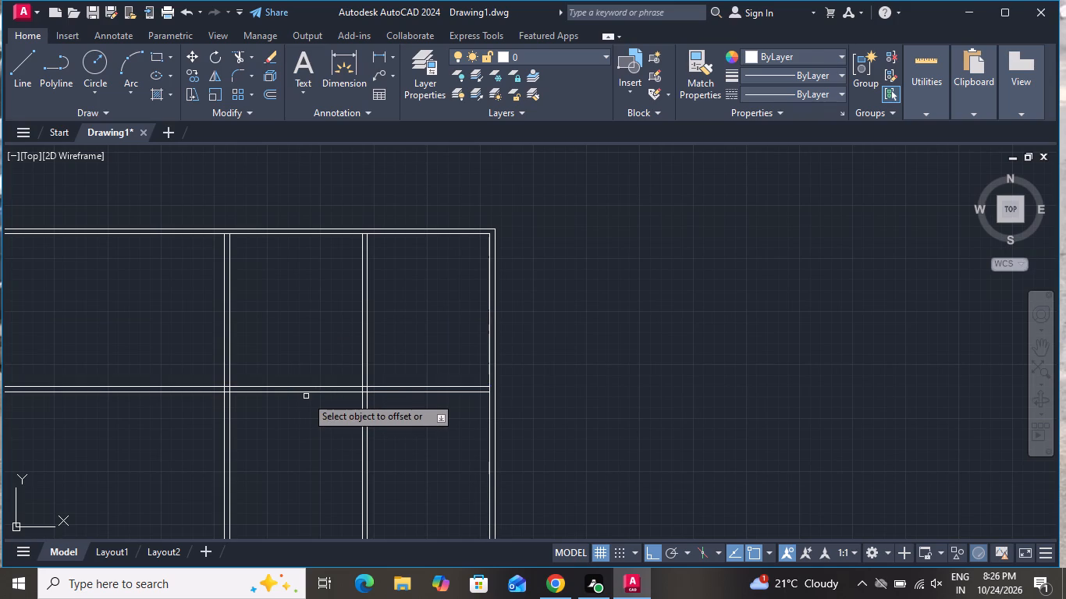
Offset the left line of the second vertical partition wall 5' to the left.
scroll(310, 398, down, 3)
scroll(283, 347, up, 2)
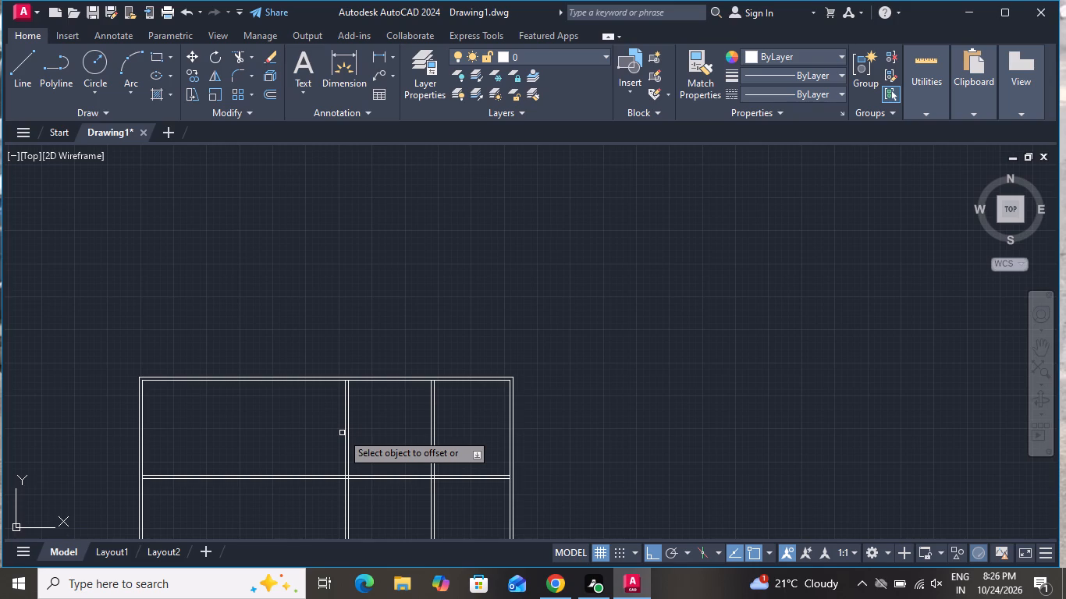
scroll(336, 437, up, 2)
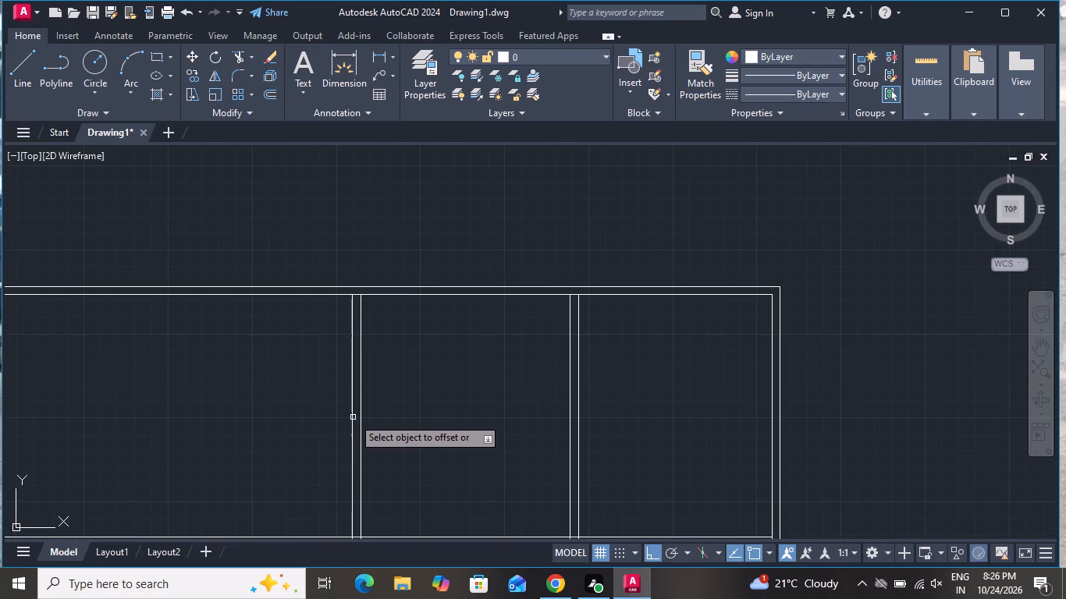
click(353, 417)
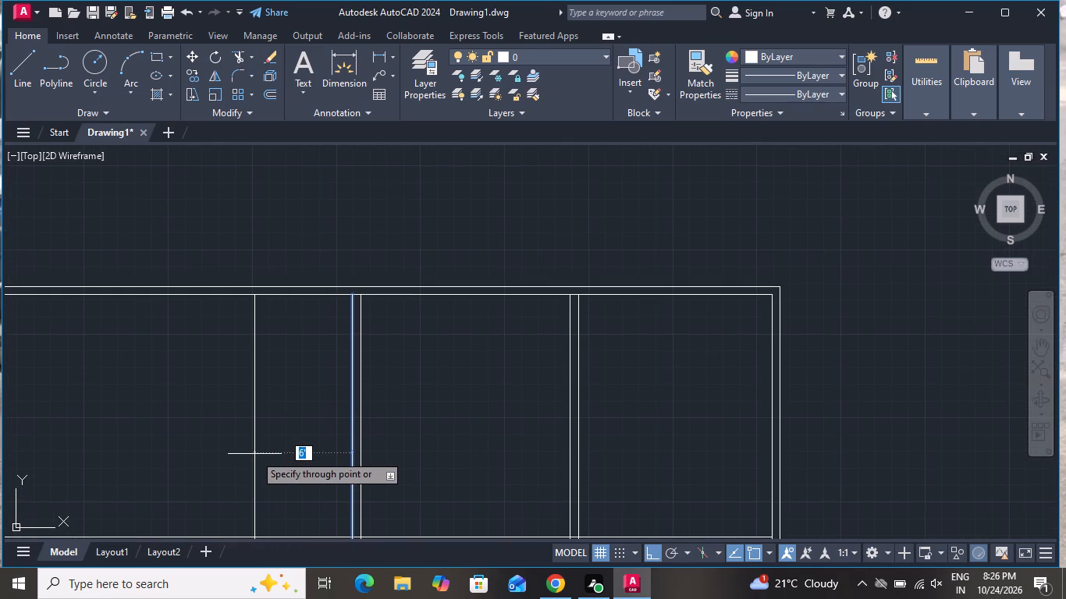
key(5)
key(apostrophe)
key(Return)
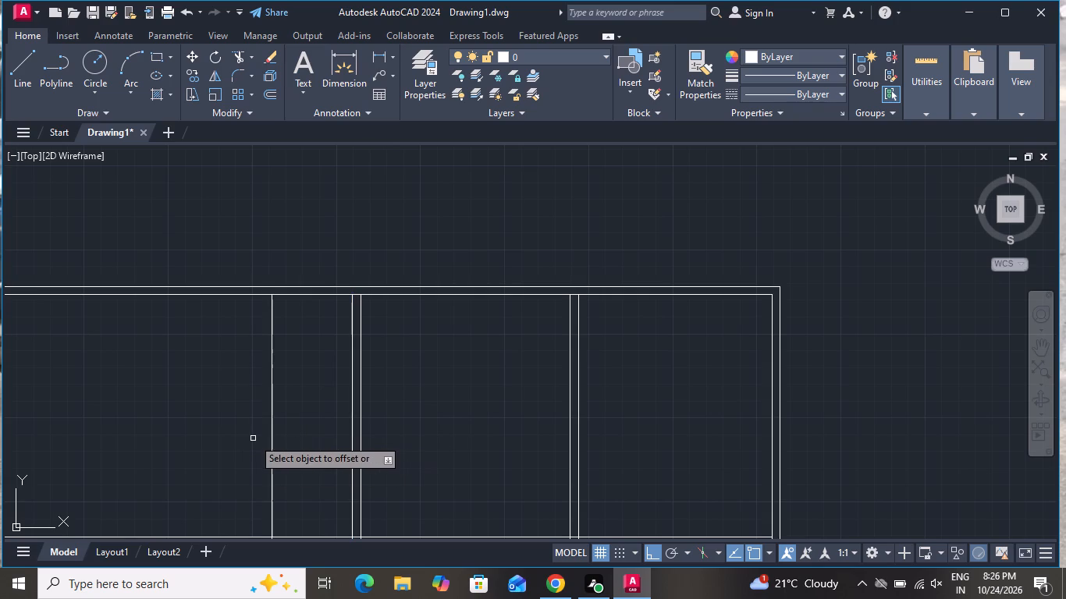
Offset the newest vertical line 6" to the left to form the third partition wall's thickness.
click(272, 420)
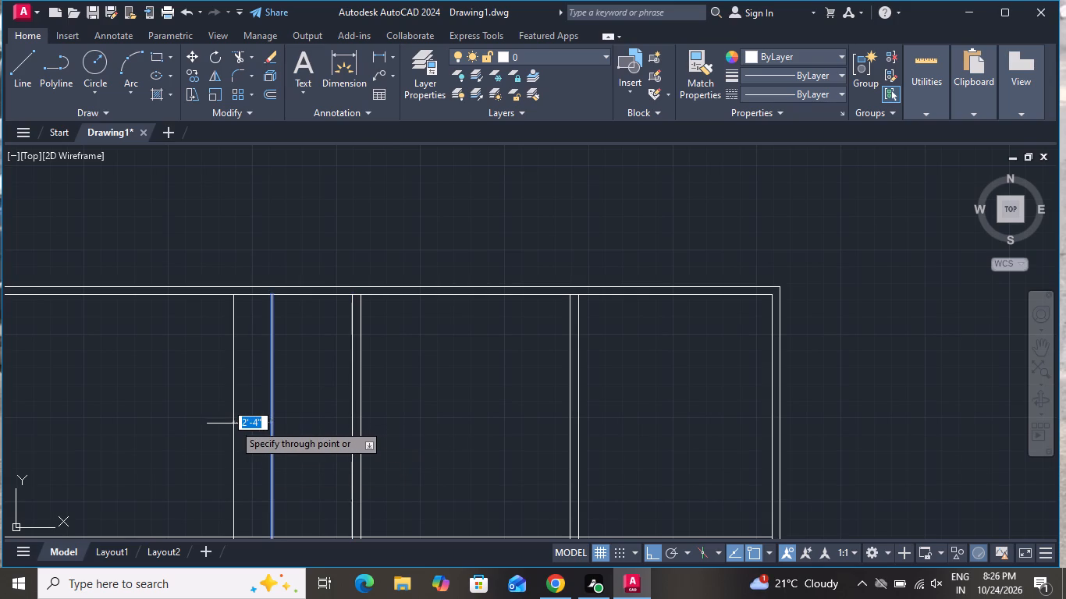
key(6)
key(shift+quotedbl)
key(Return)
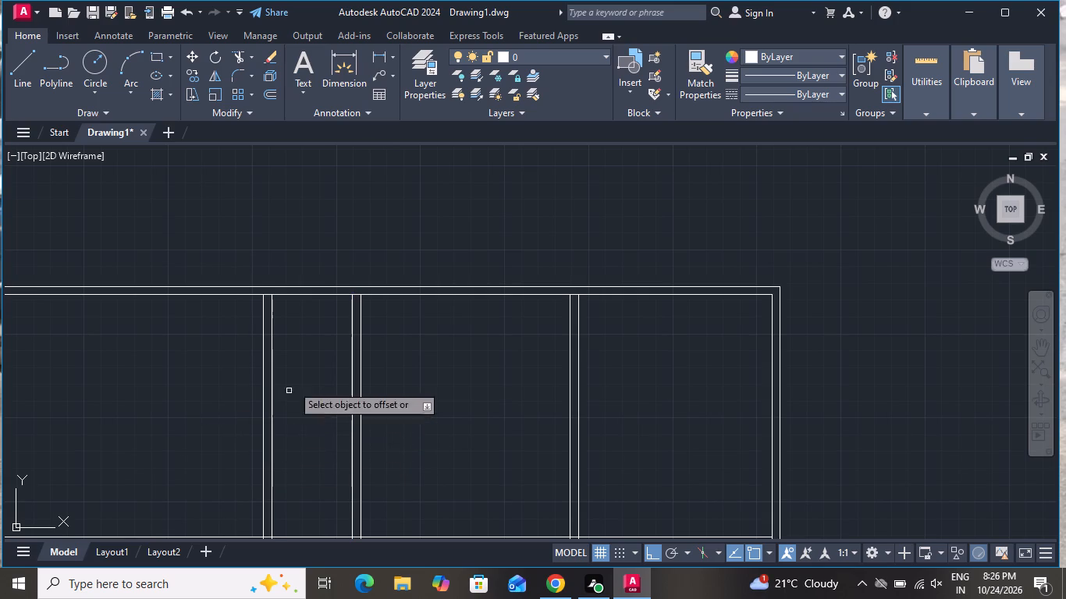
Offset the inner line of the rectangle's top wall 8'4" downward into the interior.
scroll(311, 353, up, 1)
click(342, 261)
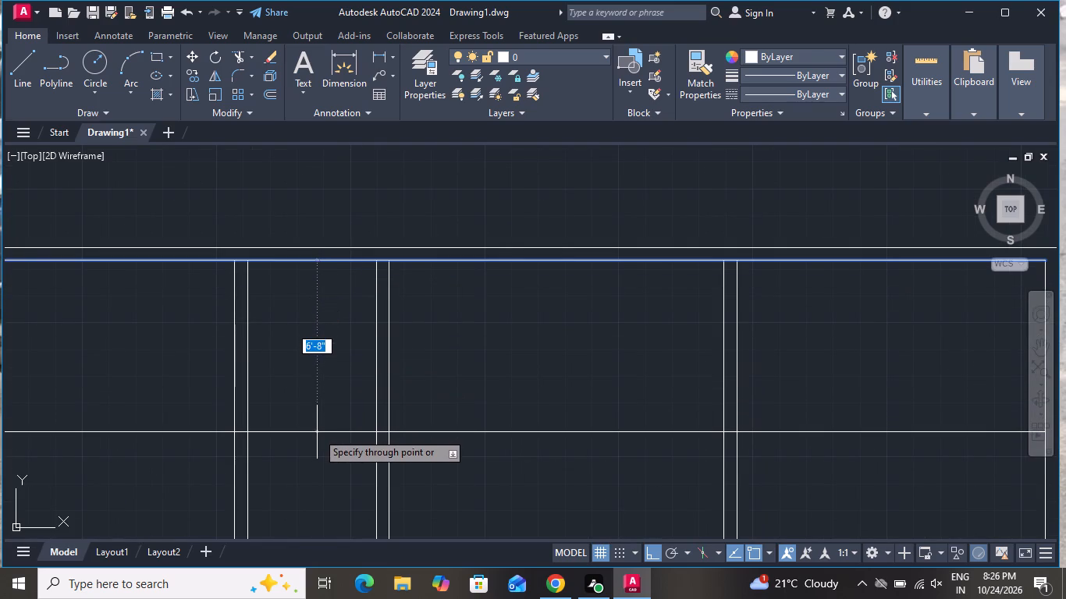
text(8')
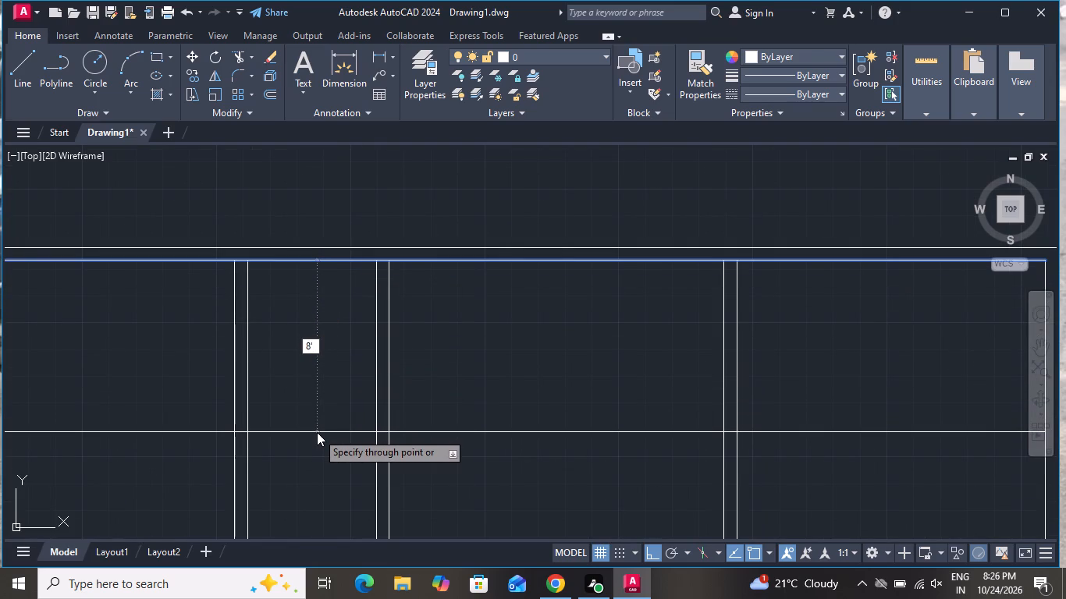
key(4)
key(shift+quotedbl)
key(Return)
Offset the new horizontal line 6" downward to form the upper horizontal partition wall's thickness.
scroll(322, 430, down, 1)
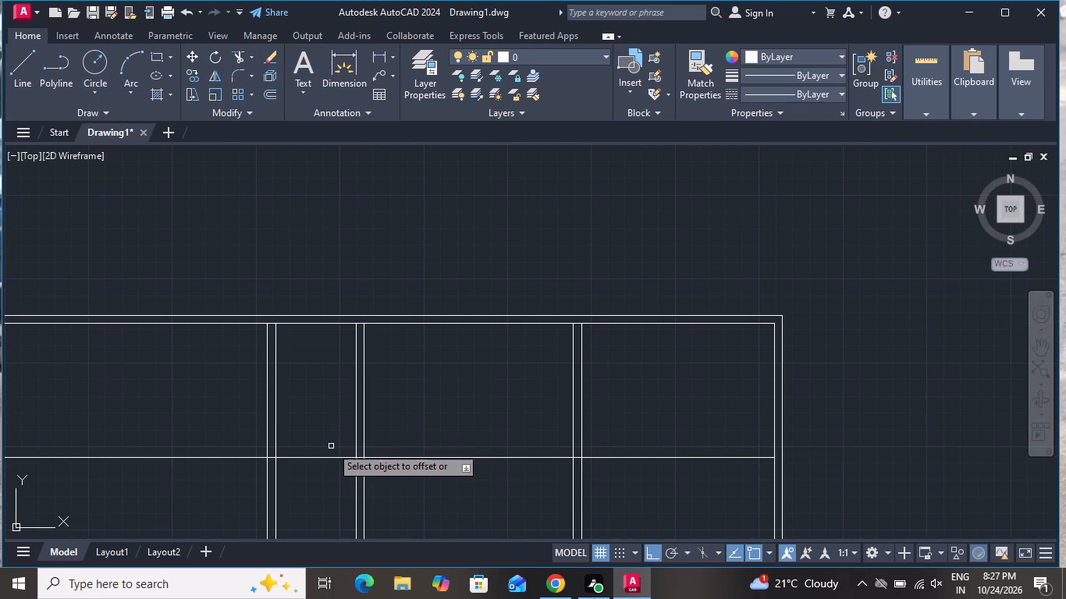
click(329, 455)
click(343, 456)
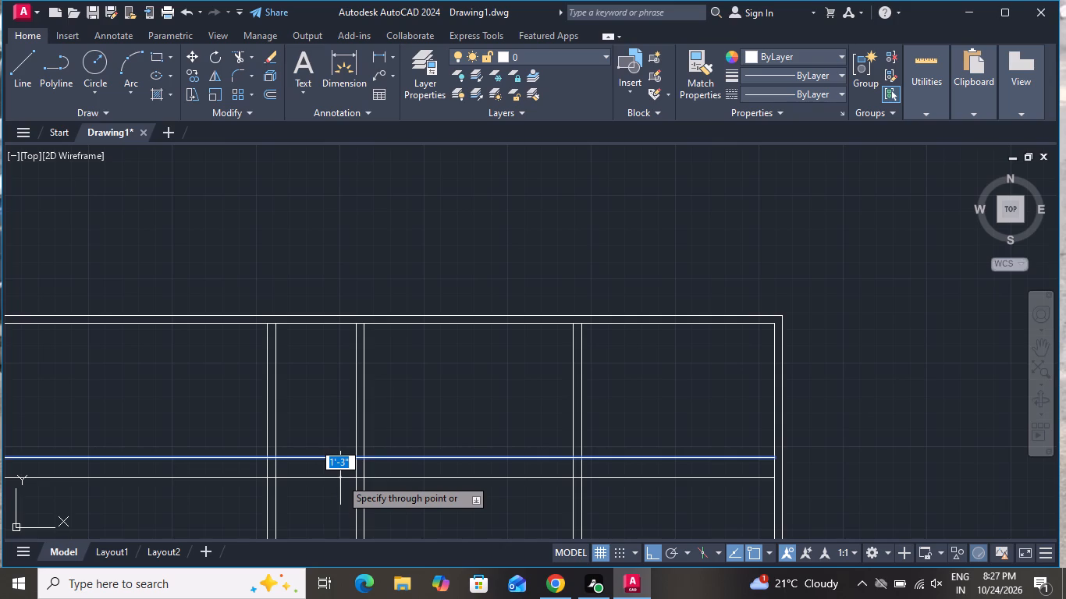
key(6)
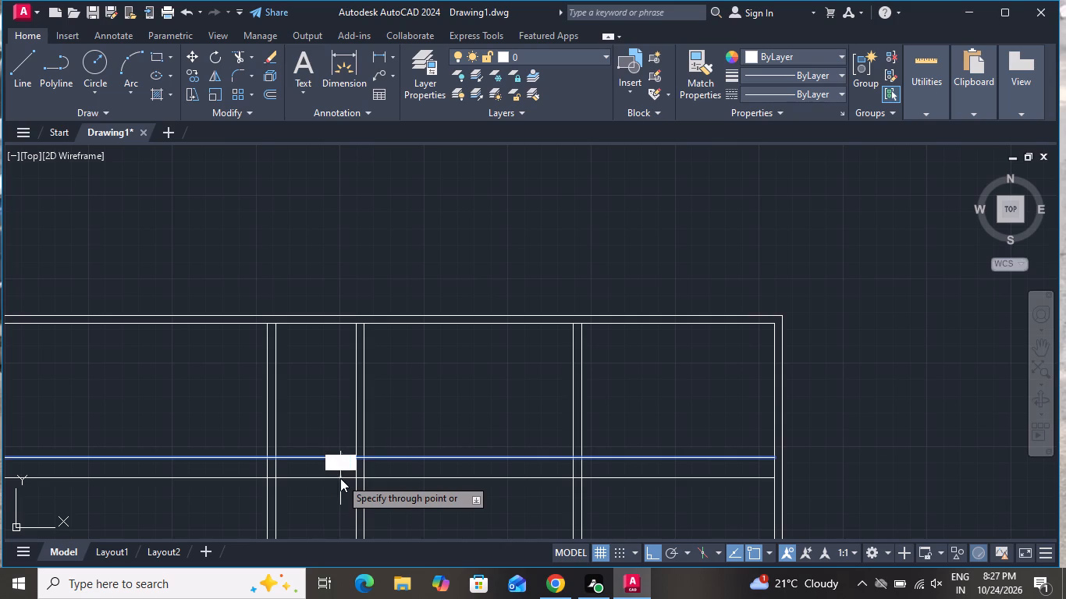
key(shift+quotedbl)
key(Return)
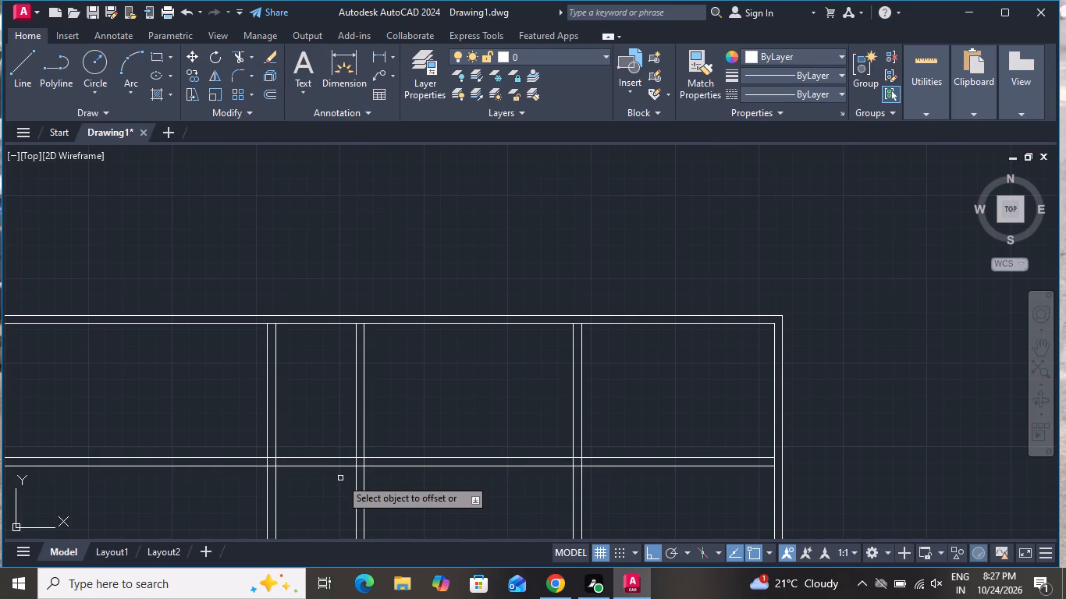
Offset the left line of the third vertical partition wall 4' to the left.
scroll(340, 478, down, 1)
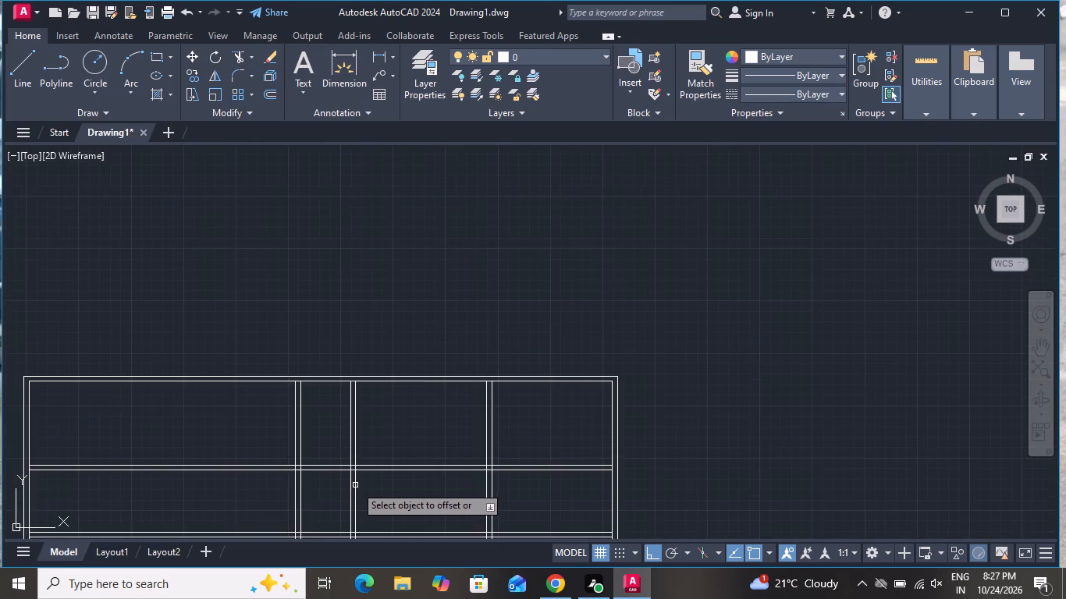
scroll(363, 489, down, 1)
scroll(274, 470, up, 2)
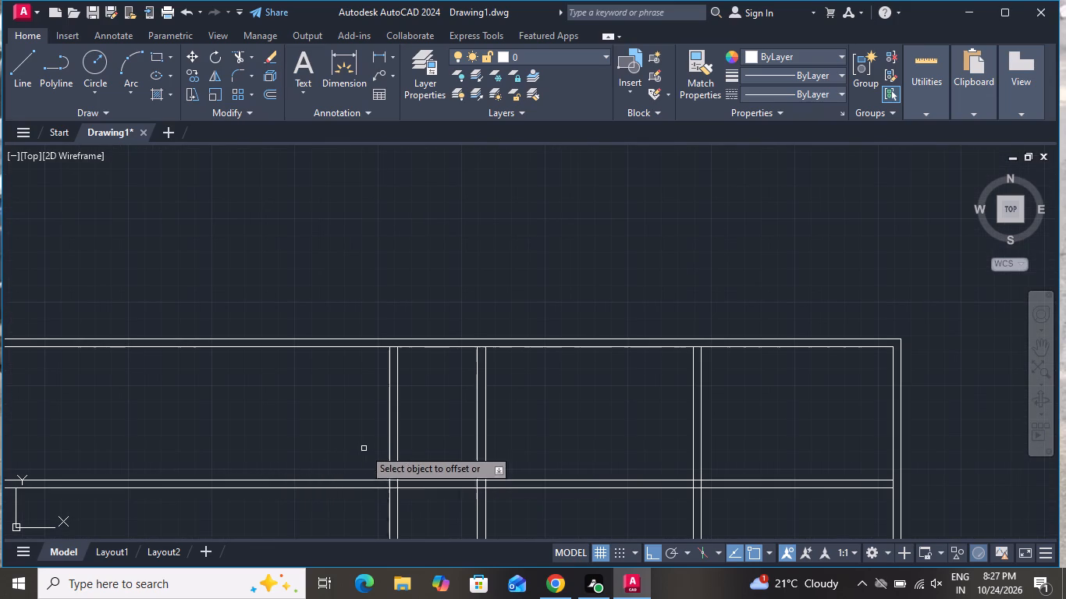
scroll(367, 441, up, 1)
click(402, 399)
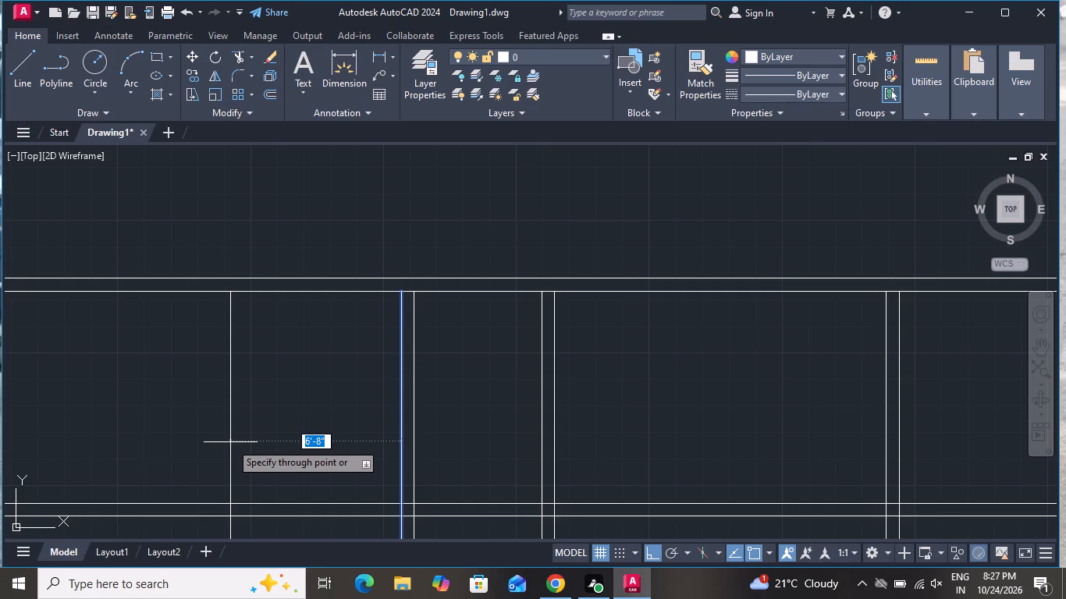
key(4)
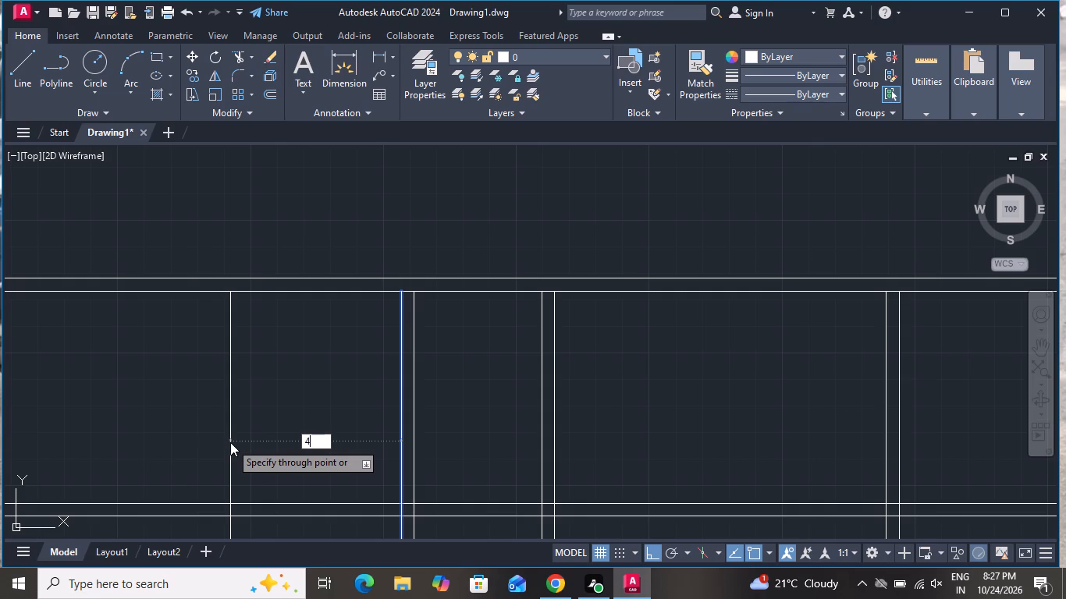
key(apostrophe)
key(Return)
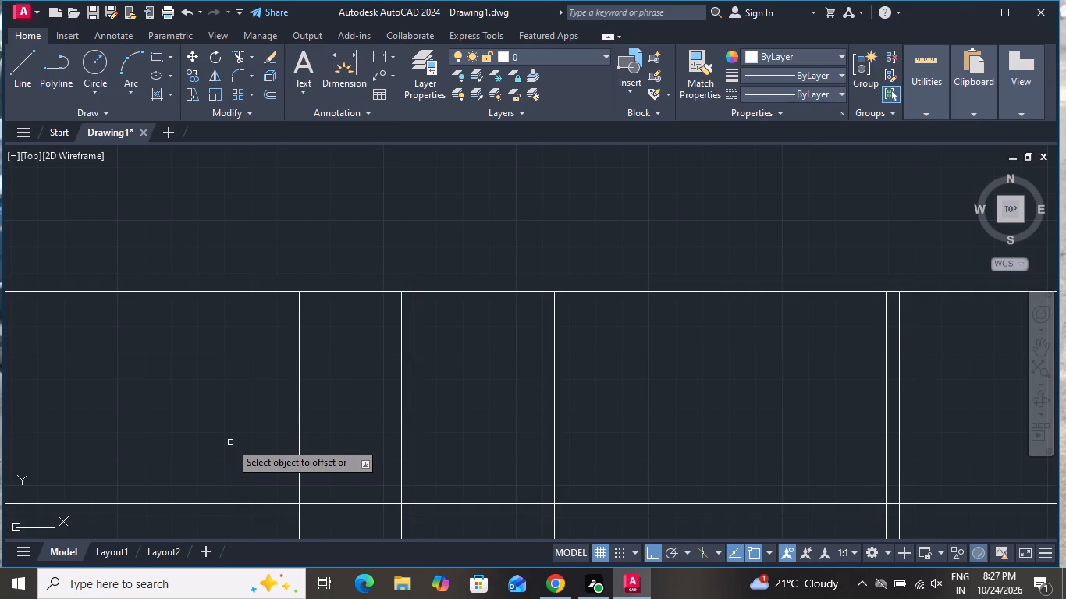
Offset the newest vertical line 6" to the left to form the fourth partition wall's thickness.
click(299, 399)
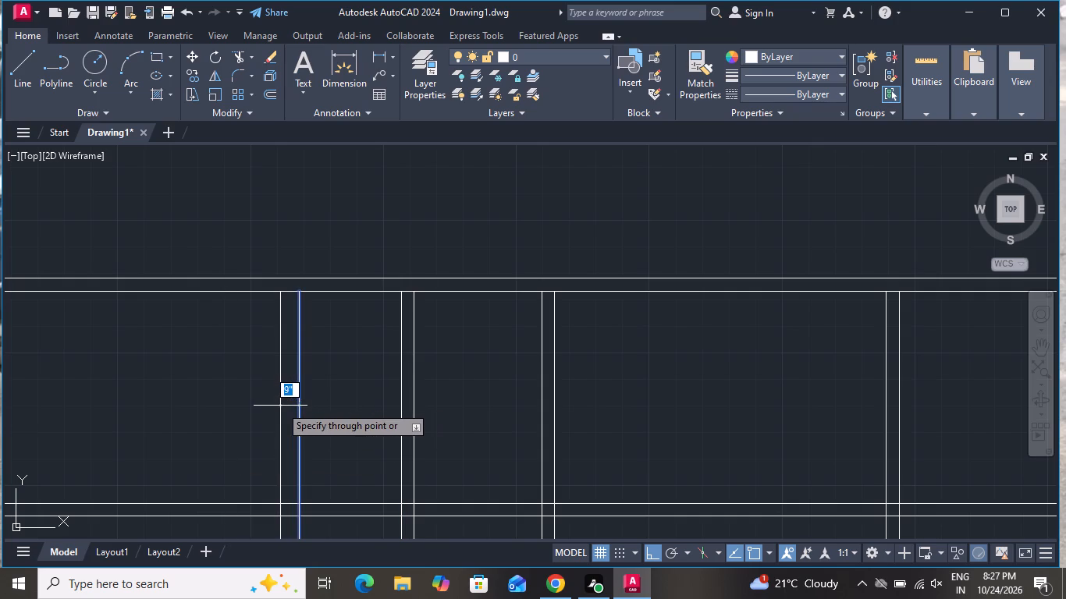
key(6)
key(shift+quotedbl)
key(Return)
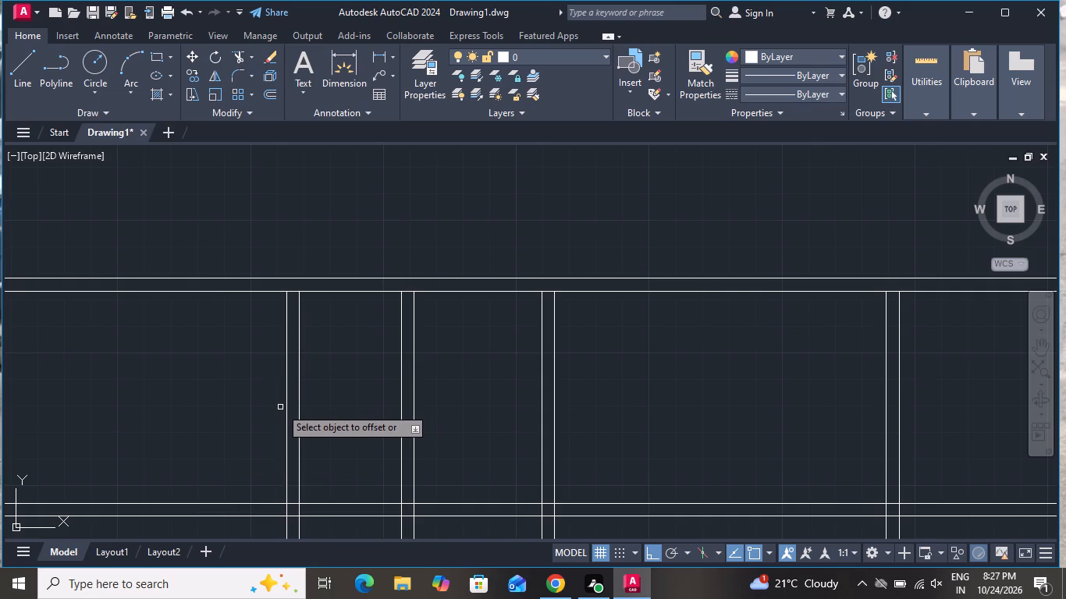
Offset the left line of the fourth vertical partition wall 5'6" to the left.
scroll(287, 409, down, 2)
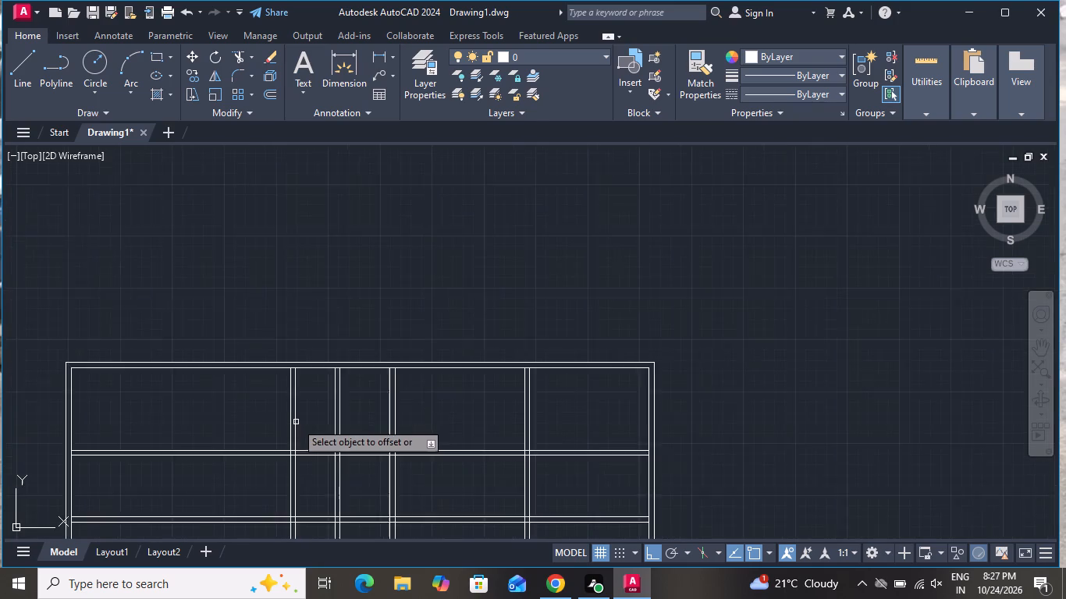
scroll(296, 422, down, 1)
scroll(267, 439, up, 3)
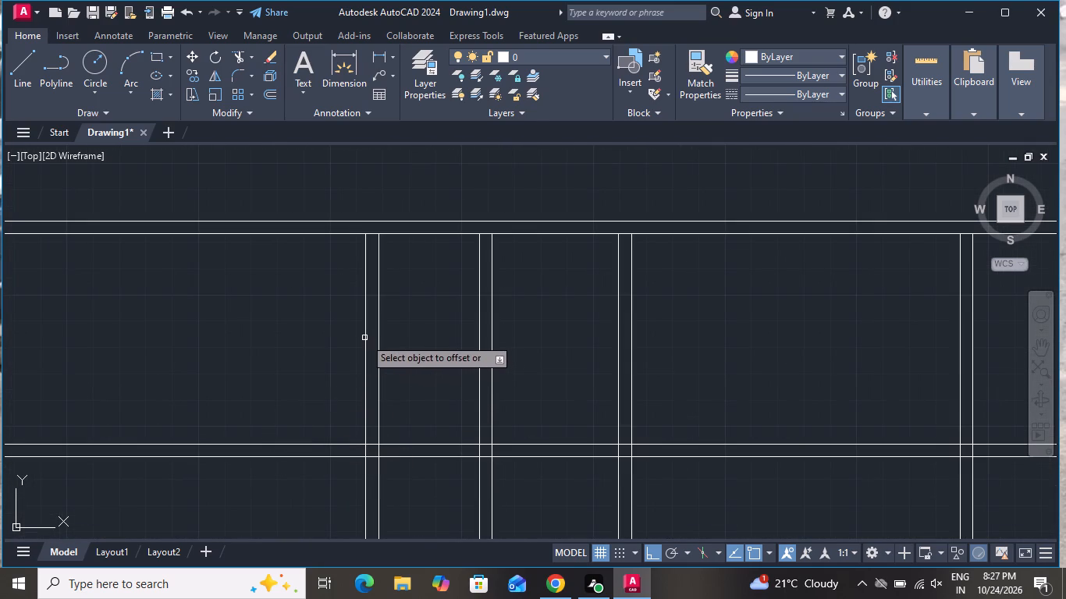
click(364, 338)
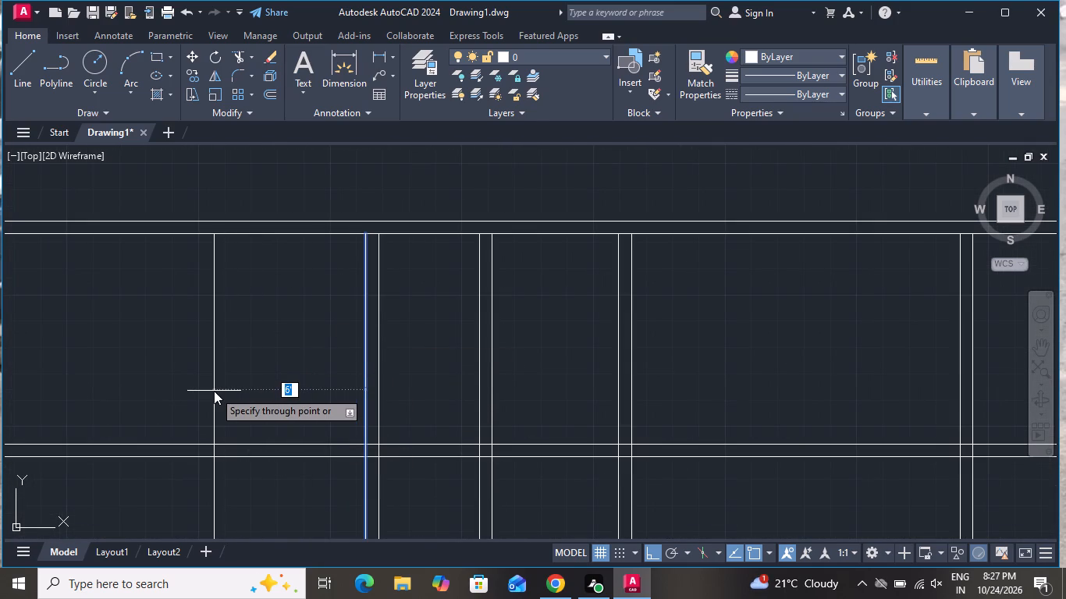
key(5)
key(apostrophe)
key(6)
key(shift+quotedbl)
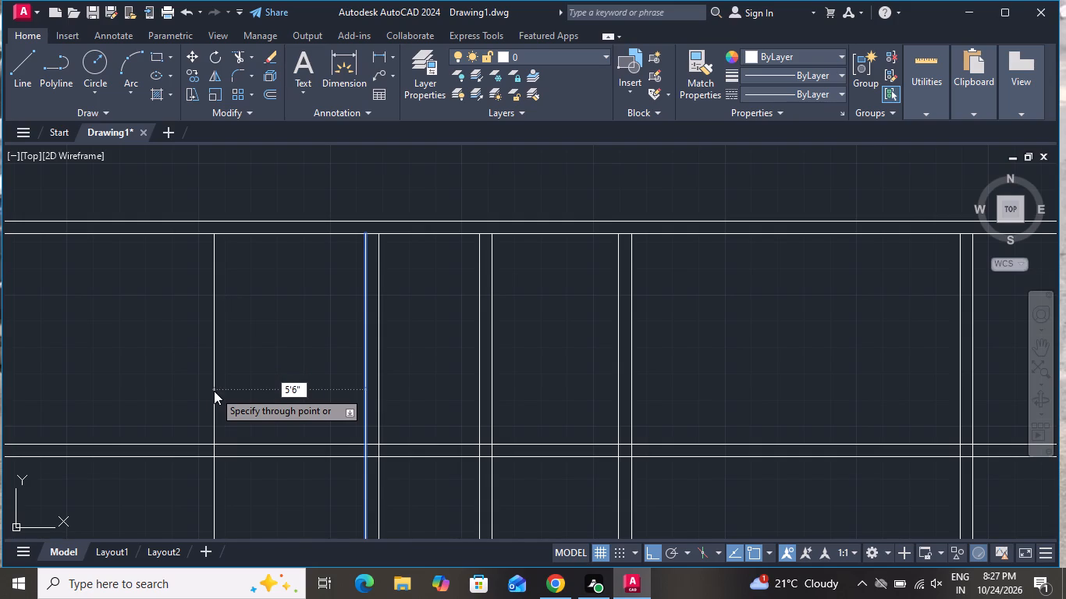
key(Return)
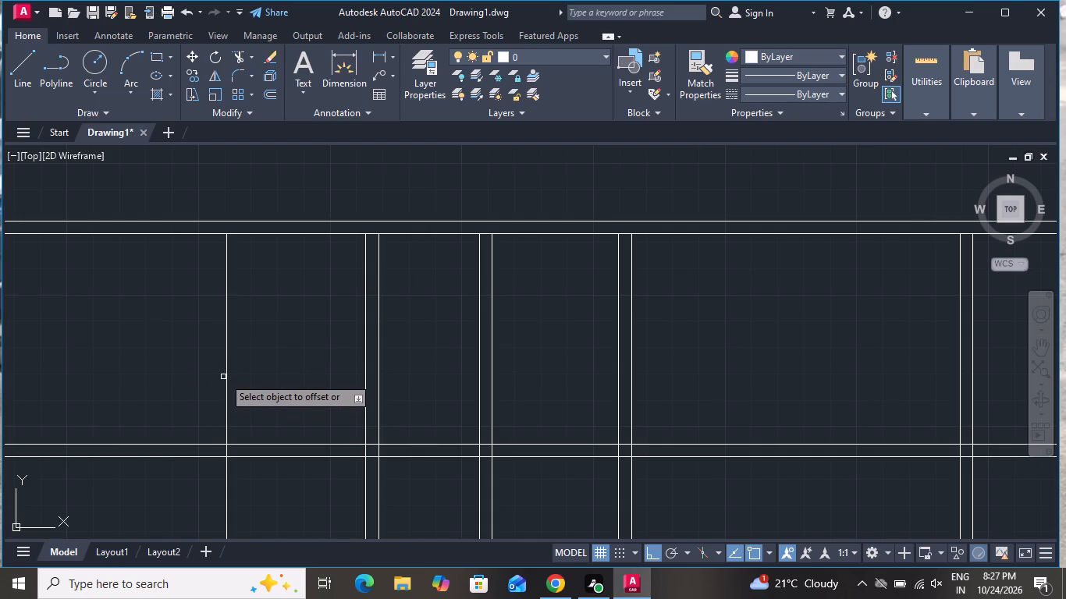
Offset the newest vertical line 6" to the left to form the fifth partition wall's thickness, and end the Offset command.
click(223, 376)
click(225, 372)
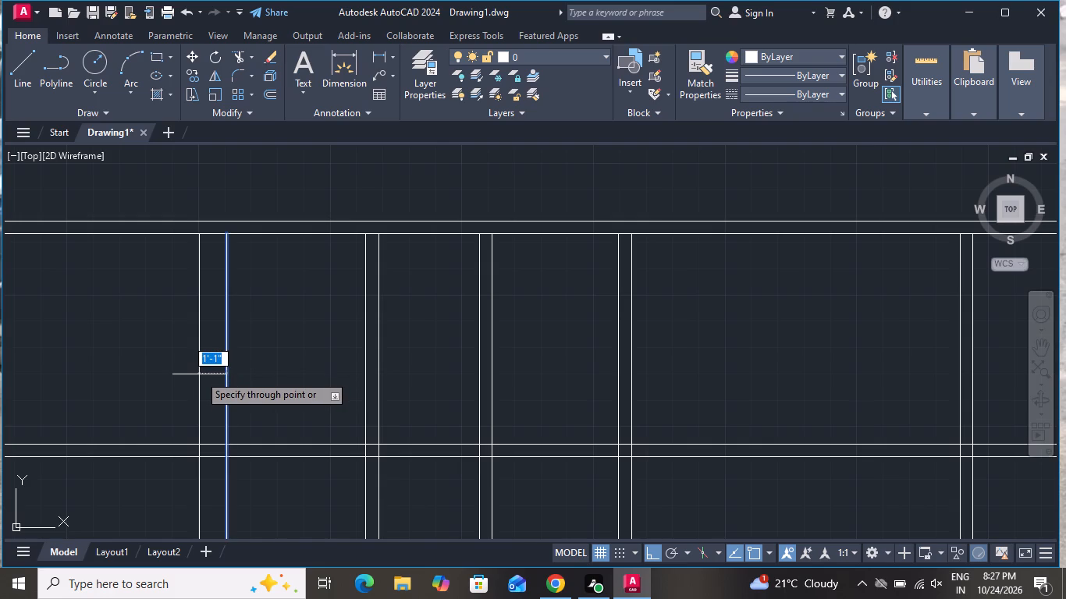
key(6)
key(shift+quotedbl)
key(Return)
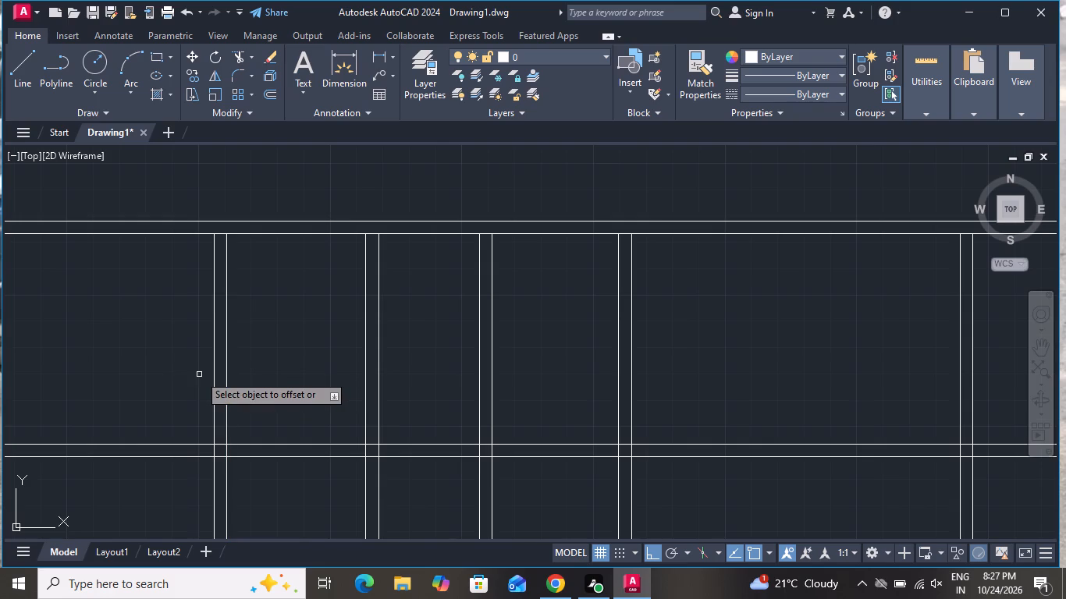
scroll(199, 374, down, 2)
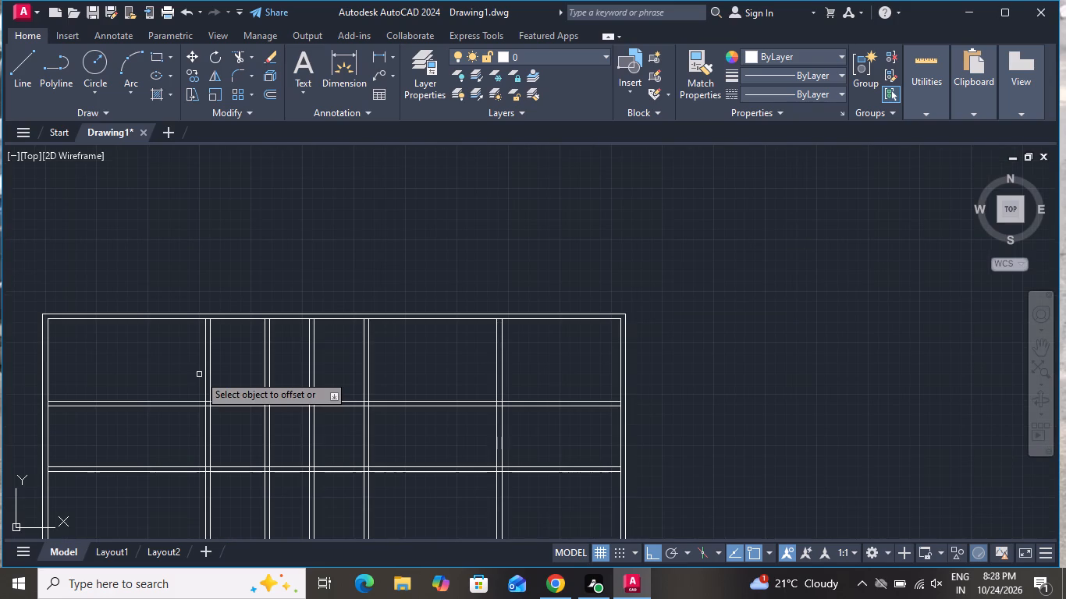
right_click(199, 374)
click(232, 399)
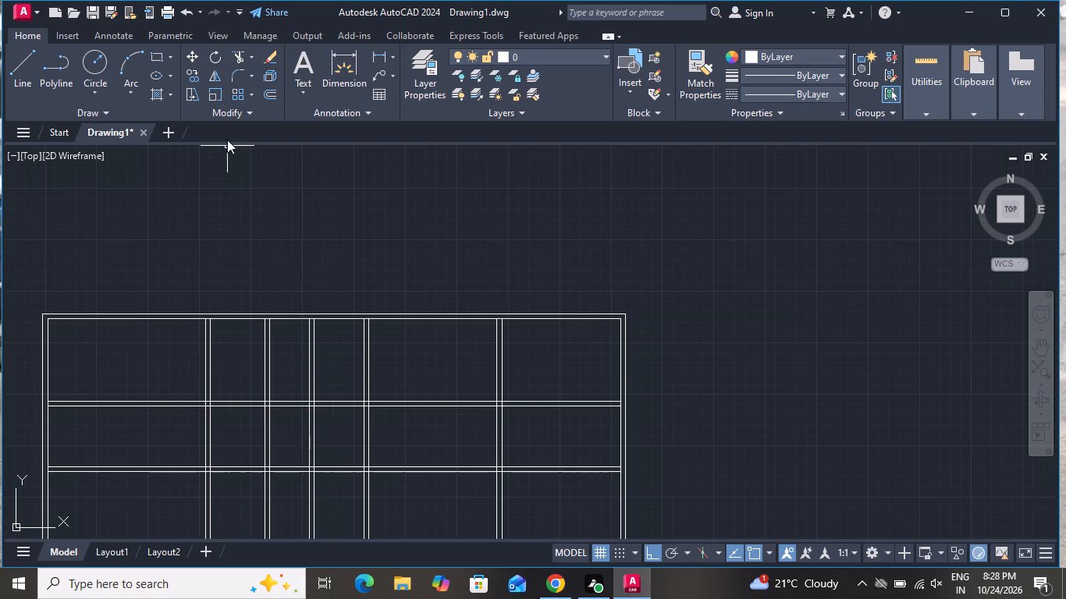
Trim all vertical partition lines below the lower horizontal partition wall with a fence across them.
click(237, 56)
scroll(339, 185, down, 2)
scroll(476, 460, down, 1)
click(474, 445)
click(319, 438)
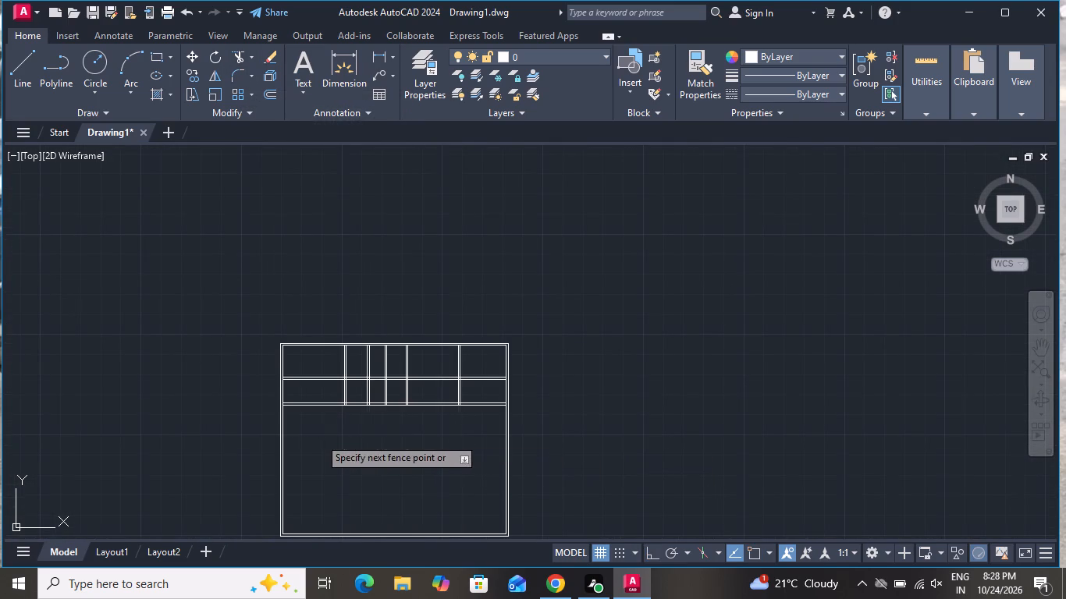
scroll(409, 379, up, 2)
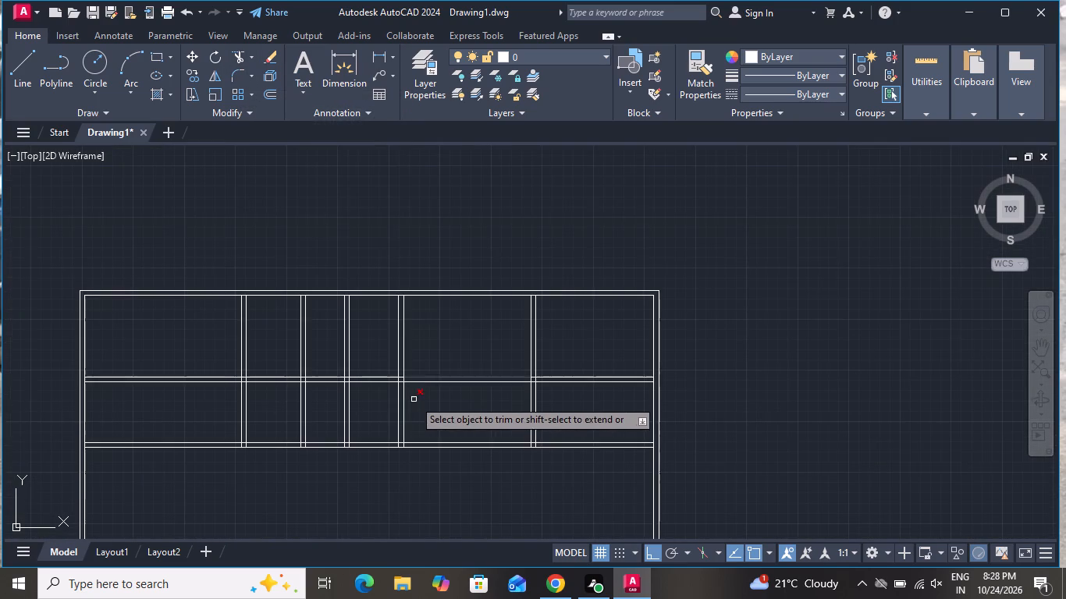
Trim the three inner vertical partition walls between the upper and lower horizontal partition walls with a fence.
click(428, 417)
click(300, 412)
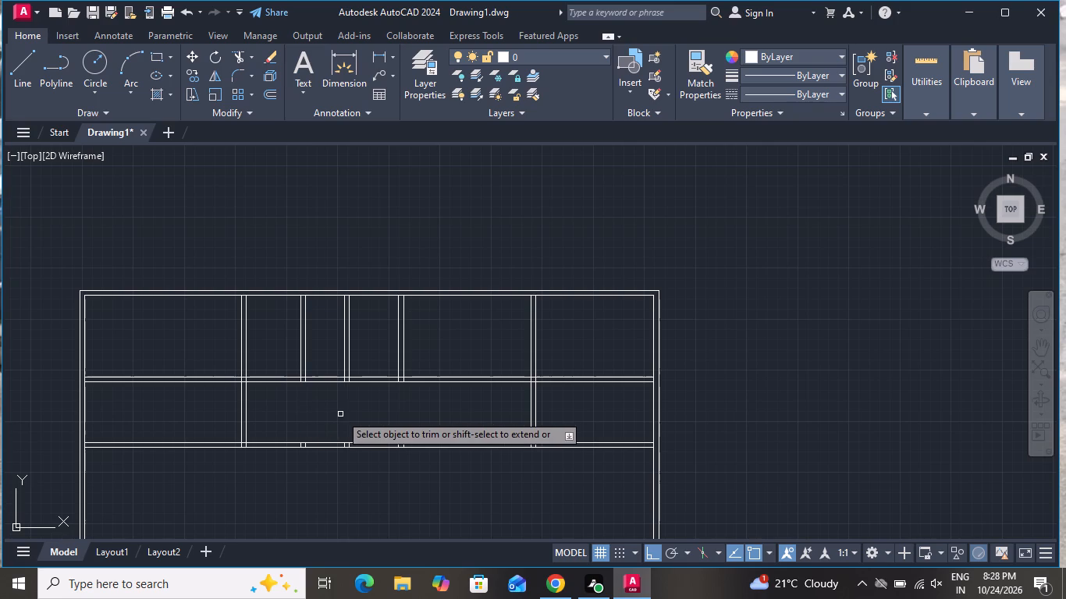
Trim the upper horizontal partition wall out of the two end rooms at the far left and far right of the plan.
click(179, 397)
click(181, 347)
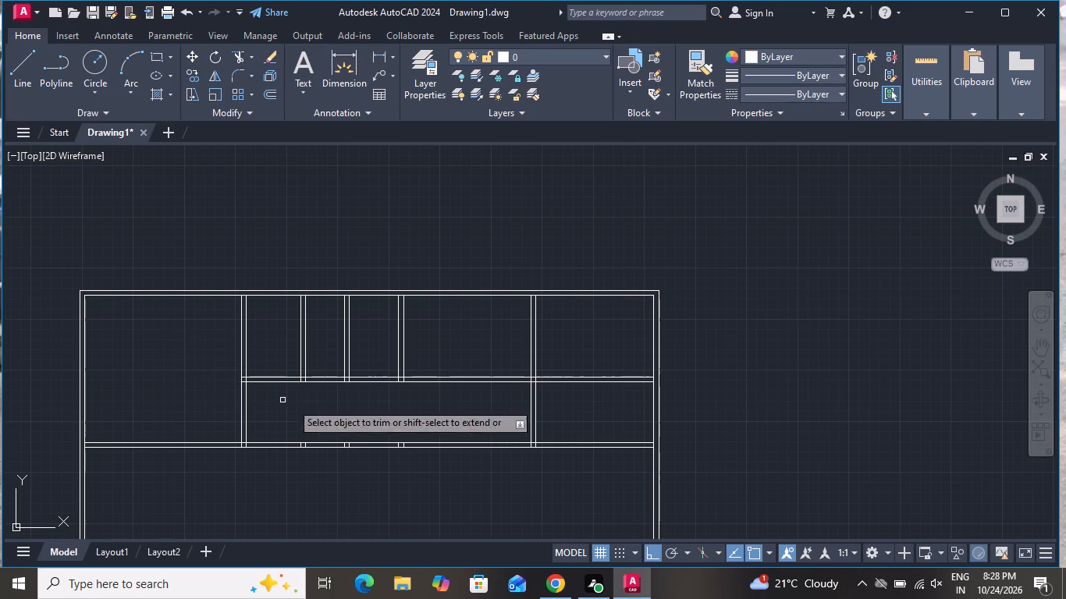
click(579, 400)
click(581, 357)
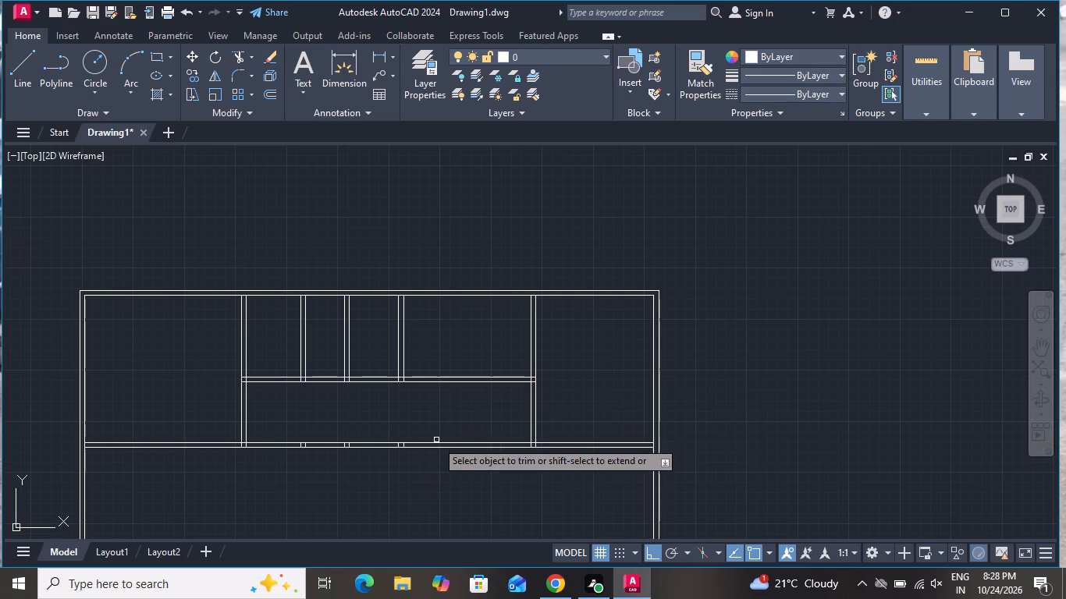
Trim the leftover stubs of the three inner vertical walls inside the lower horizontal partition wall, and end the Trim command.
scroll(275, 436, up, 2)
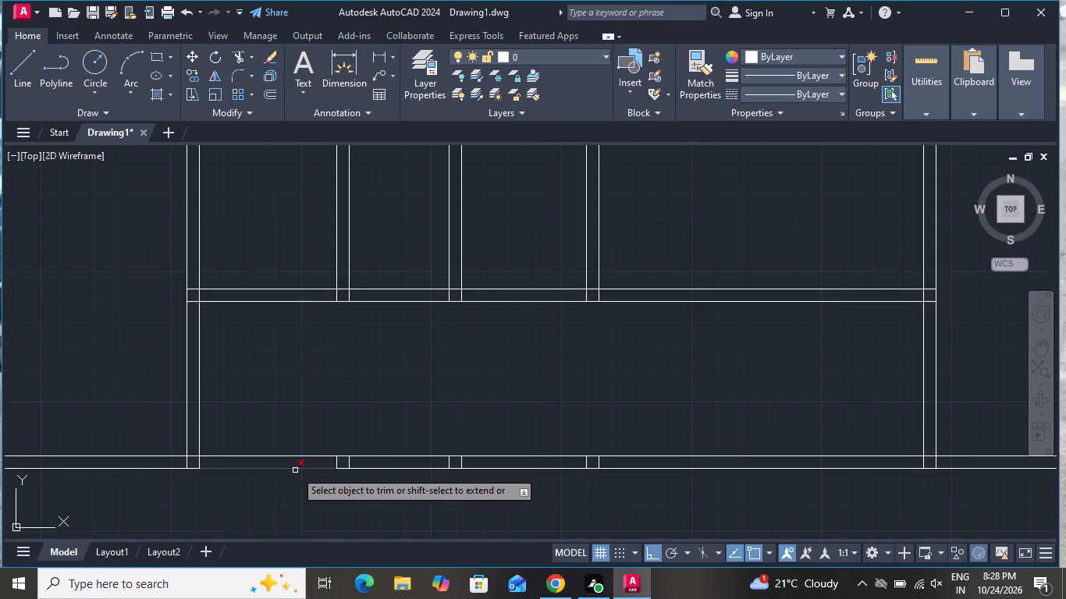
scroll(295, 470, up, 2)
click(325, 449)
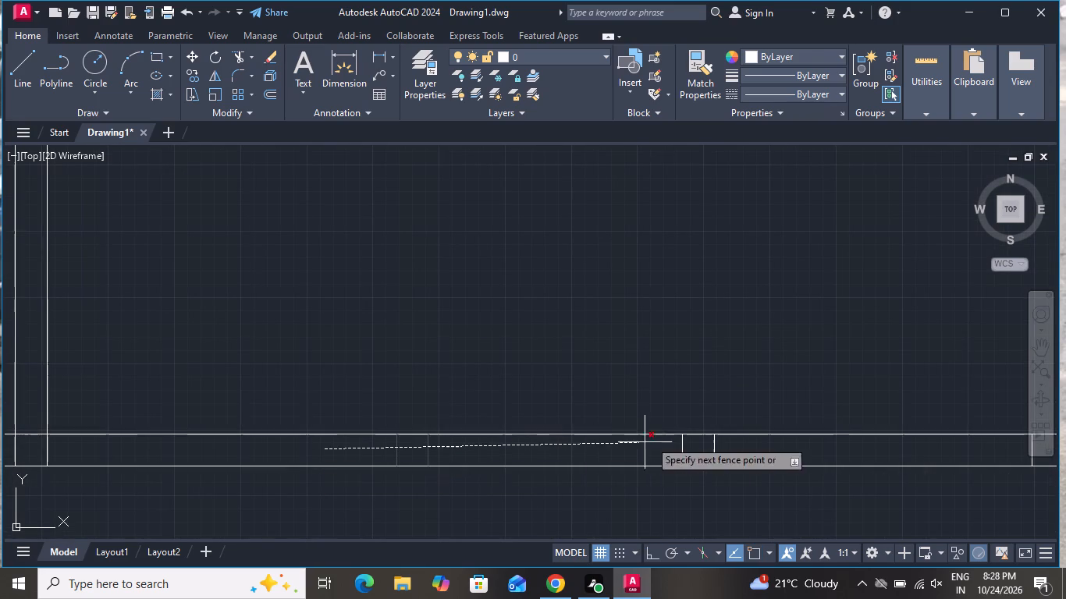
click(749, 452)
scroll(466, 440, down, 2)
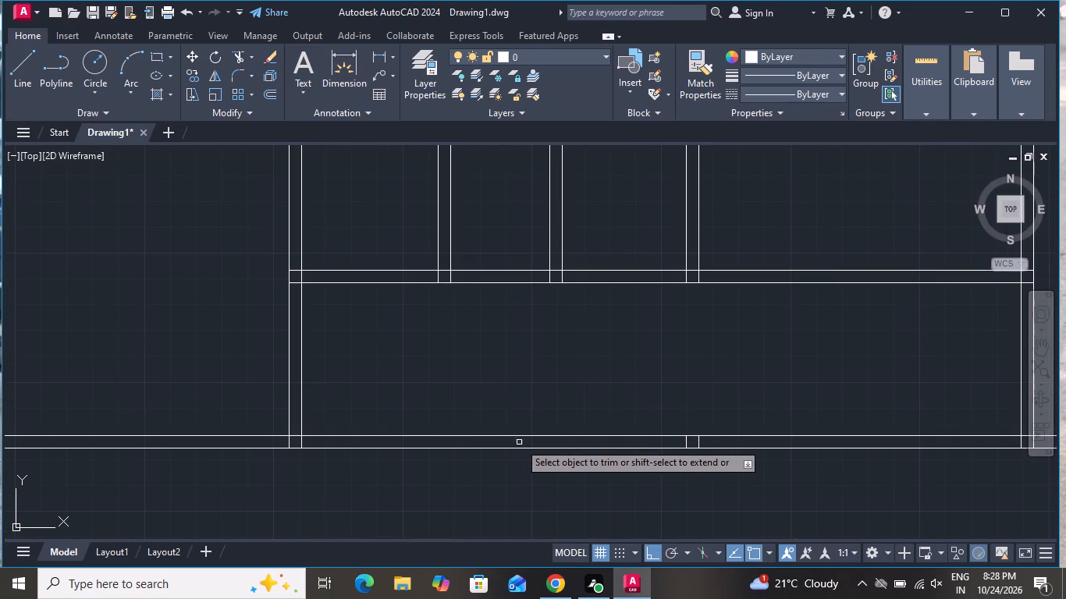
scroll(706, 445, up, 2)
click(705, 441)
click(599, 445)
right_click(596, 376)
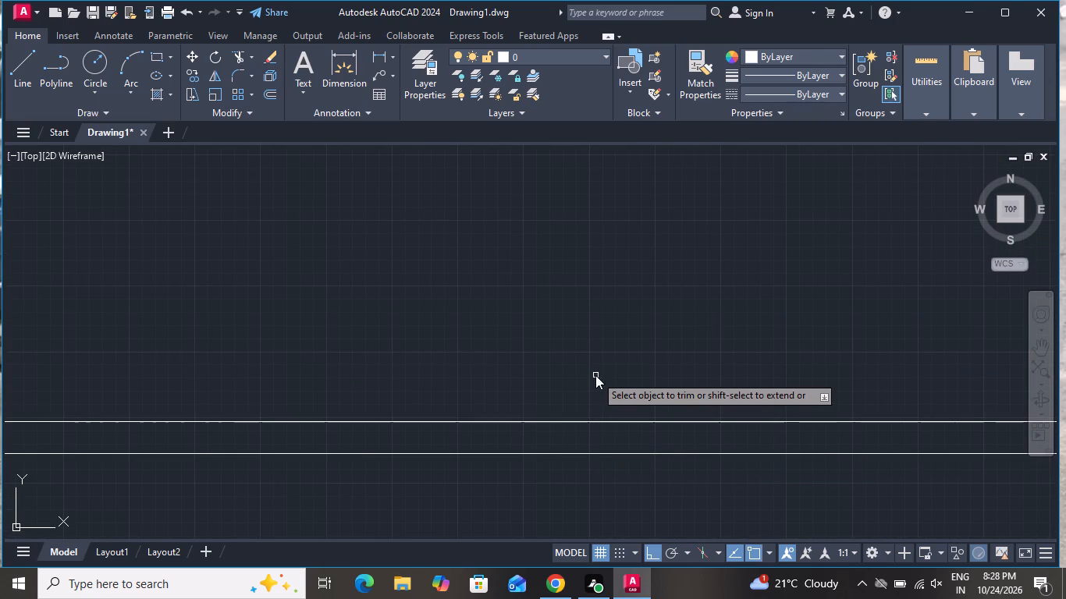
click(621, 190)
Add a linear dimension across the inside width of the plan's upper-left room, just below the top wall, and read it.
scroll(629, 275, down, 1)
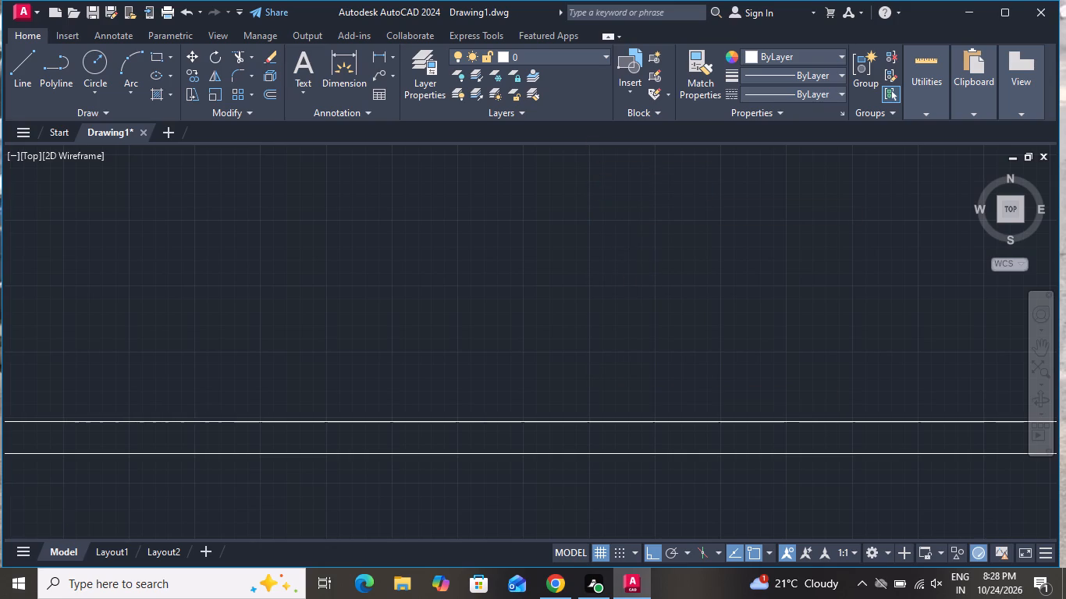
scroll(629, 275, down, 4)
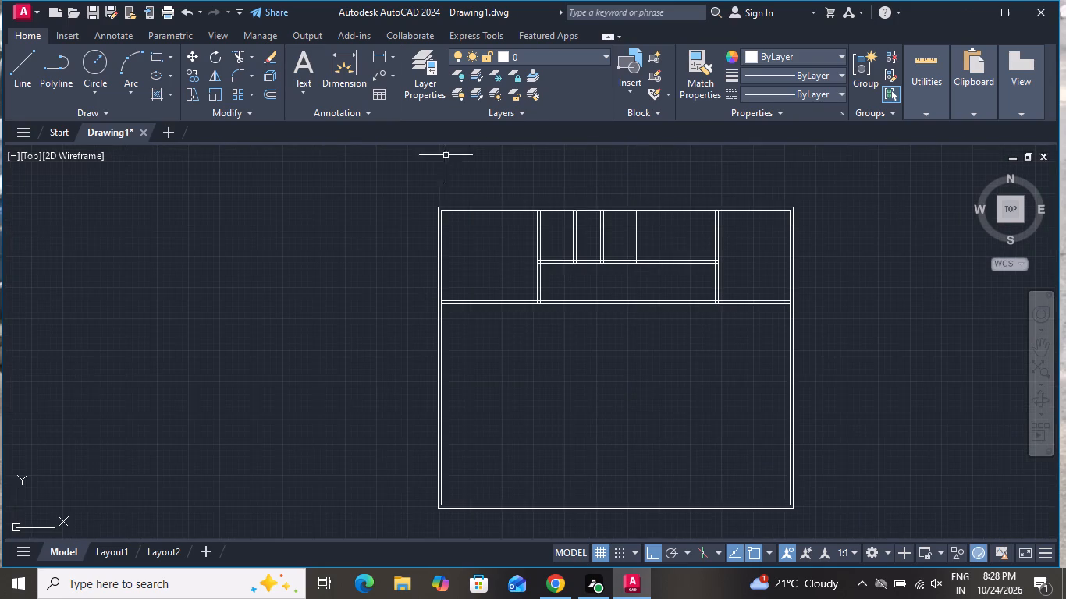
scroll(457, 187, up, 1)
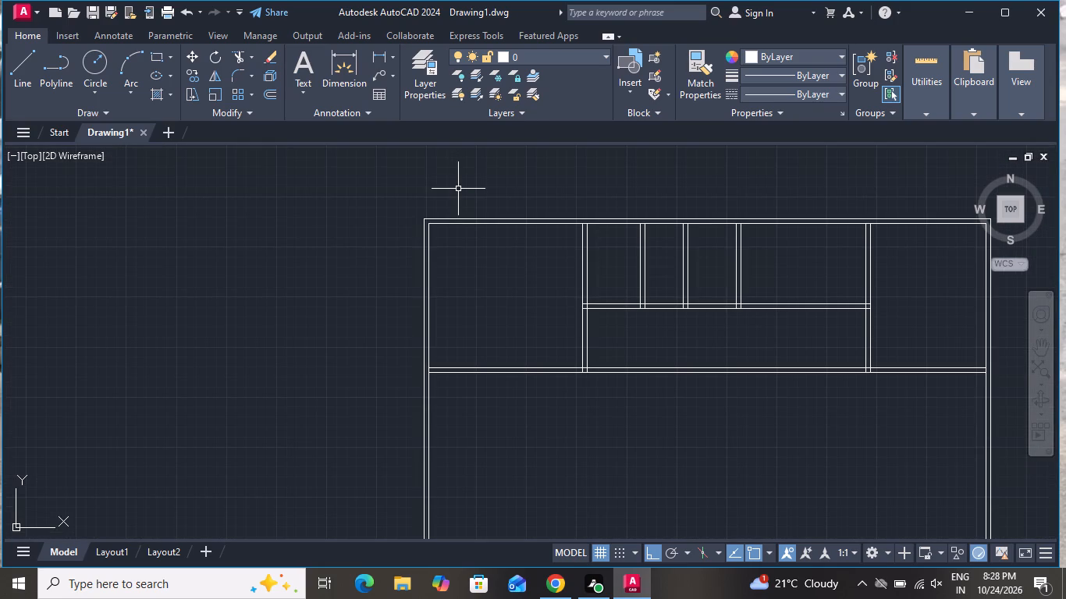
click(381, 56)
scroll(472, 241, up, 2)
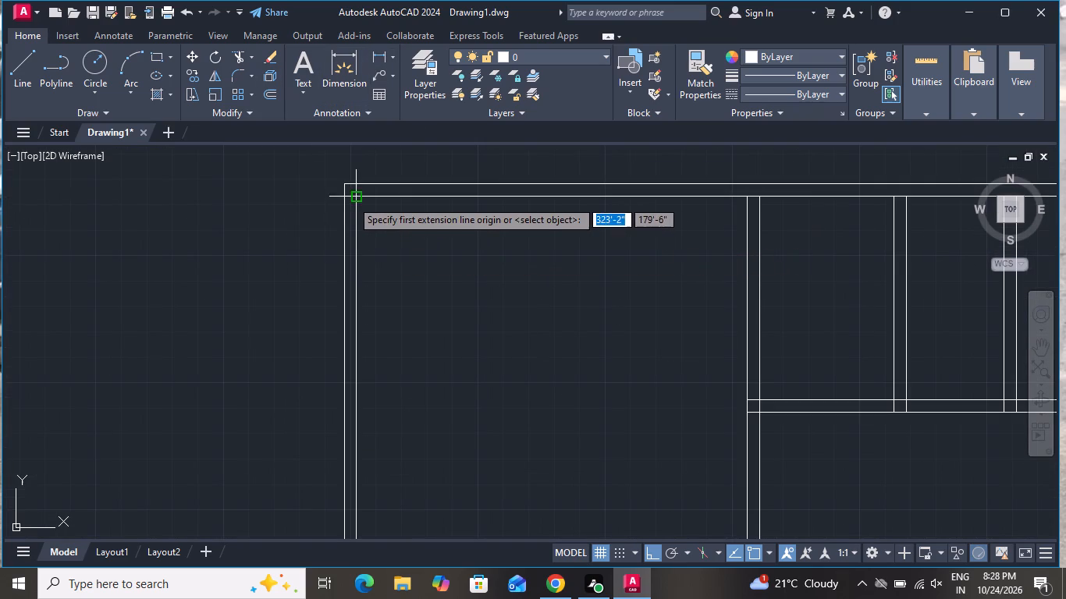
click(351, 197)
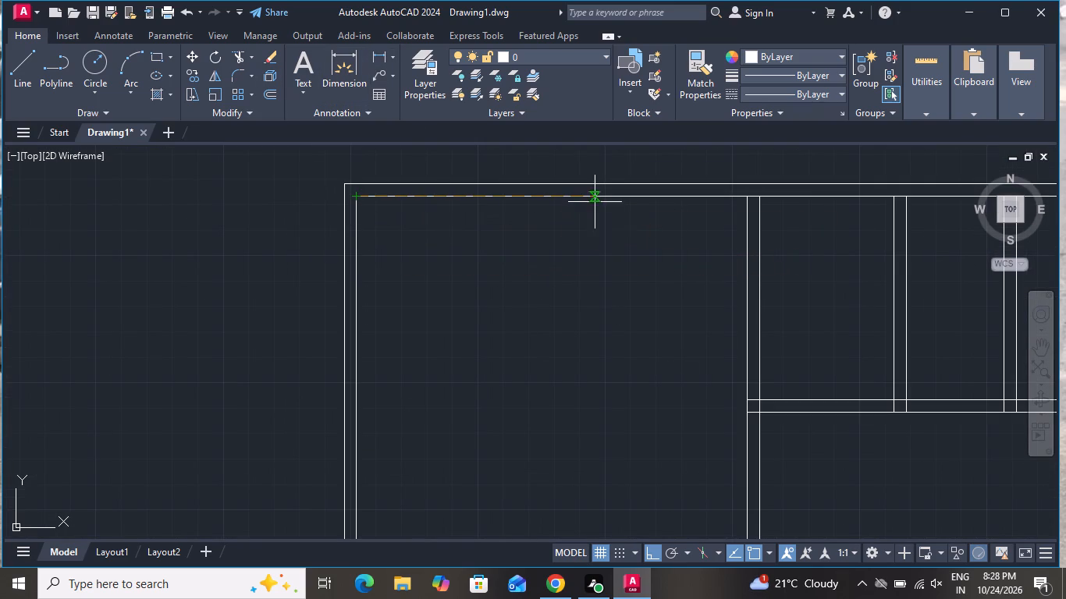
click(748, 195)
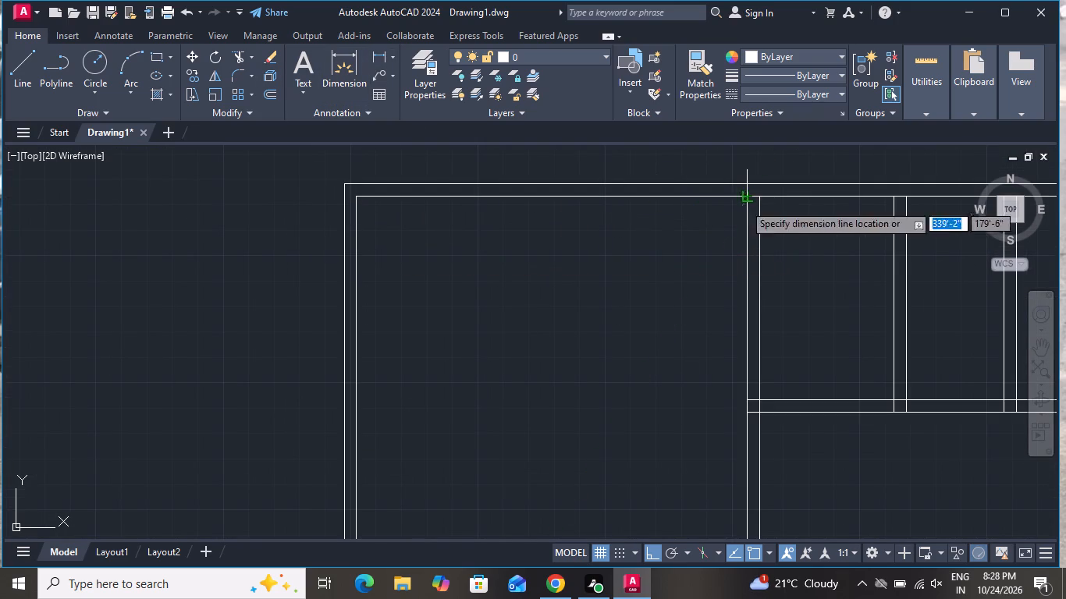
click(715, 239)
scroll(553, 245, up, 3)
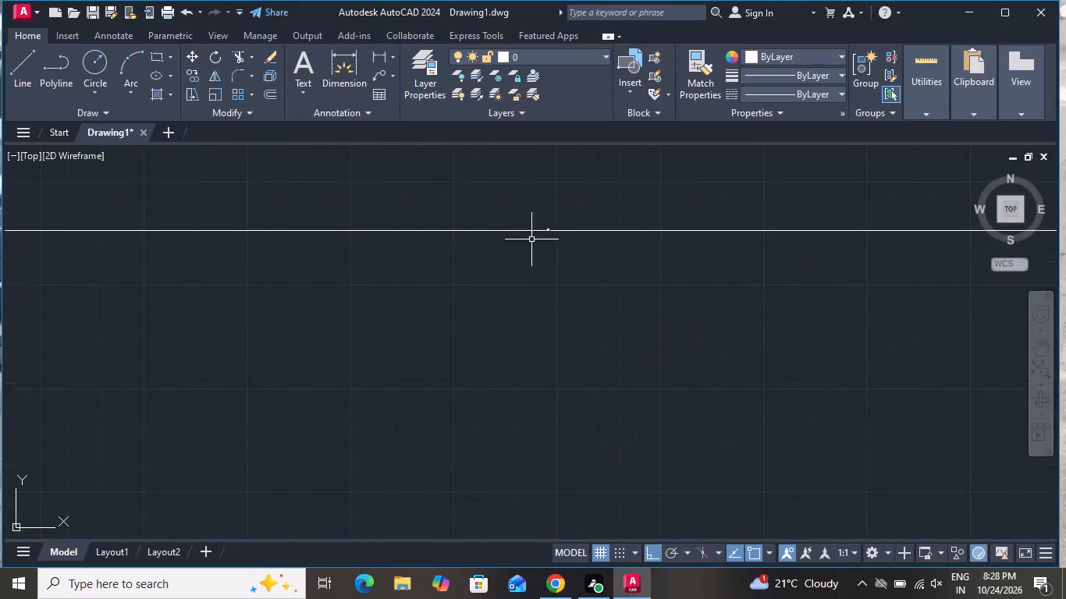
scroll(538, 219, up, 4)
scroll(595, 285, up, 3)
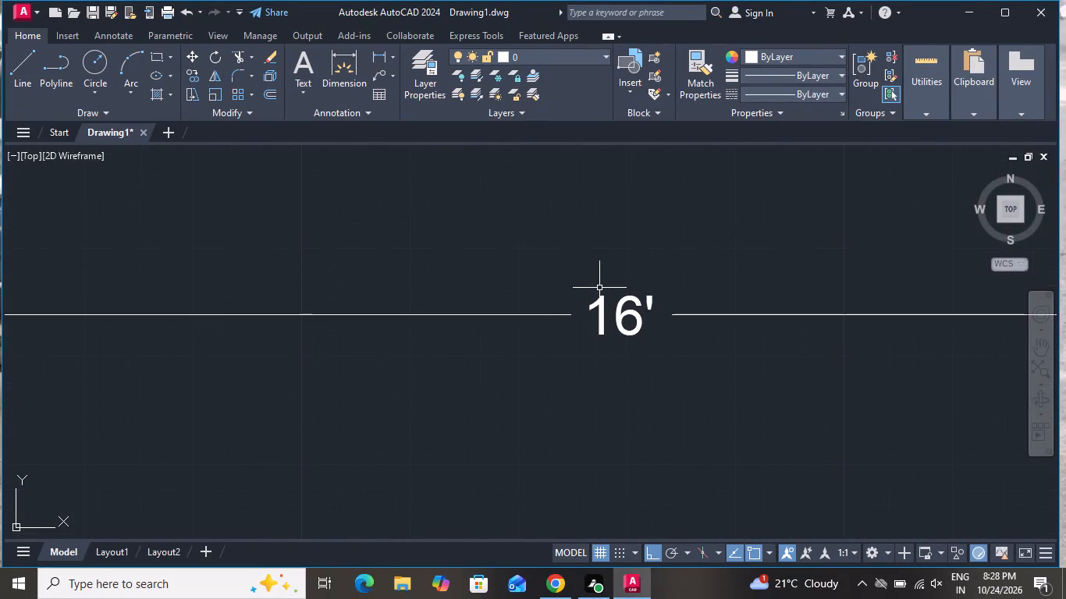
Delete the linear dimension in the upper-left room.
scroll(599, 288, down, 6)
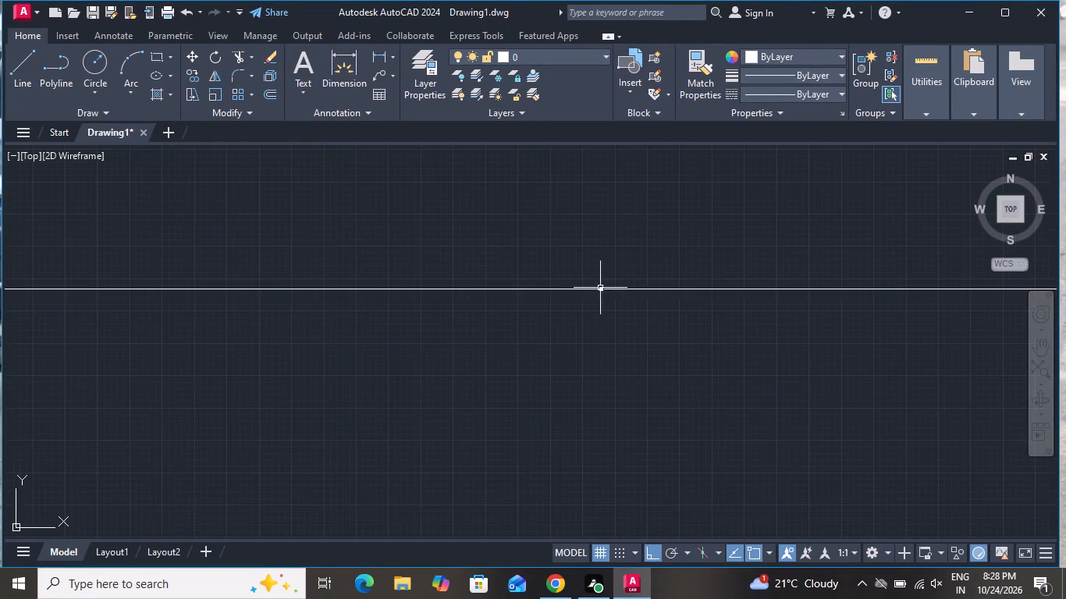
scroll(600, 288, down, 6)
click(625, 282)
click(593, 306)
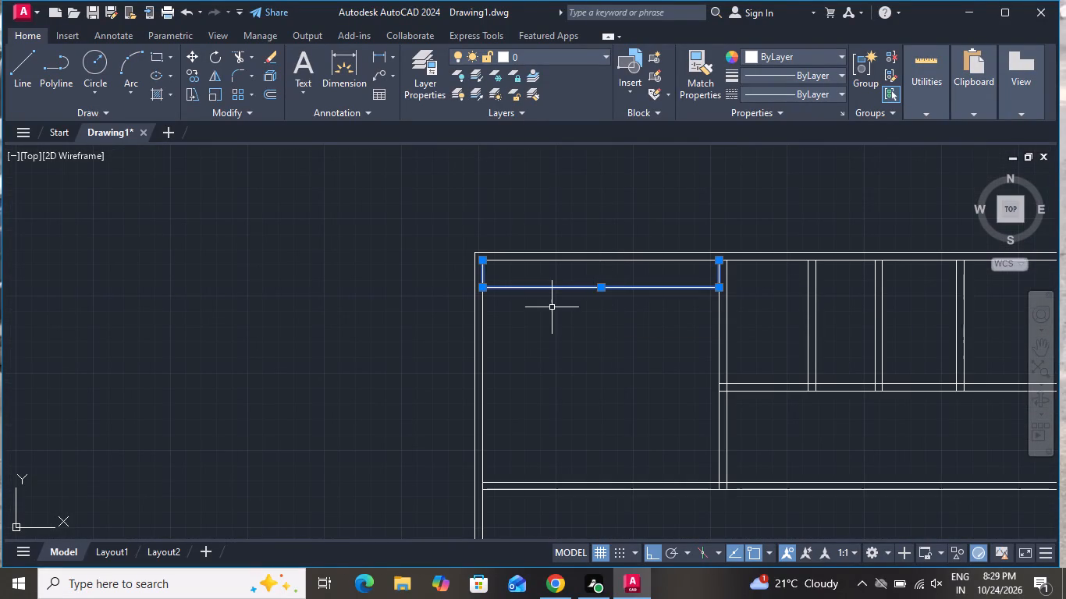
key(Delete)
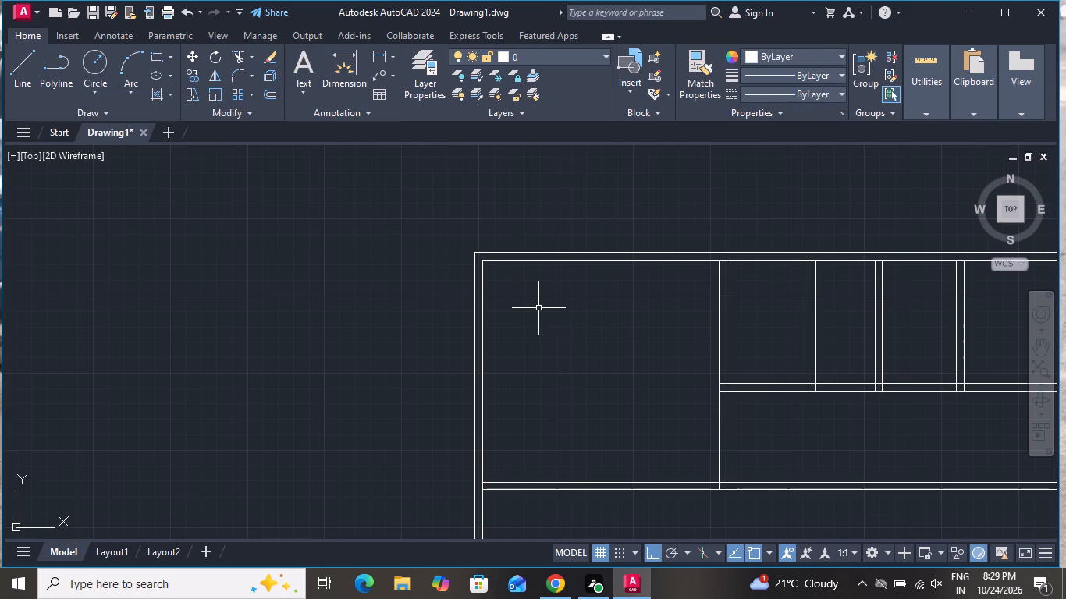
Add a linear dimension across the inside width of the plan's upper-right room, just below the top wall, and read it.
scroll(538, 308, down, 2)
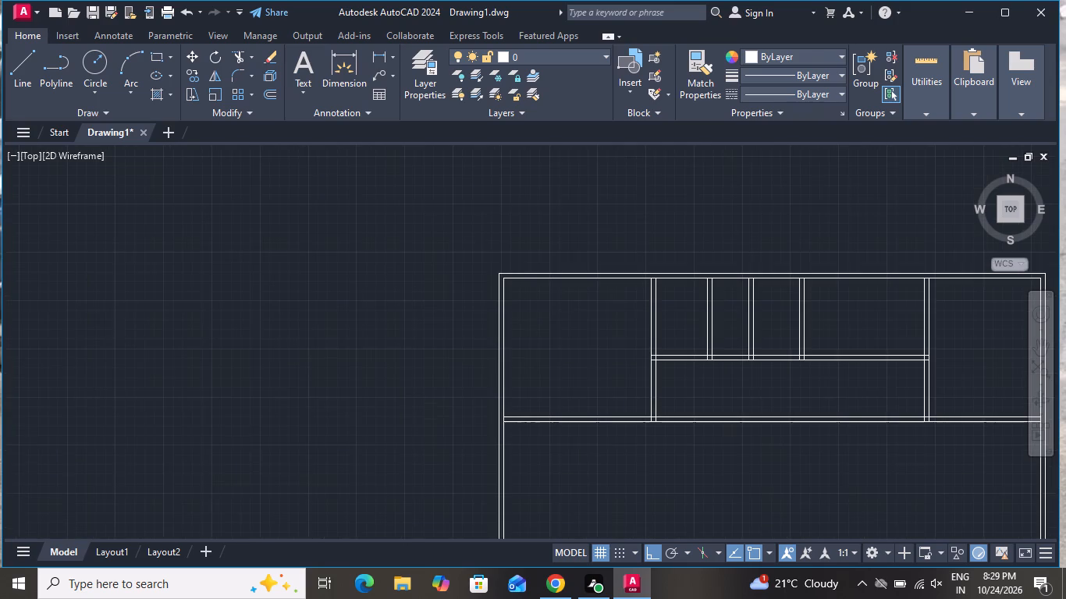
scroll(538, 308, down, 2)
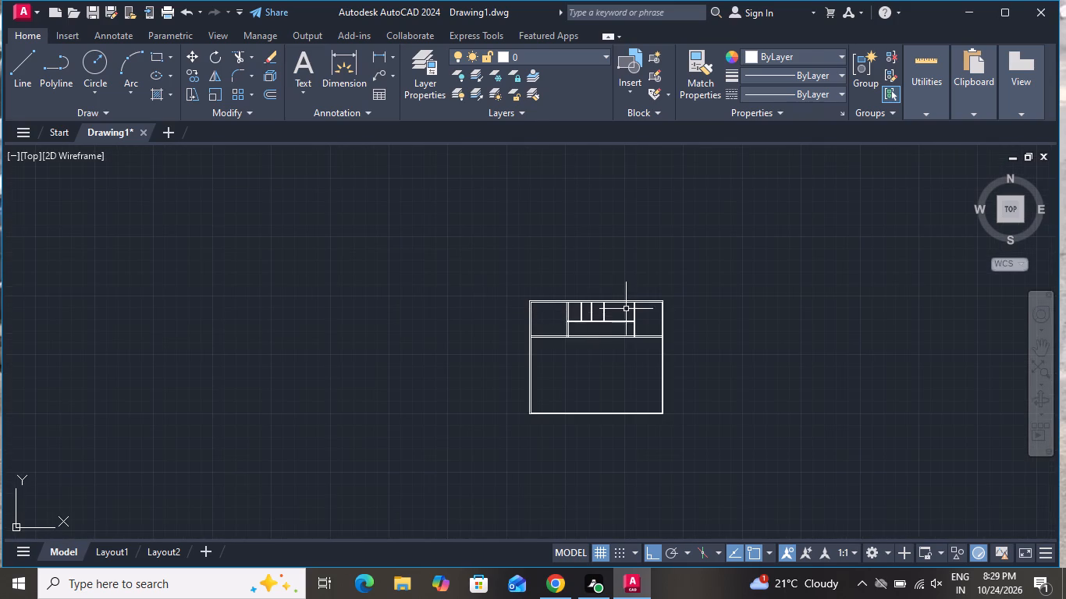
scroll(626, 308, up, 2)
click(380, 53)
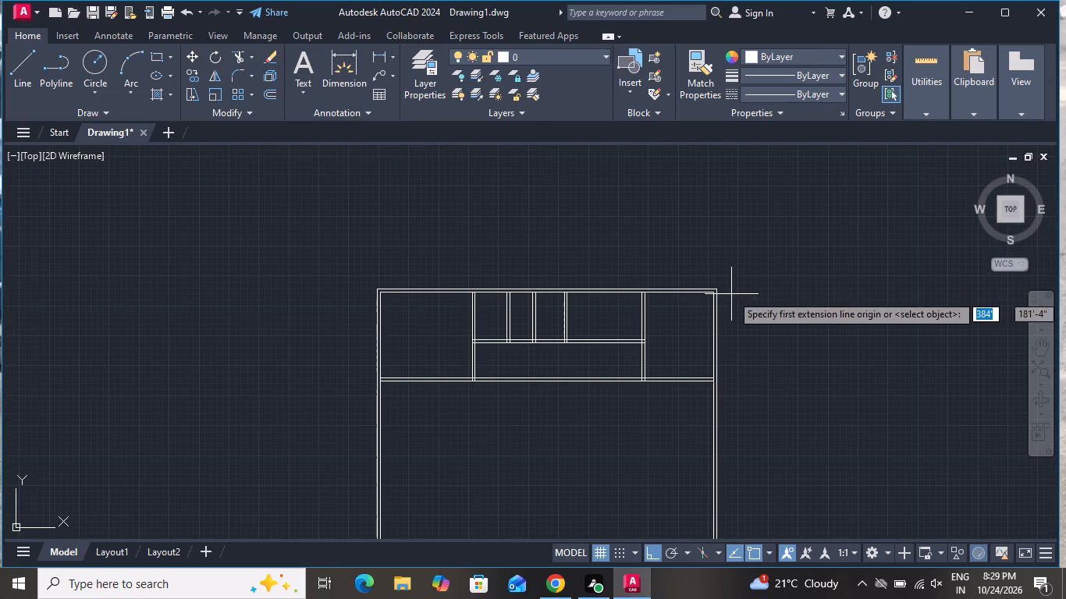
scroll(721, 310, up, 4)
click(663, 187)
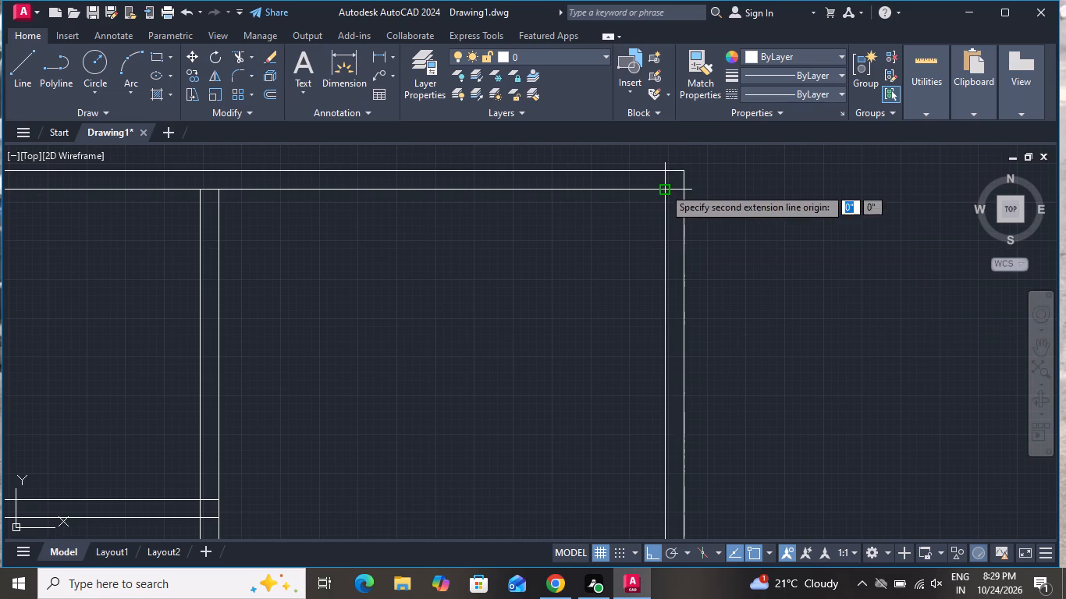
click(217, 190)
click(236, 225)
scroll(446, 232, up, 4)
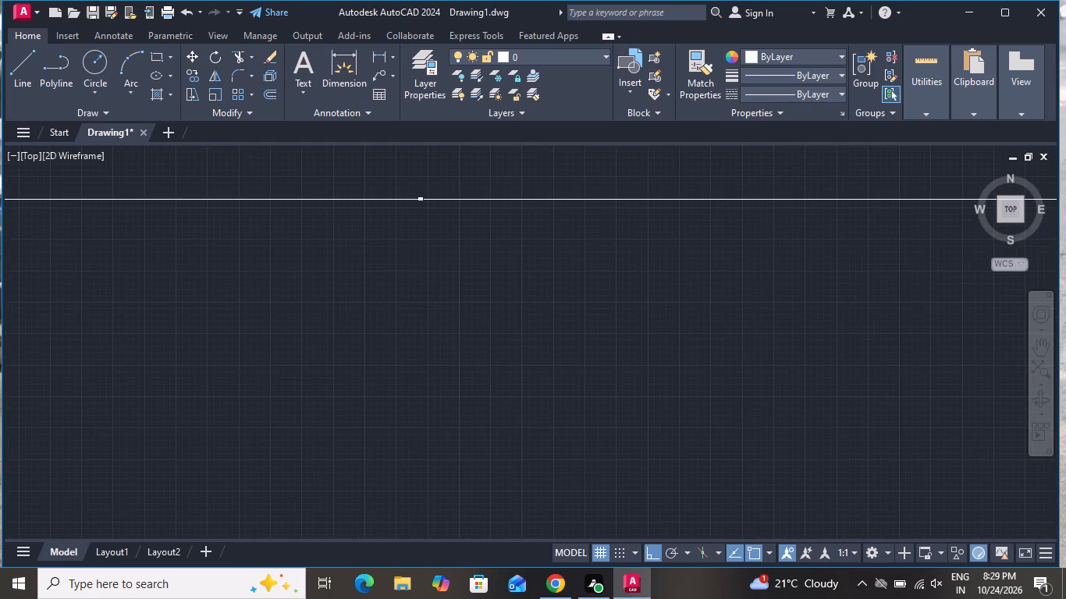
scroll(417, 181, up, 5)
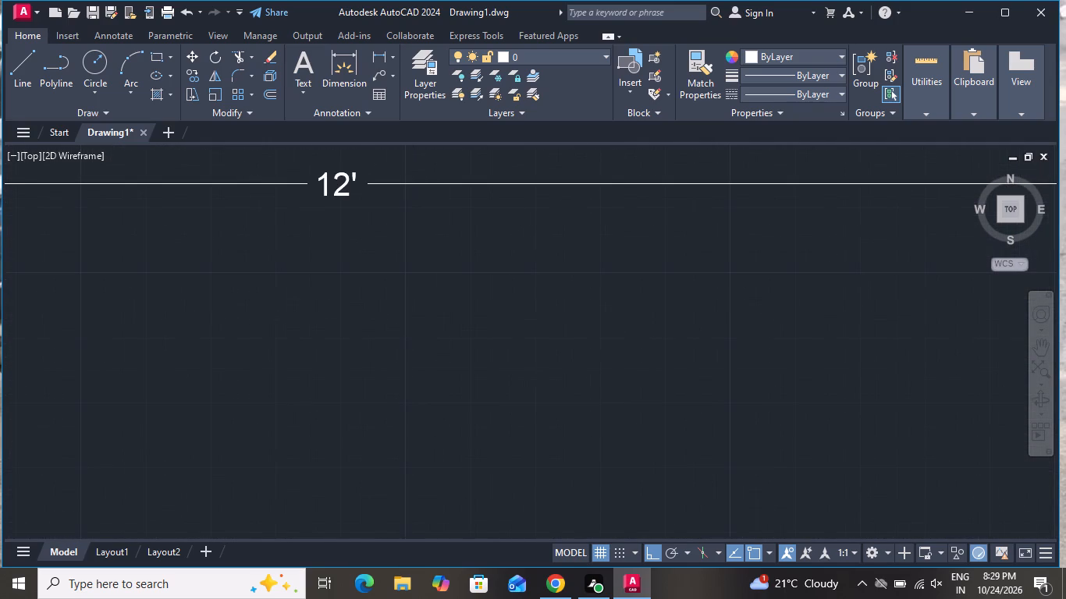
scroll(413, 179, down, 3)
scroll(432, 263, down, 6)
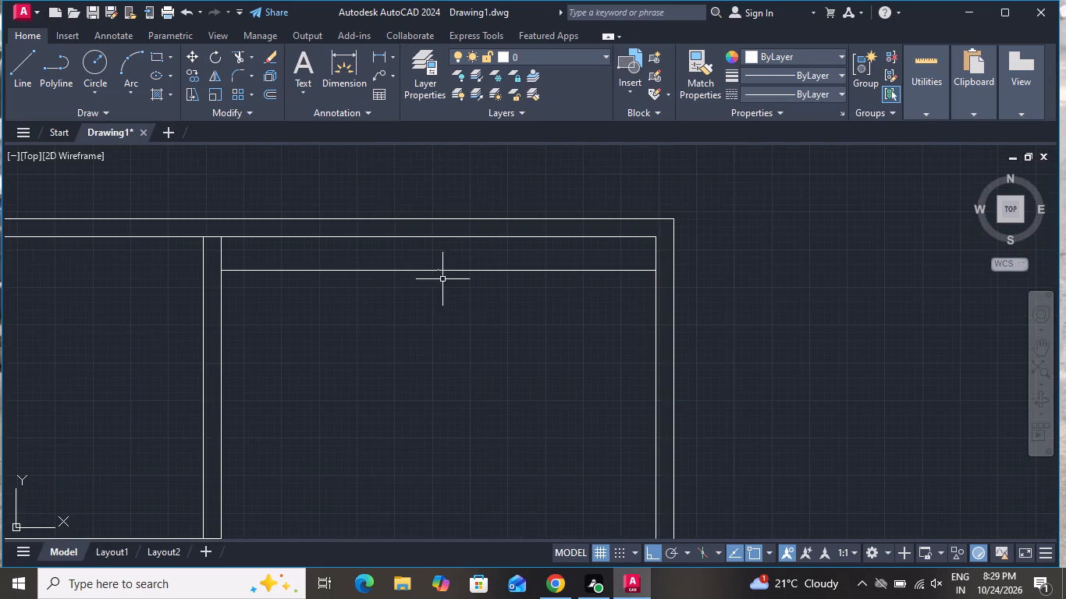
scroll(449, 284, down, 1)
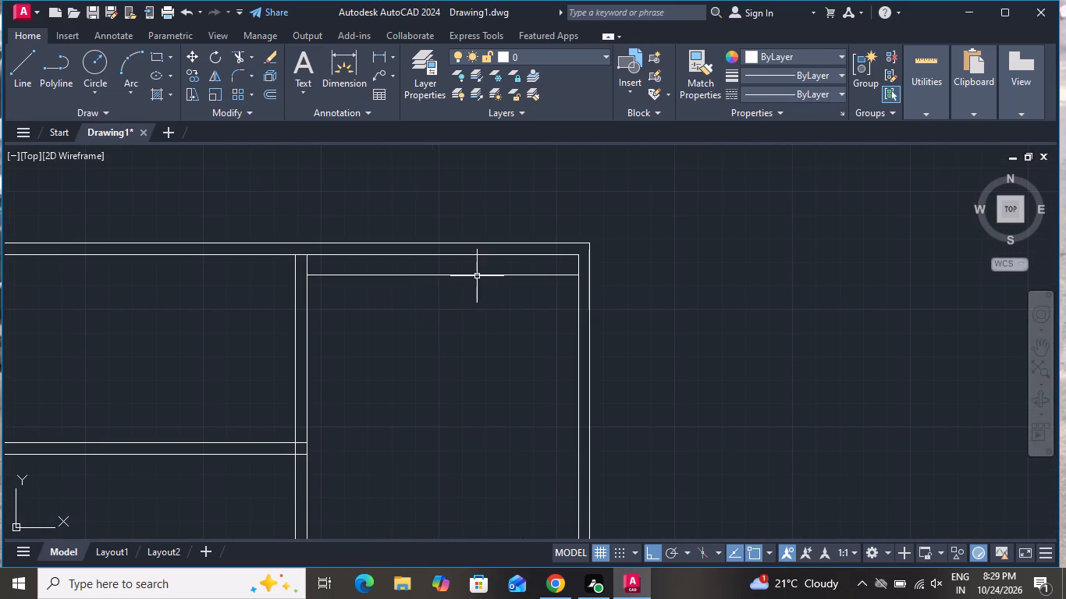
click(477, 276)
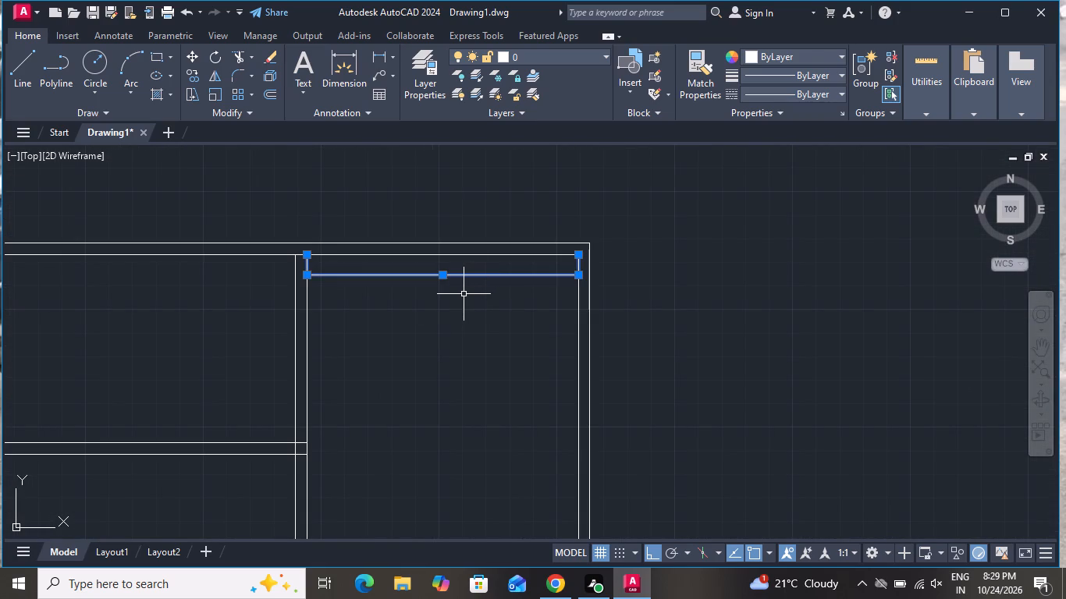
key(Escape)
Undo the dimensions, the trims and all the partition wall offsets, back to the double-line outer walls.
key(ctrl+z)
key(ctrl+z)
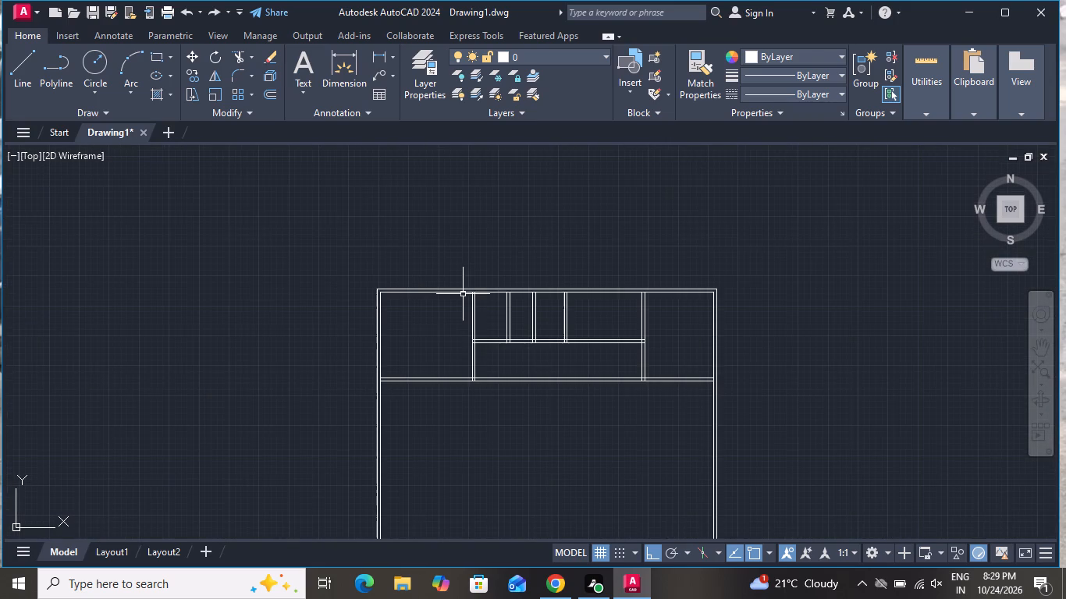
key(ctrl+z)
key(ctrl+z)
key(ctrl+z)
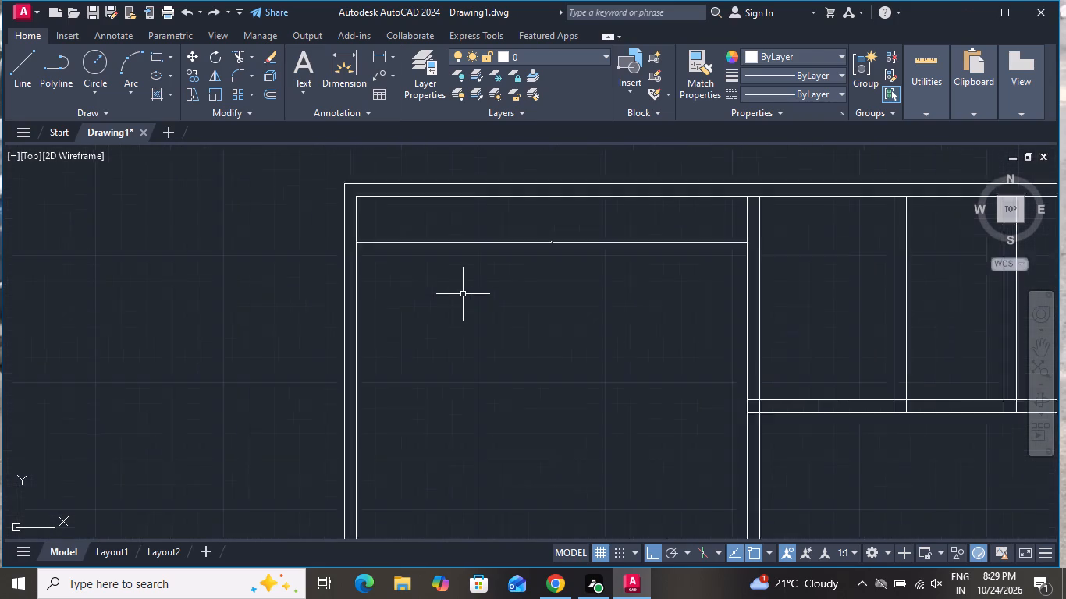
key(ctrl+z)
key(ctrl+z)
key(ctrl+z)
key(ctrl+z)
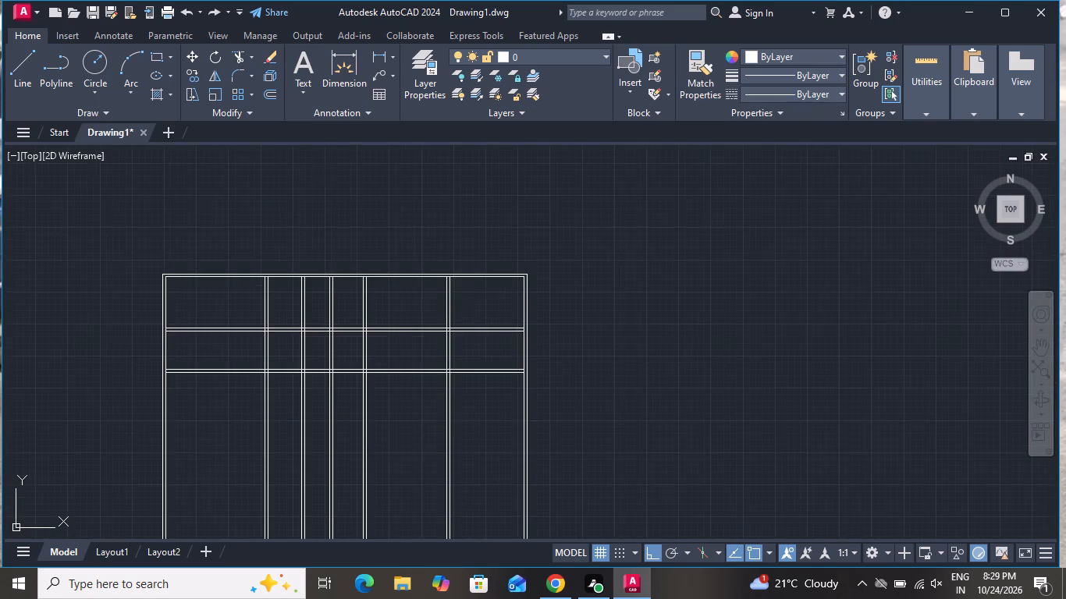
key(ctrl+z)
key(ctrl+z)
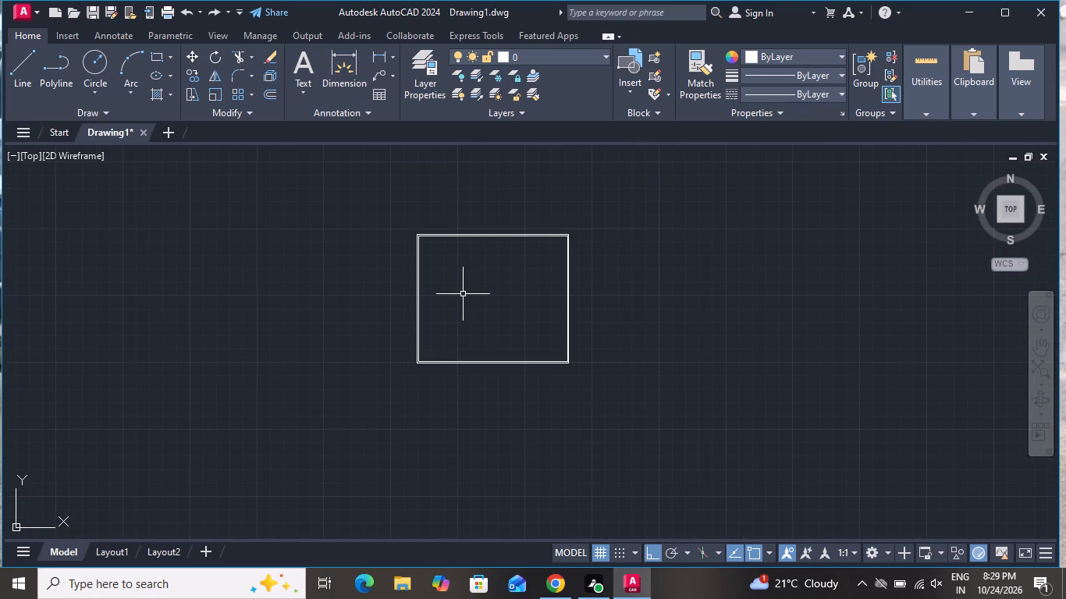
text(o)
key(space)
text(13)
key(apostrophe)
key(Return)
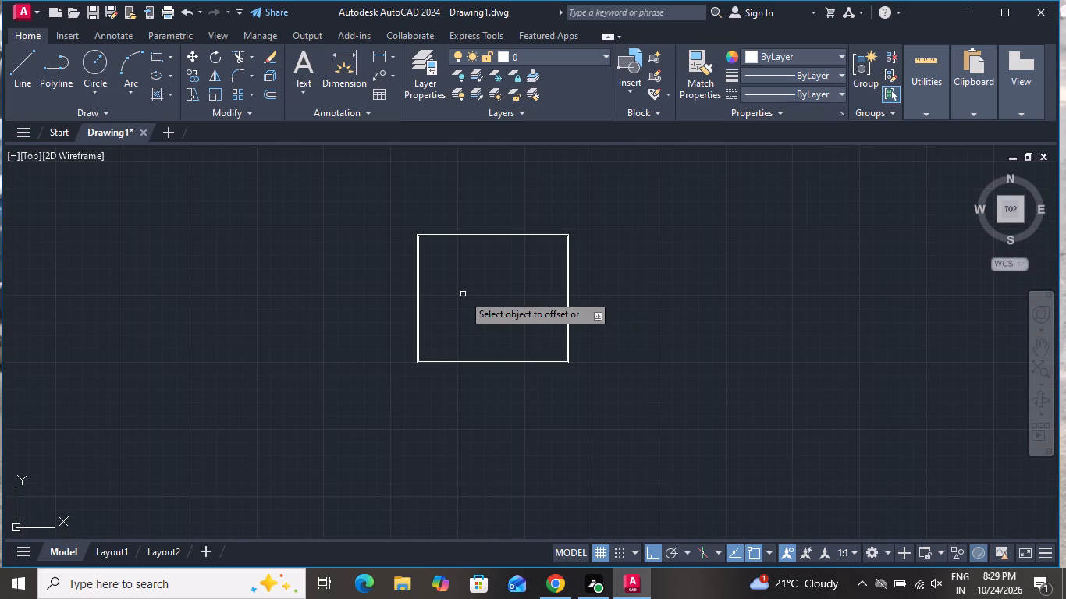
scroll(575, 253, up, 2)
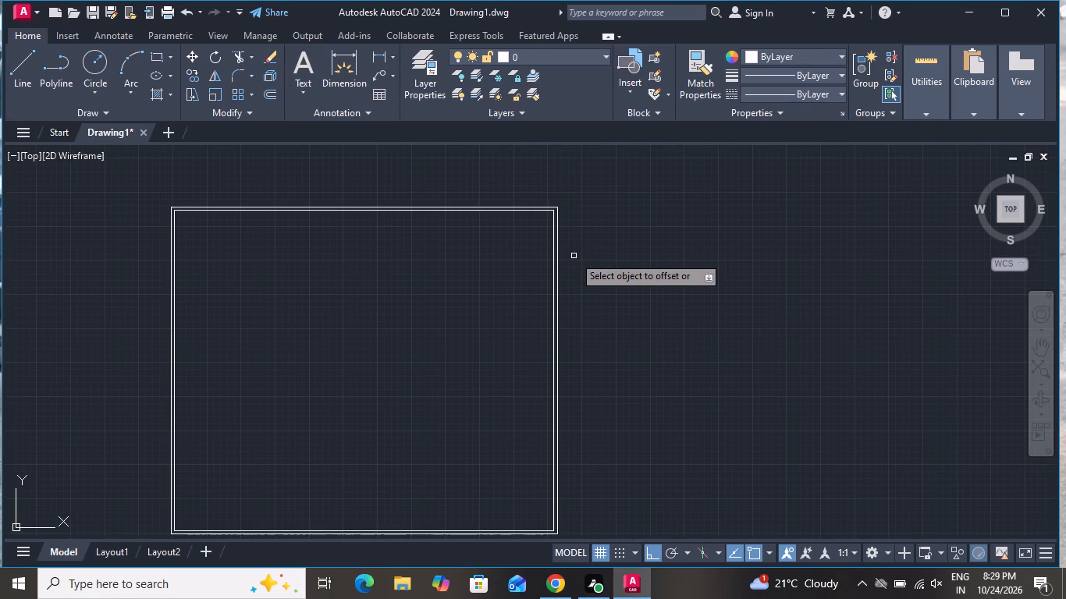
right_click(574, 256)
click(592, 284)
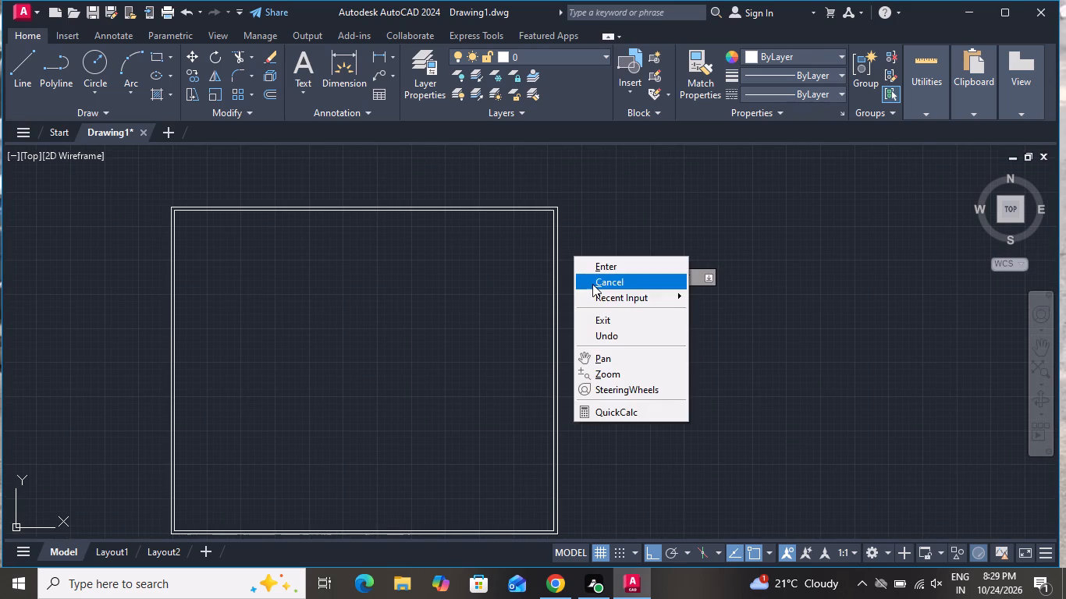
Offset the inner line of the plan's right outer wall 12' inward to start a vertical partition.
text(o)
key(space)
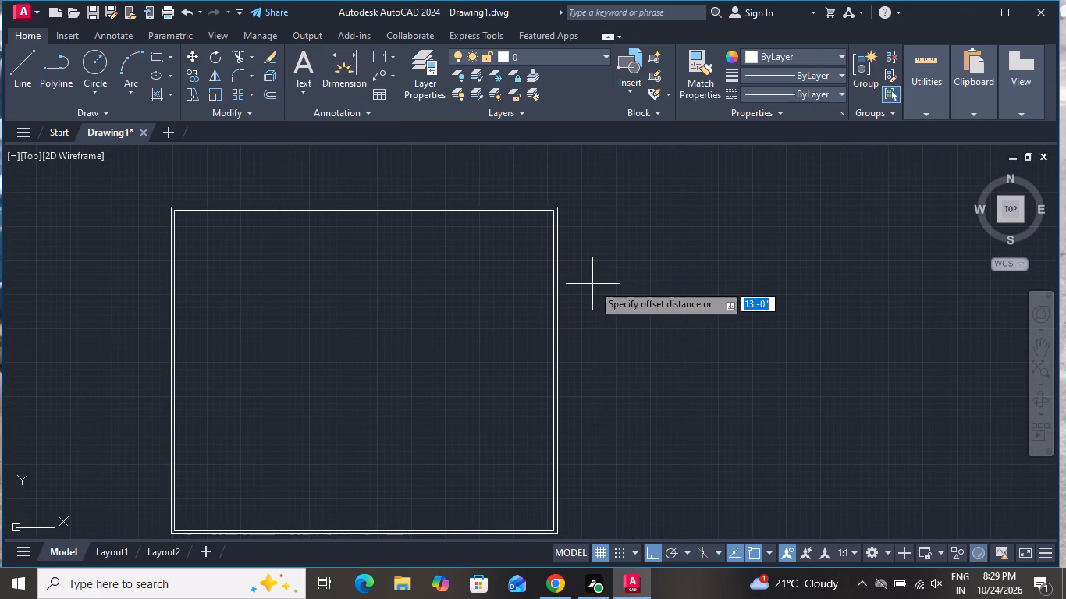
text(12)
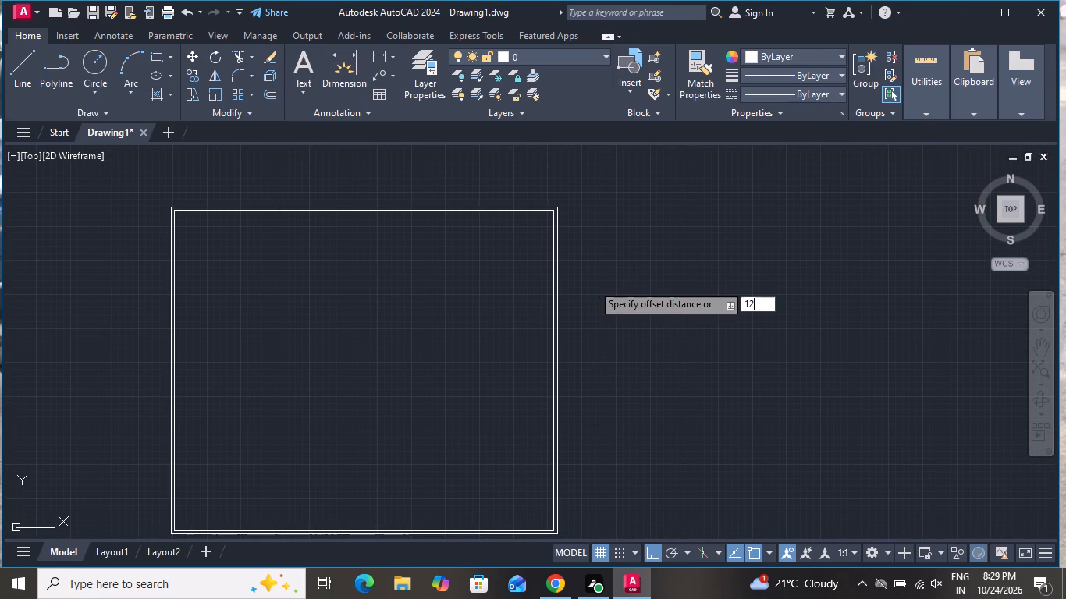
key(apostrophe)
key(Return)
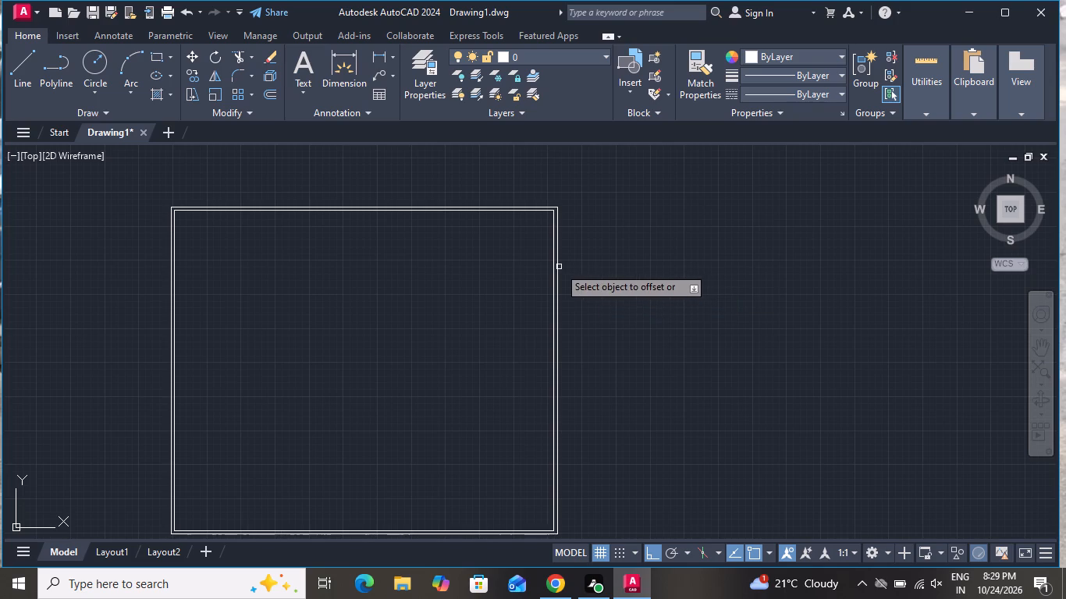
scroll(513, 272, up, 1)
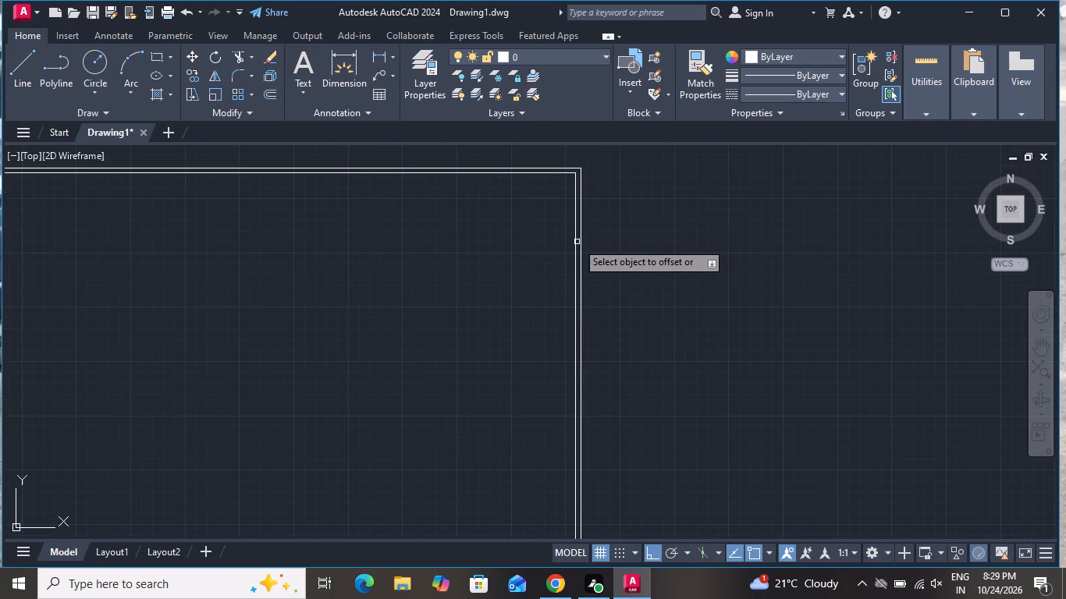
click(577, 242)
click(455, 320)
right_click(471, 319)
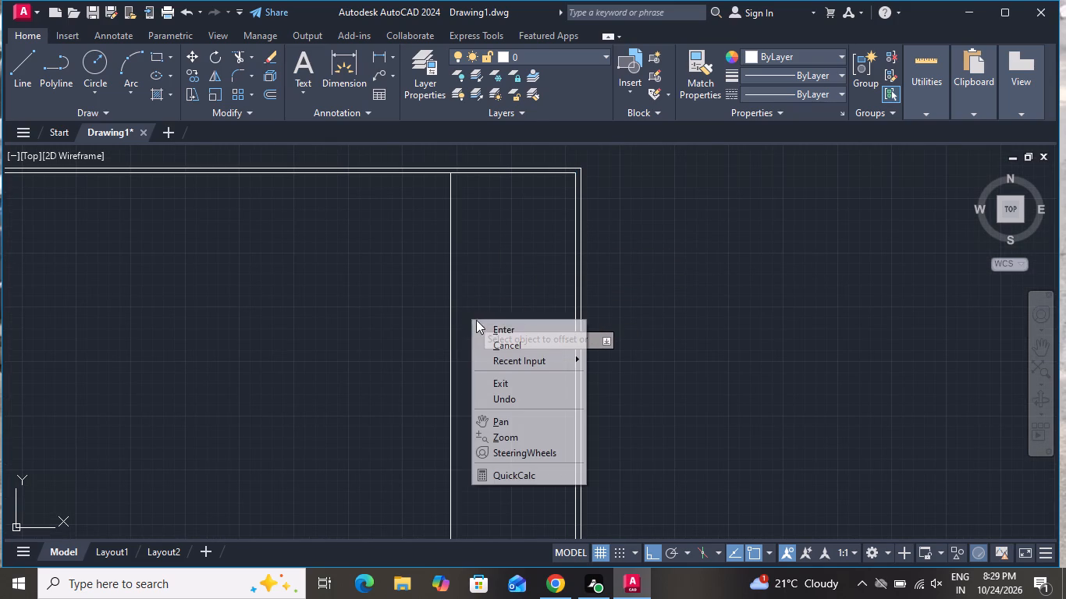
click(492, 333)
Offset the new vertical partition line 6" to its left to give the partition its wall thickness.
text(o)
key(space)
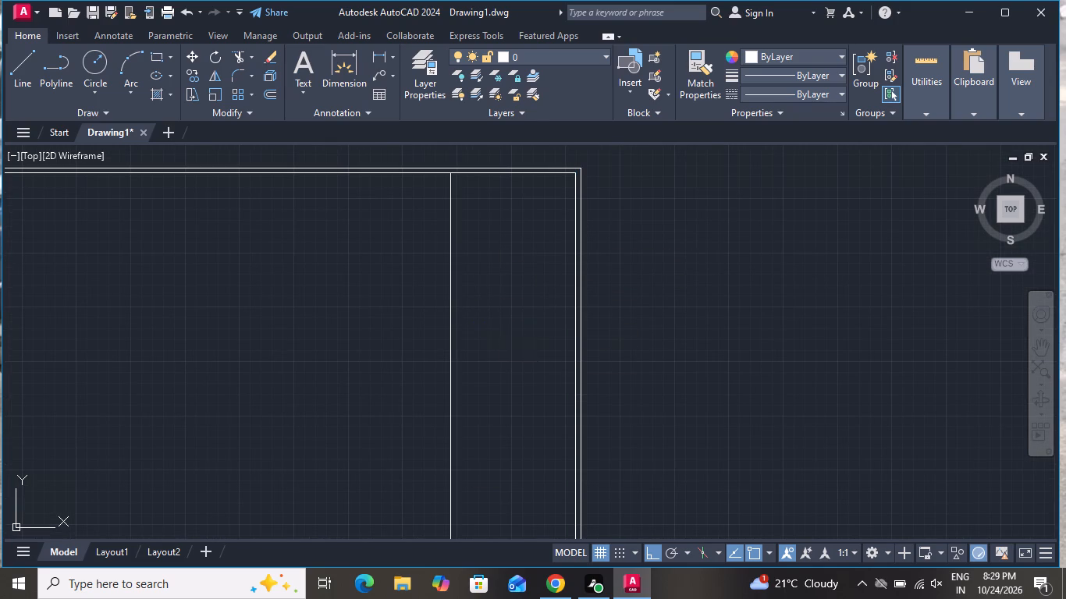
key(6)
key(shift+quotedbl)
key(Return)
click(451, 278)
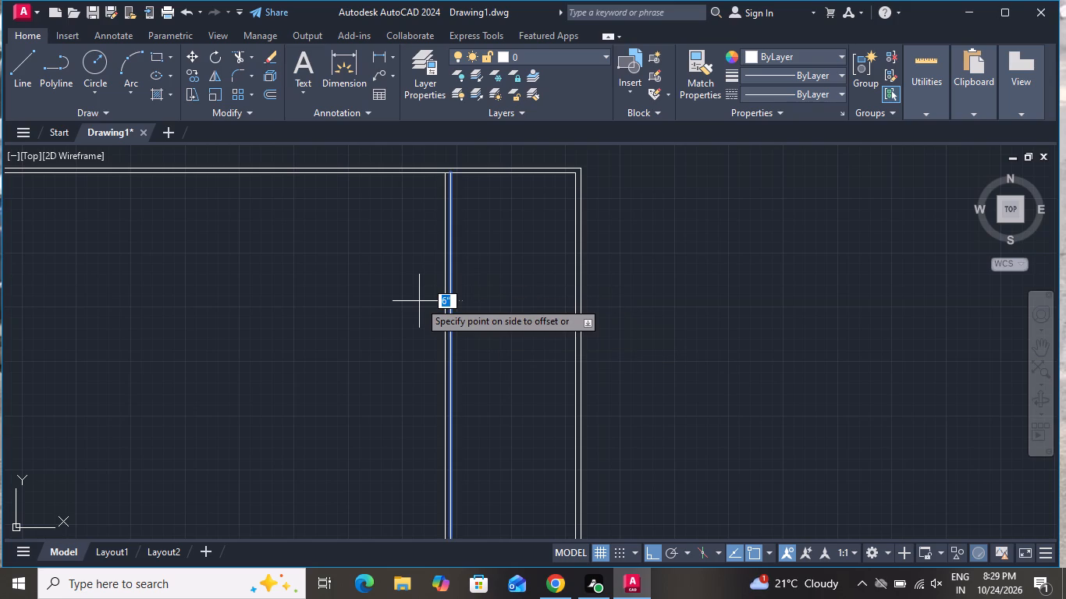
click(419, 301)
right_click(419, 301)
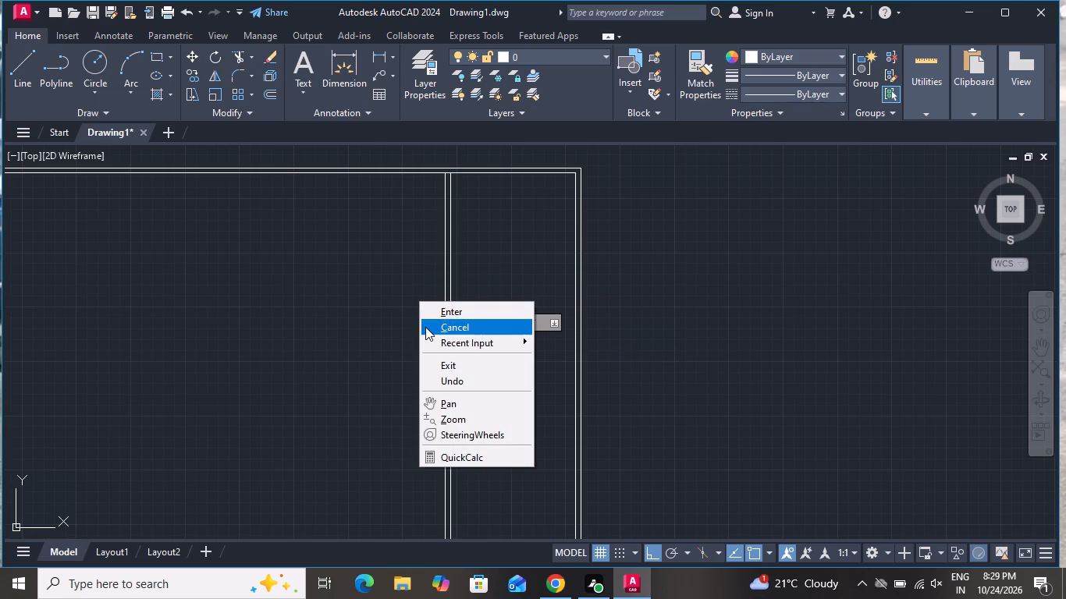
click(425, 327)
Offset the left line of the vertical partition 13' to the left to start a second partition.
text(o)
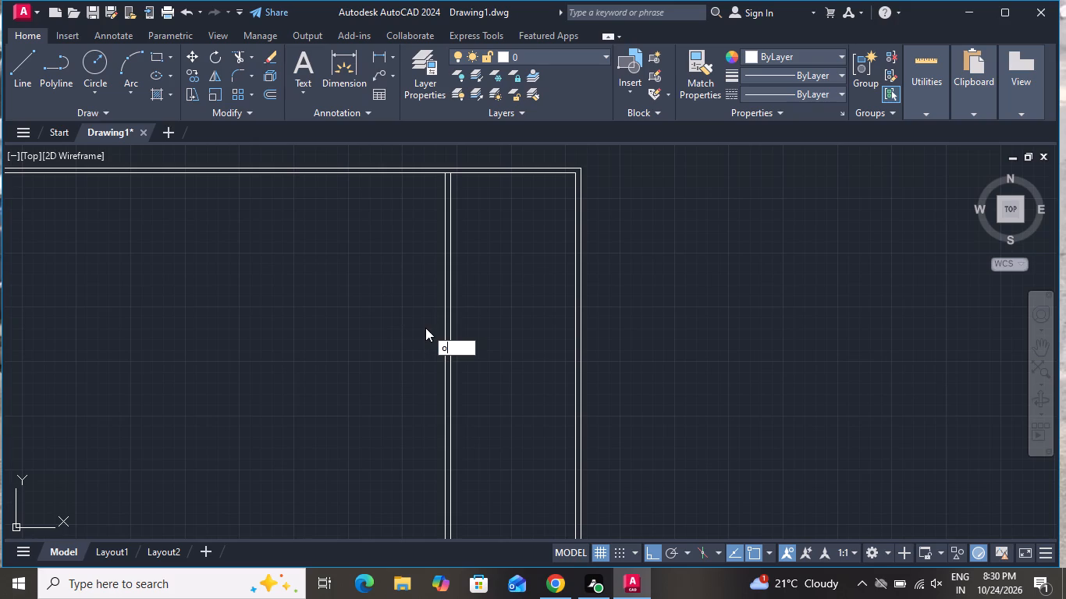
key(space)
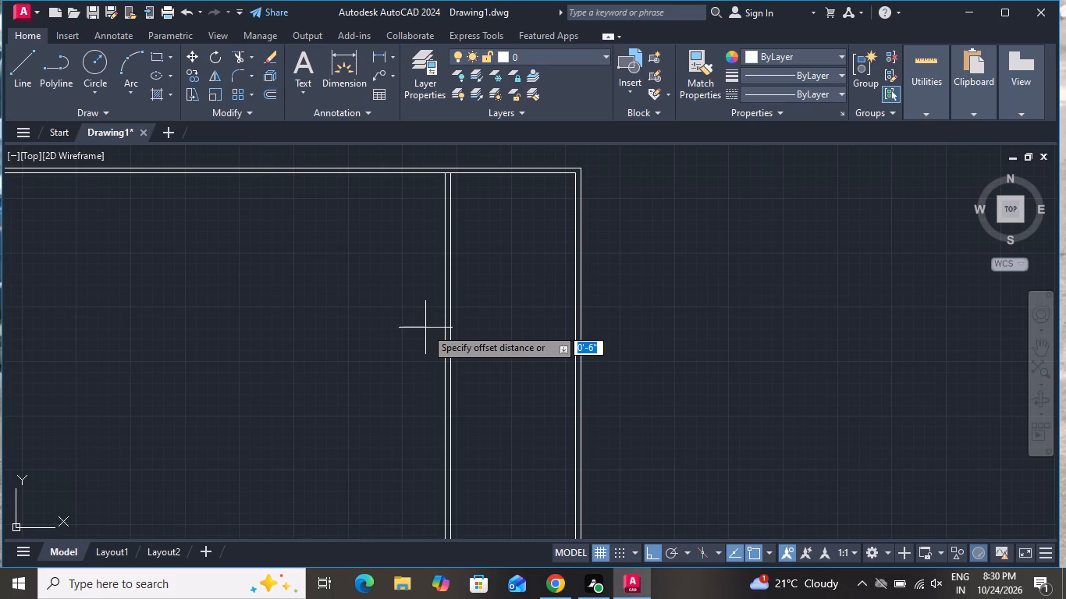
text(13)
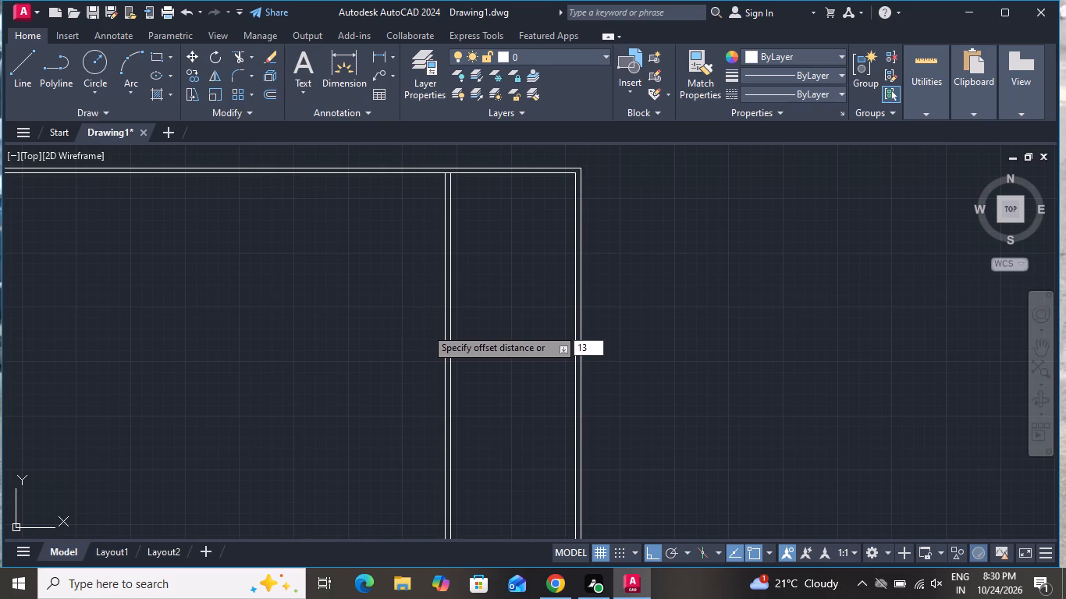
key(apostrophe)
key(Return)
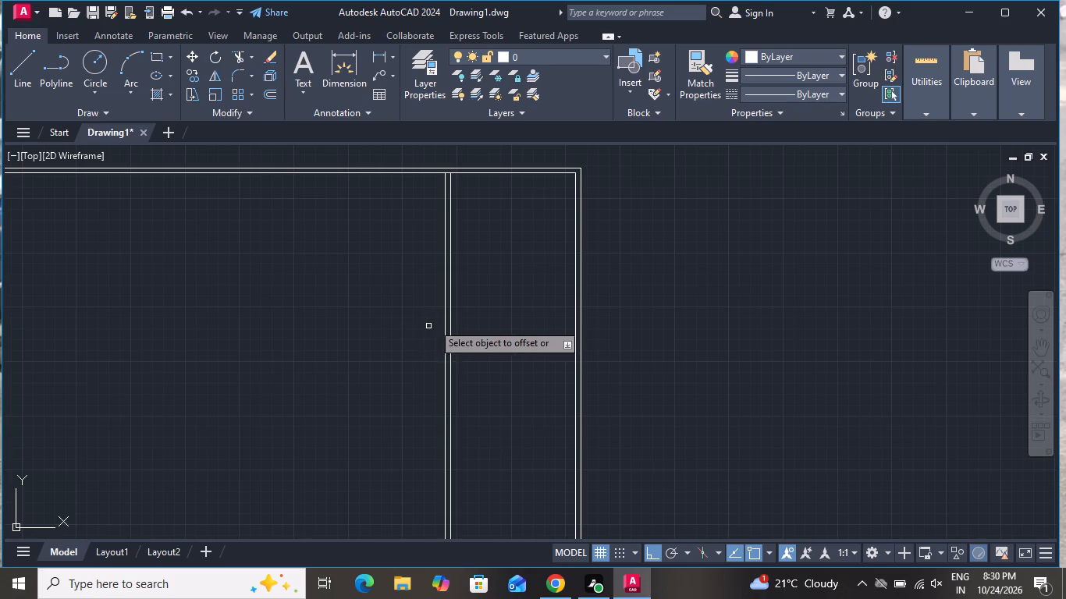
click(445, 307)
click(301, 326)
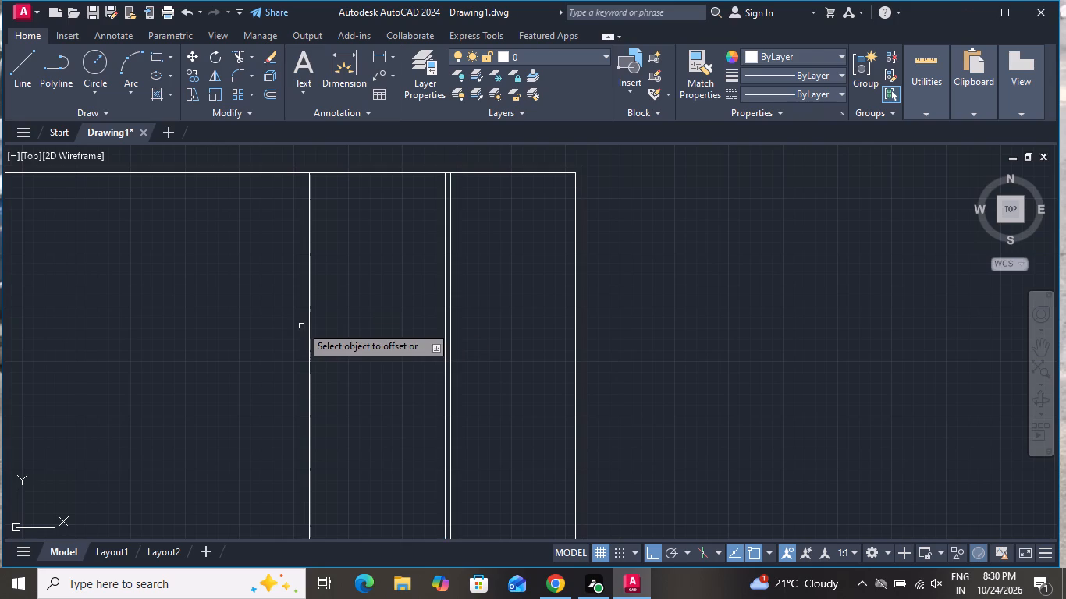
right_click(301, 326)
click(328, 342)
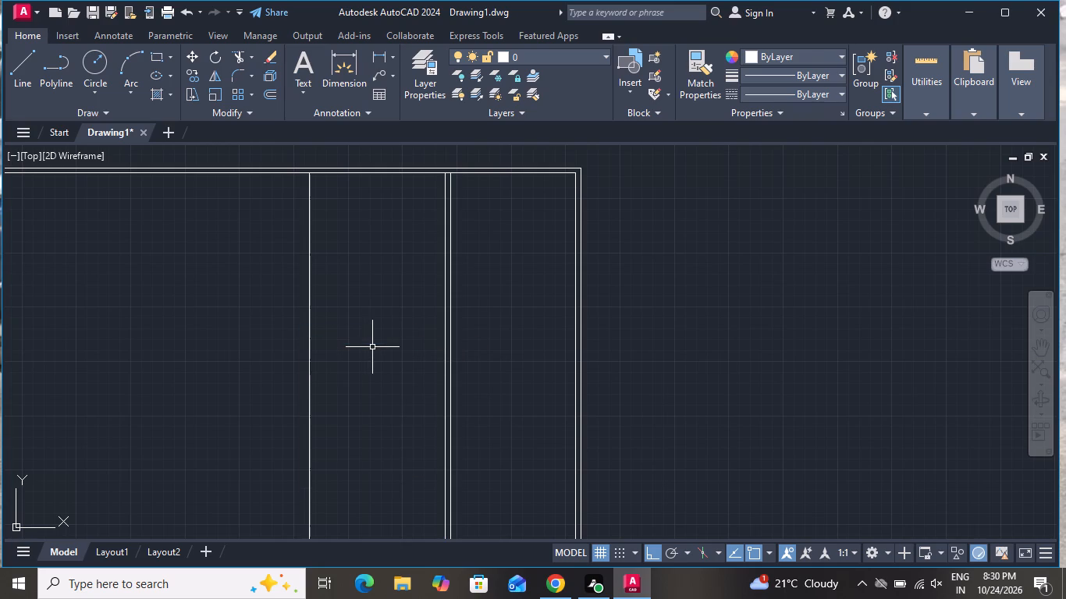
Offset the second vertical partition's line 6" to its left to form the double-line wall.
text(o)
key(space)
key(6)
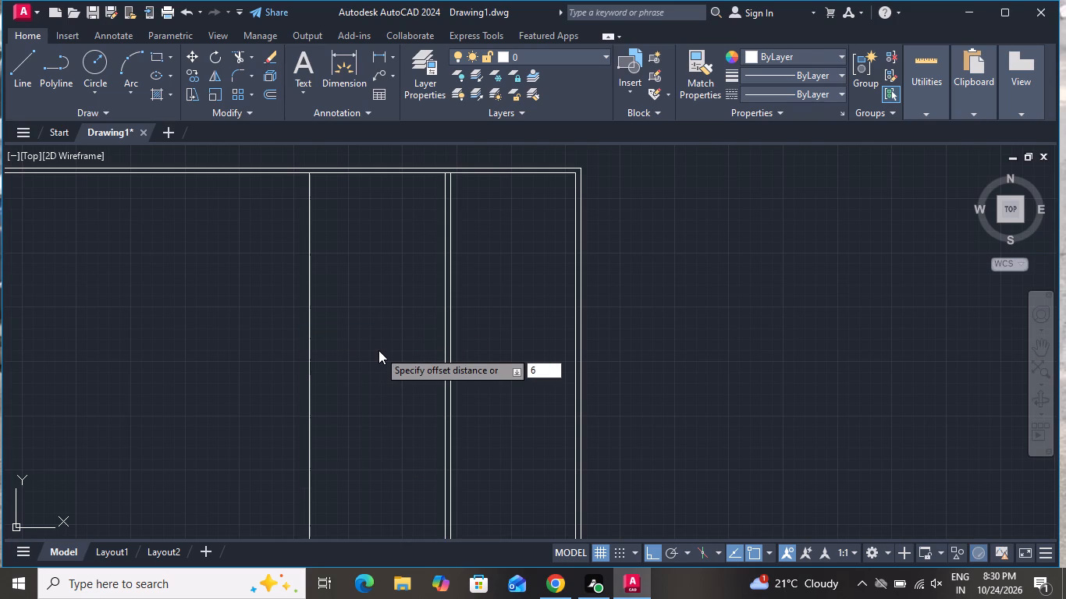
key(shift+quotedbl)
key(Return)
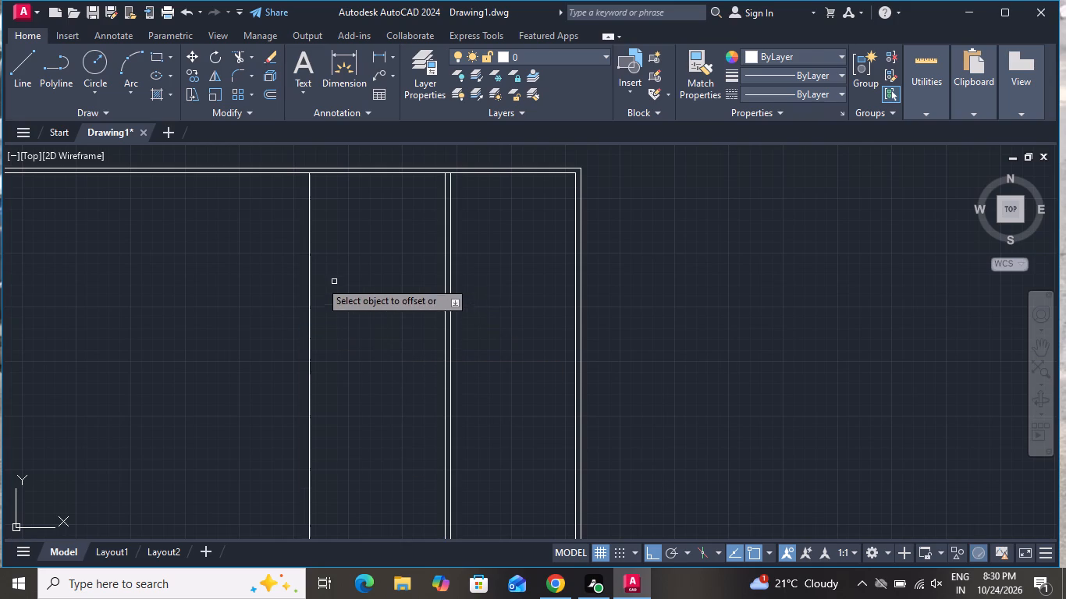
click(308, 276)
click(249, 295)
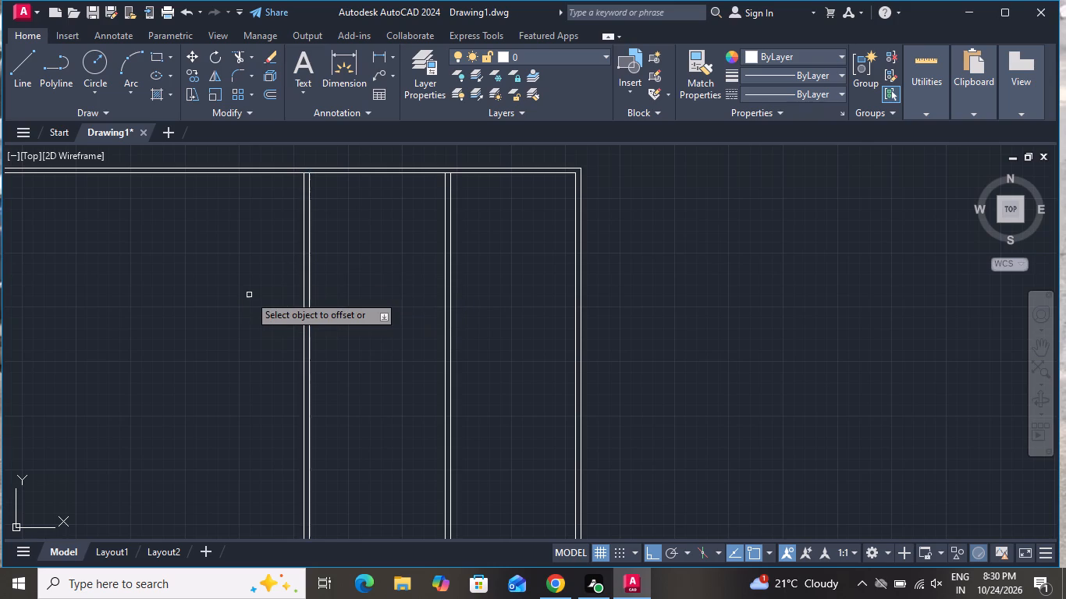
right_click(249, 296)
click(261, 322)
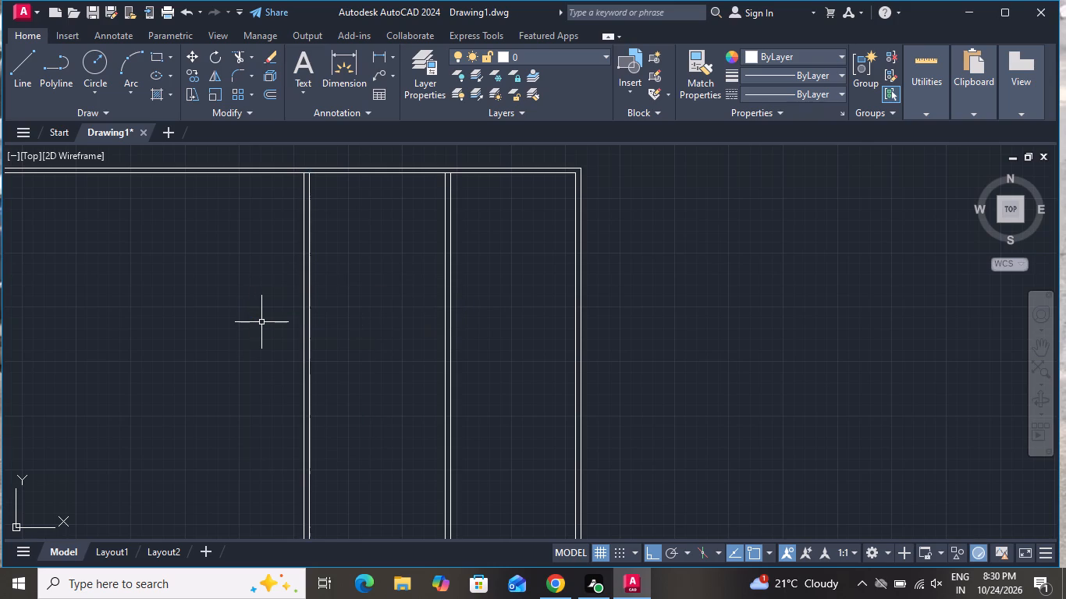
Offset the inner line of the plan's top outer wall 15' downward to start a horizontal partition.
text(o)
key(space)
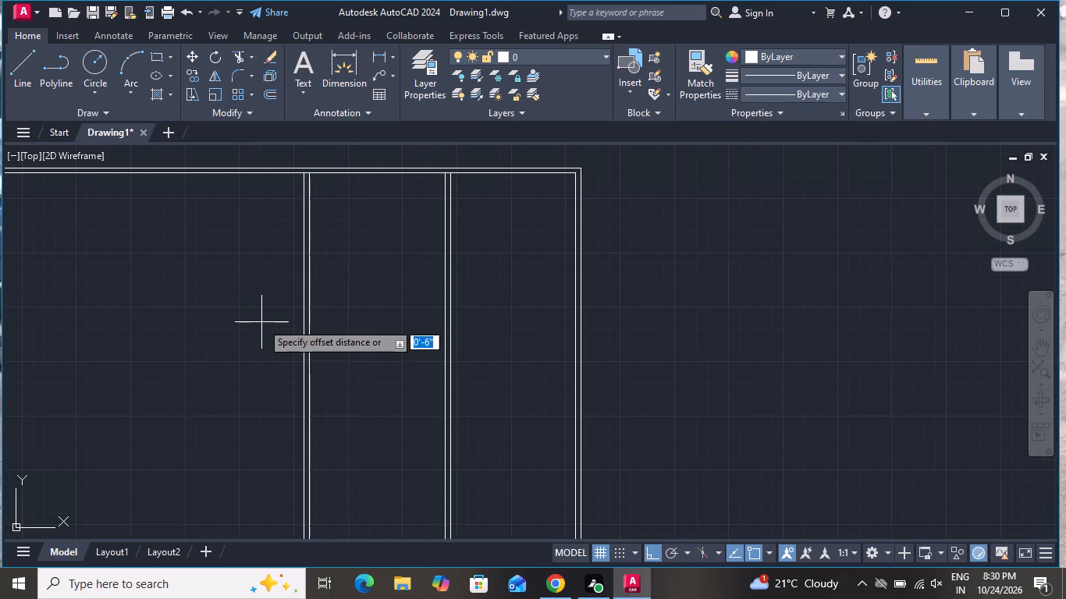
key(1)
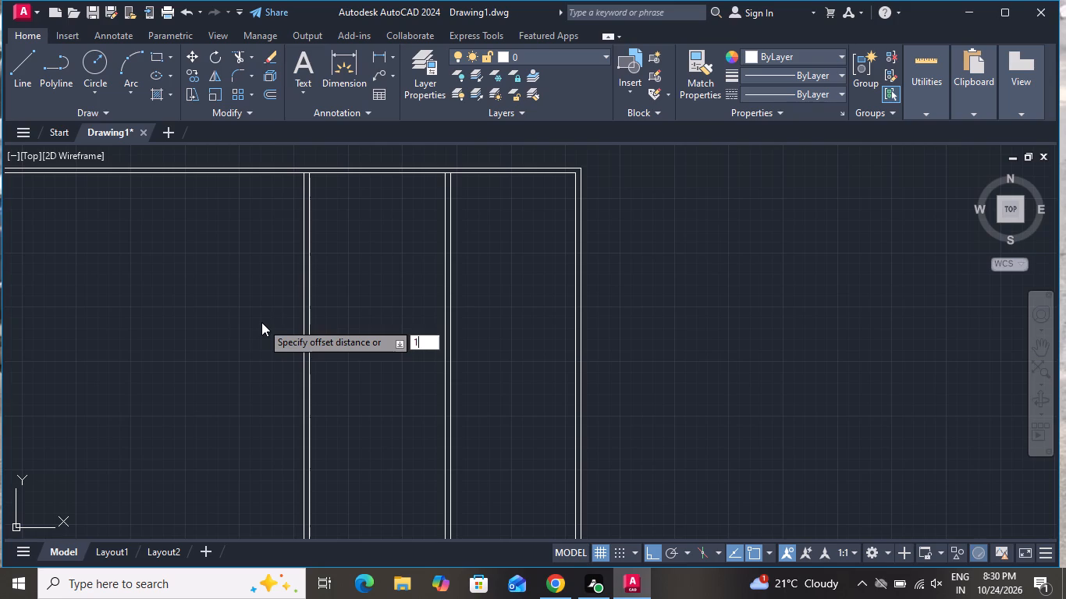
key(5)
key(apostrophe)
key(Return)
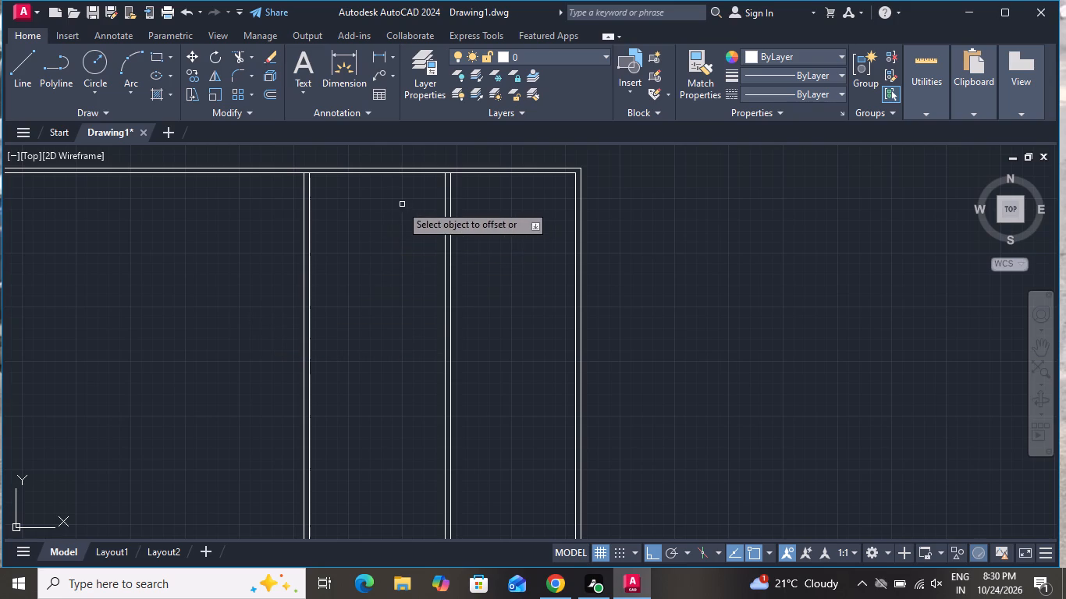
click(402, 175)
click(411, 310)
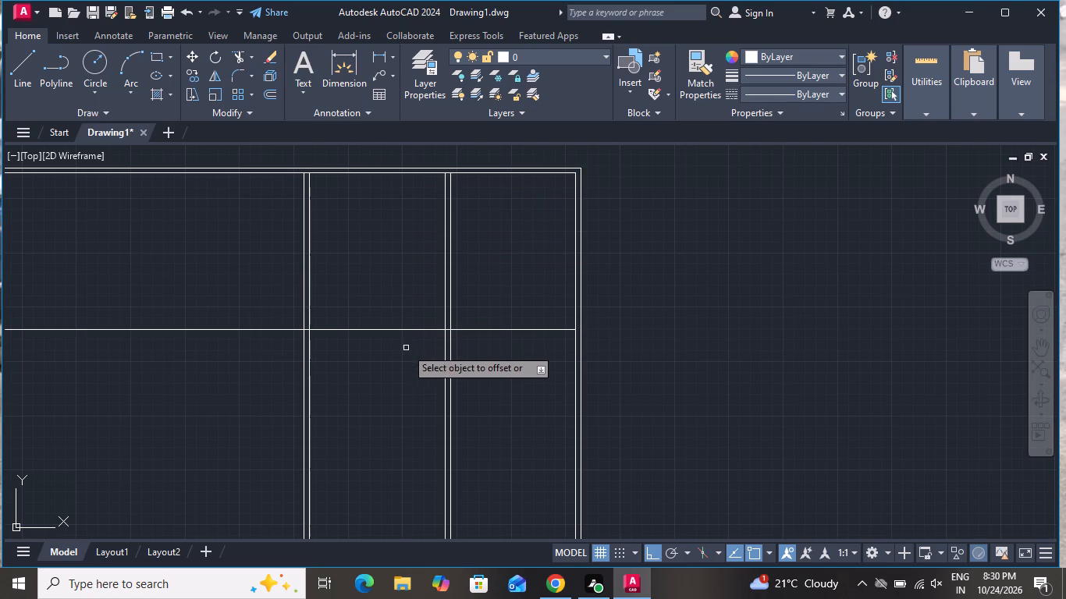
right_click(407, 348)
click(460, 371)
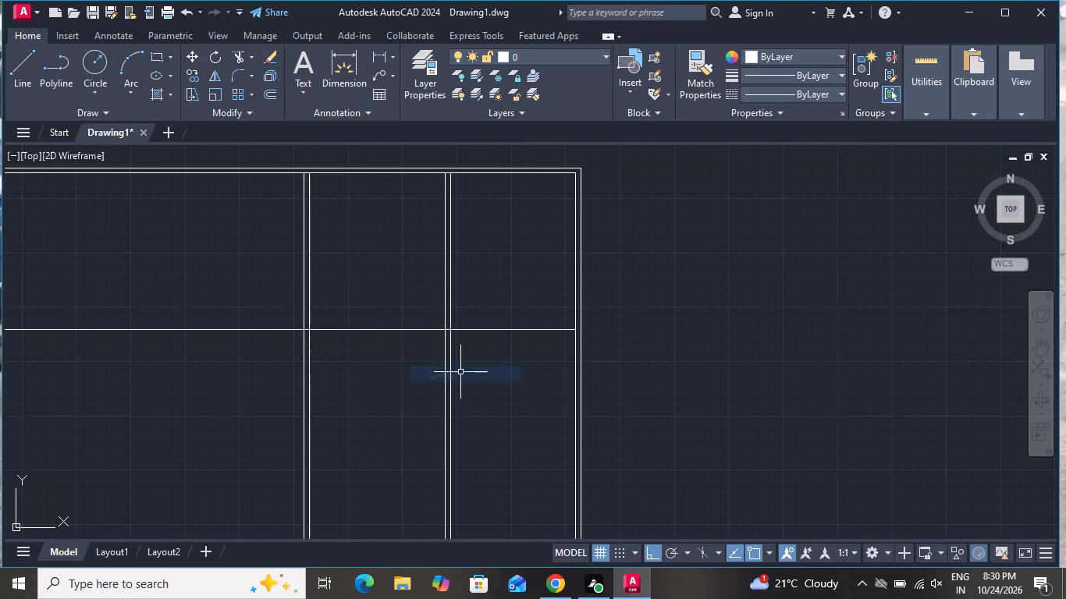
Offset the horizontal partition line 6" downward to give it its wall thickness.
text(o 6)
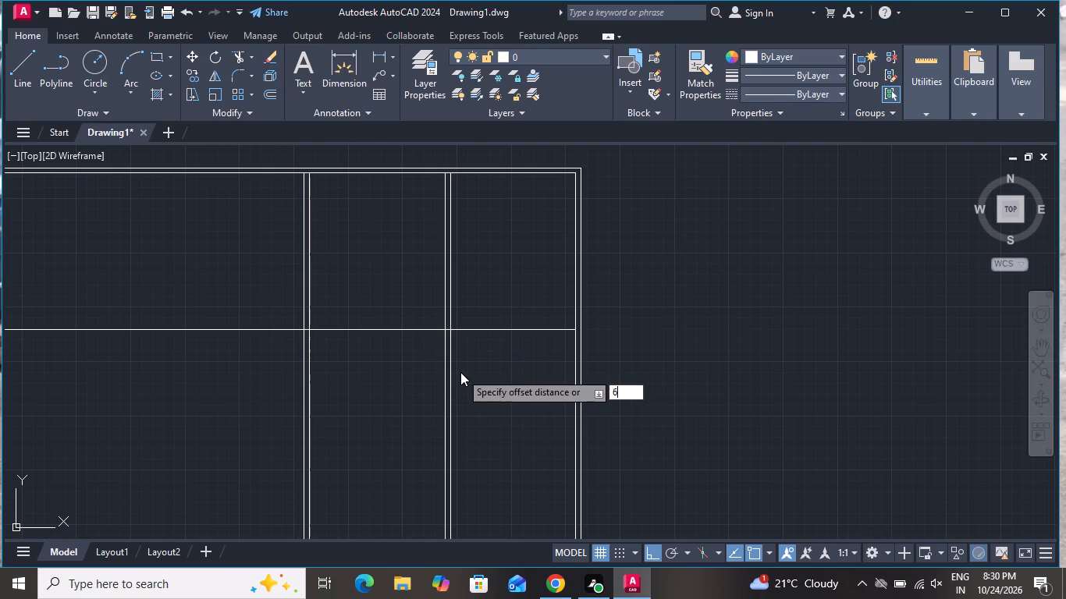
key(shift+quotedbl)
key(Return)
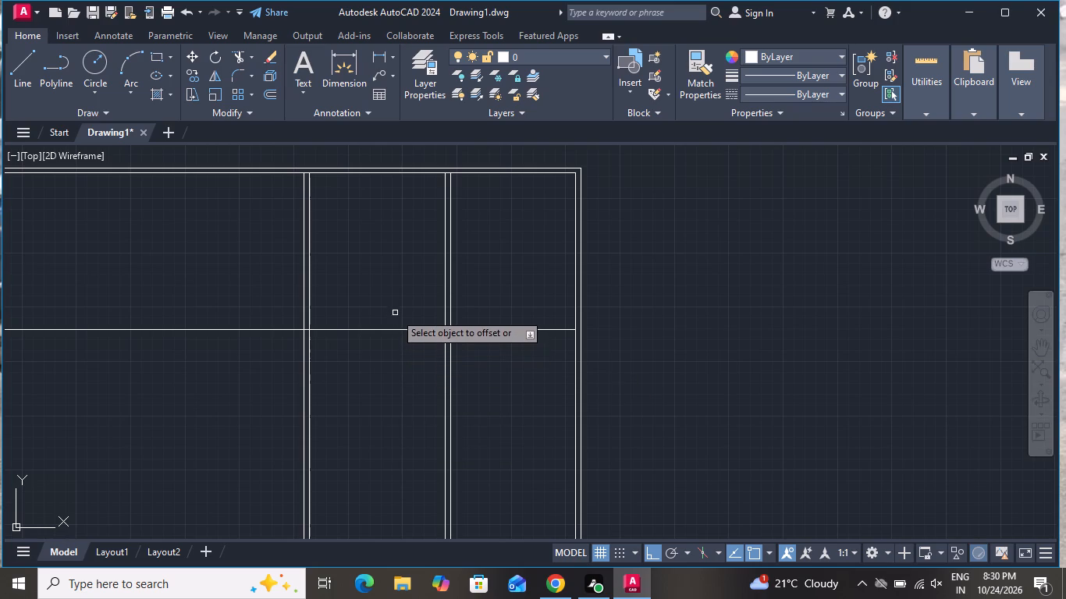
click(391, 328)
click(387, 396)
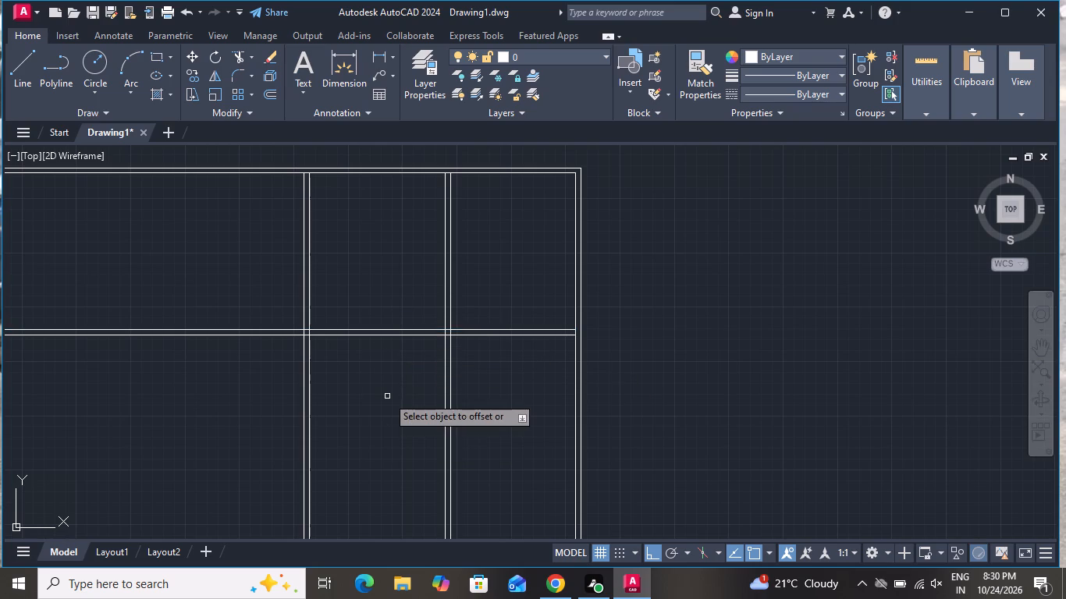
right_click(387, 396)
click(438, 424)
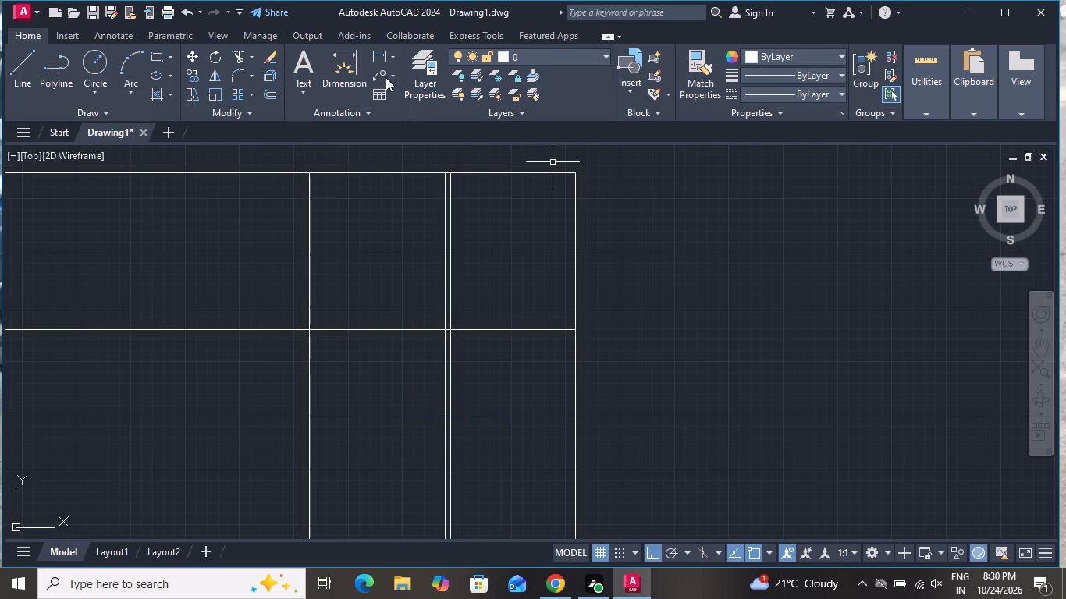
Add a linear dimension across the inside width of the room between the two vertical partitions, just below the top wall, and read it.
click(382, 59)
scroll(442, 180, up, 3)
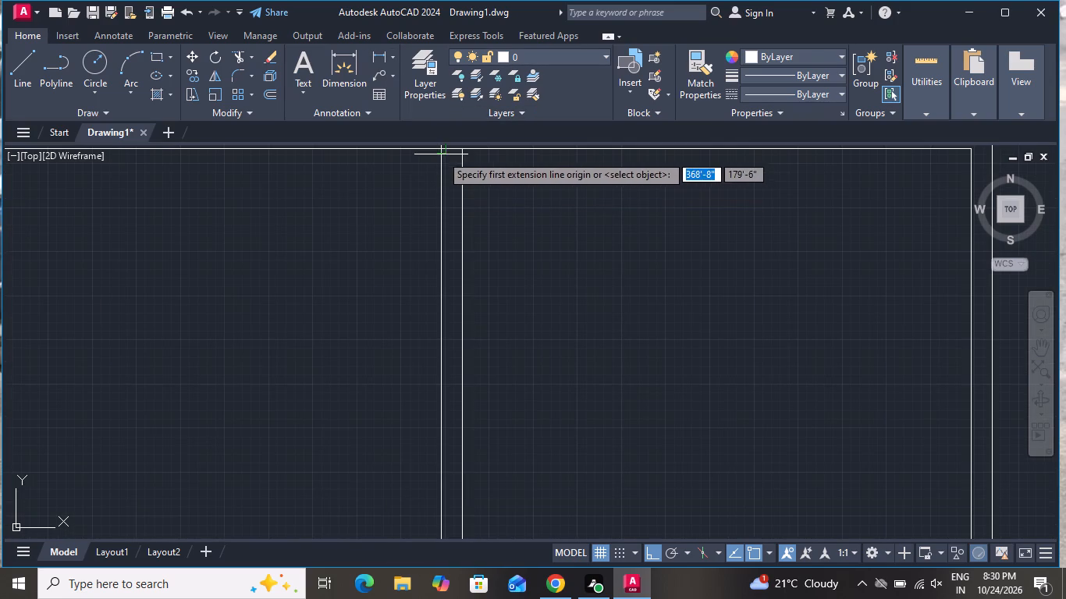
click(437, 149)
scroll(443, 289, down, 3)
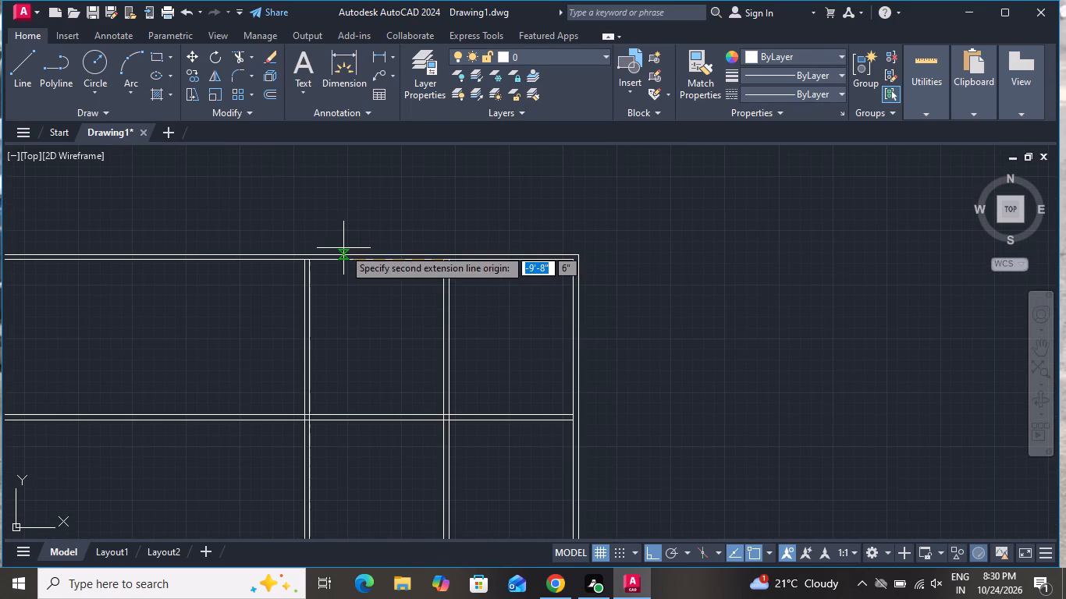
scroll(335, 243, up, 3)
click(219, 307)
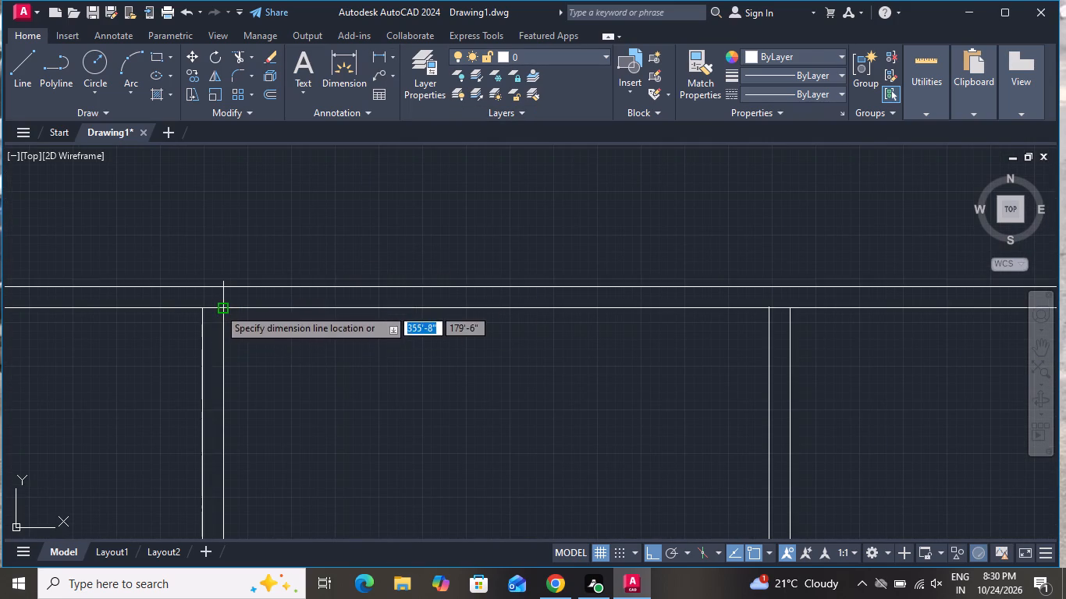
click(292, 357)
scroll(488, 346, up, 4)
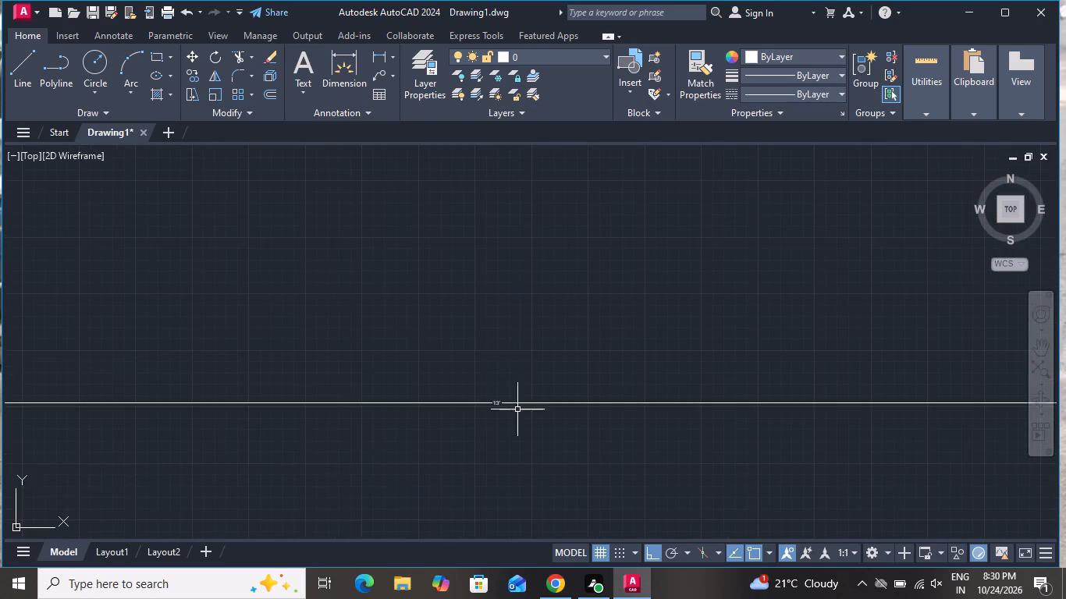
scroll(515, 415, up, 3)
scroll(515, 415, down, 7)
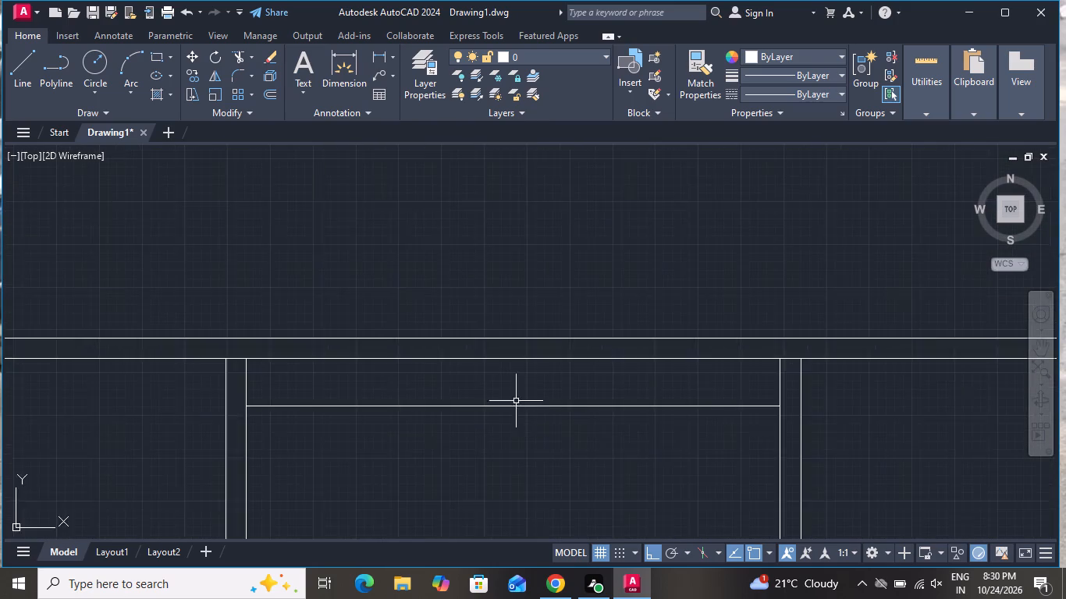
Delete the linear dimension across the room between the two vertical partitions, just below the top wall.
scroll(516, 401, down, 2)
click(525, 393)
click(516, 426)
key(Delete)
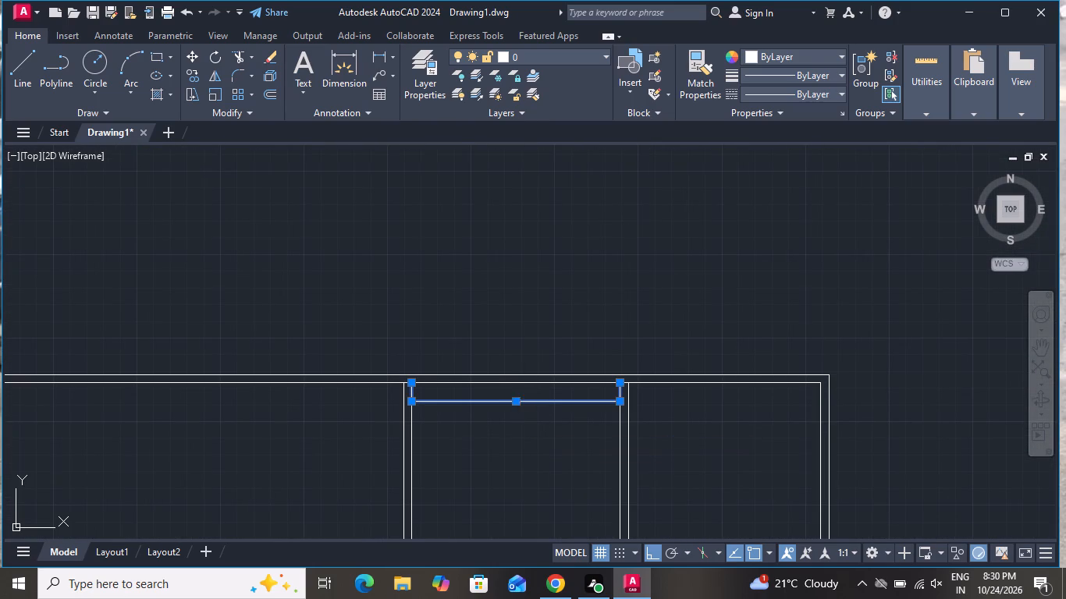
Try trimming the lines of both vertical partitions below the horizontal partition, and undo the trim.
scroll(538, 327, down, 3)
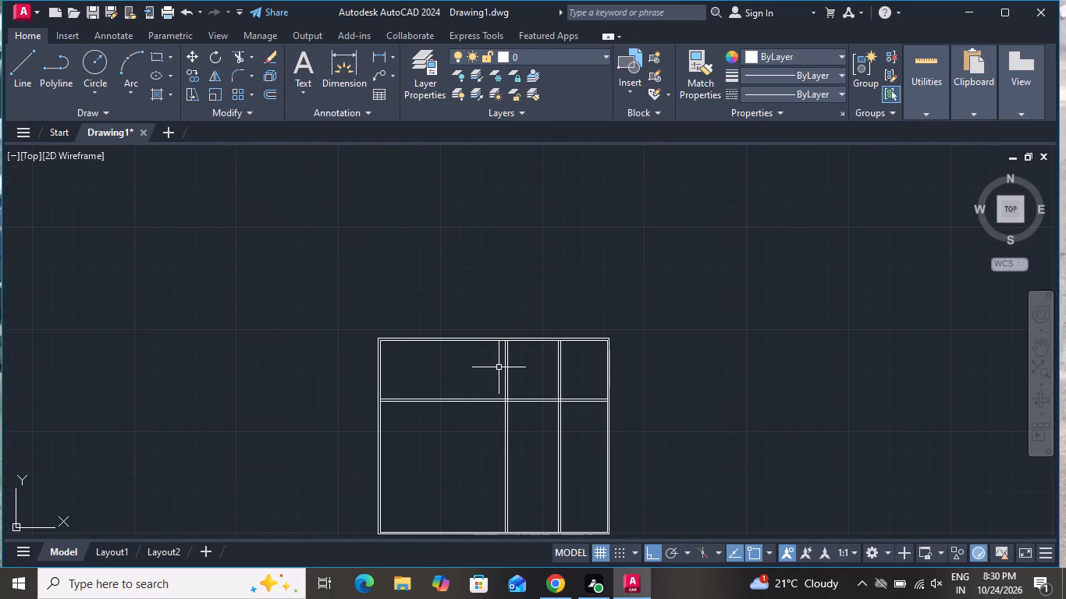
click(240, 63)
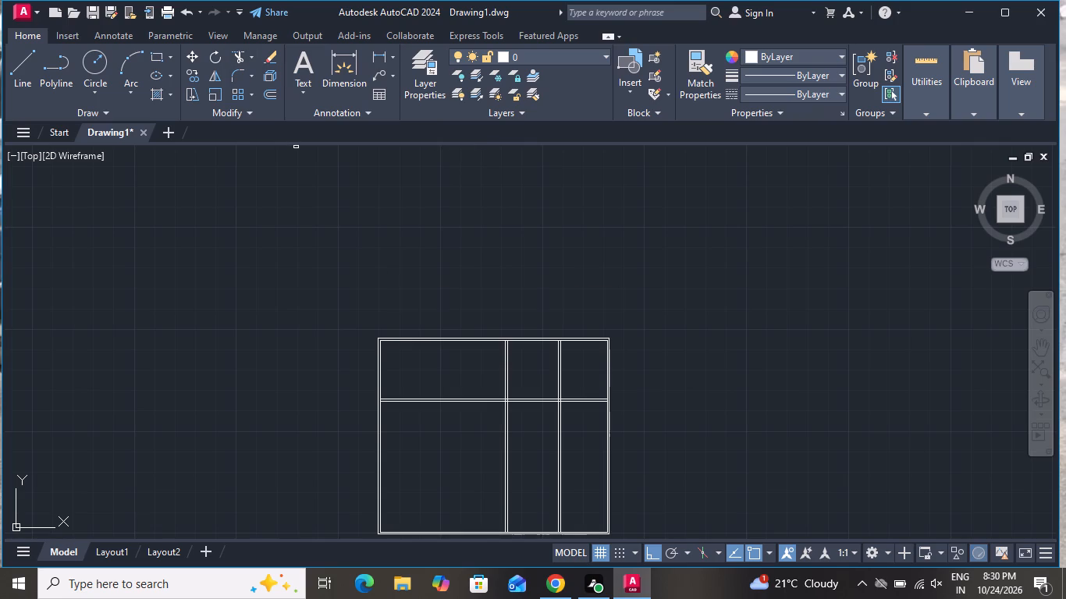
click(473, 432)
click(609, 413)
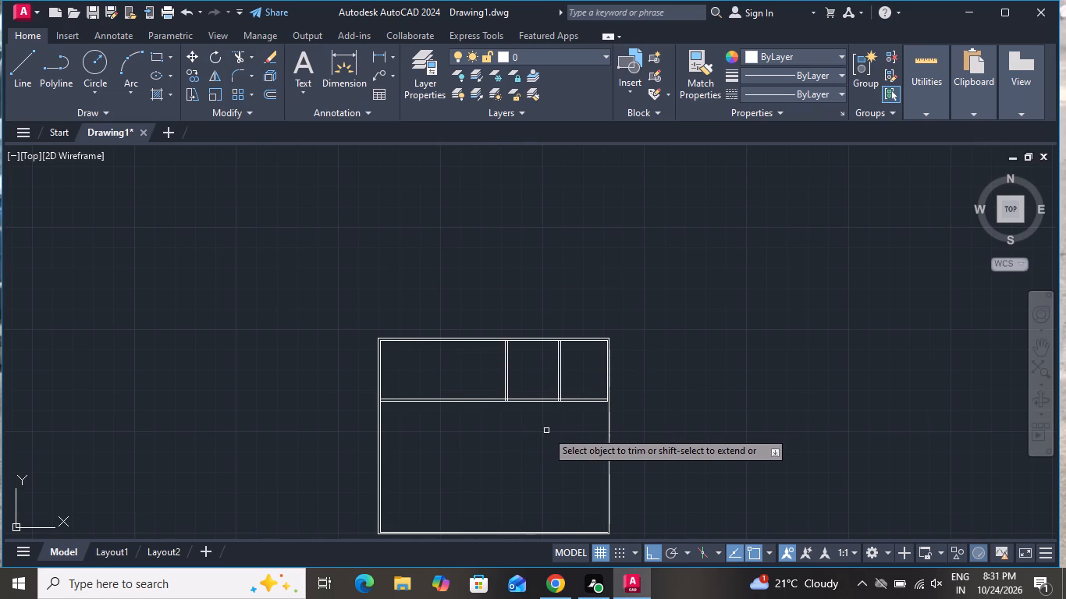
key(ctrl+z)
Trim away the lines of both vertical partitions below the horizontal partition.
ctrl+click(350, 289)
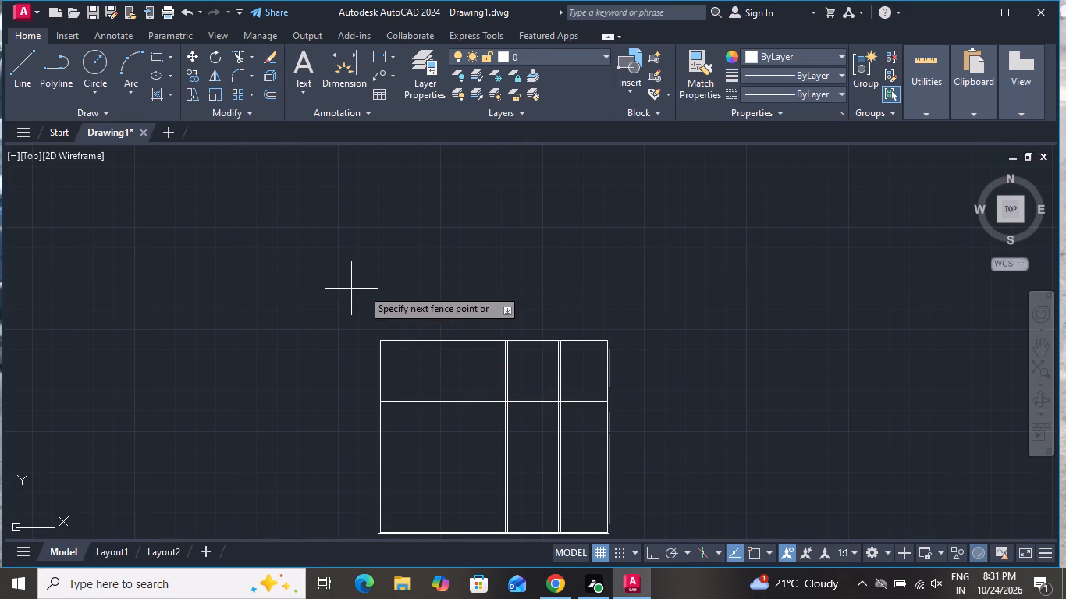
click(236, 157)
click(570, 454)
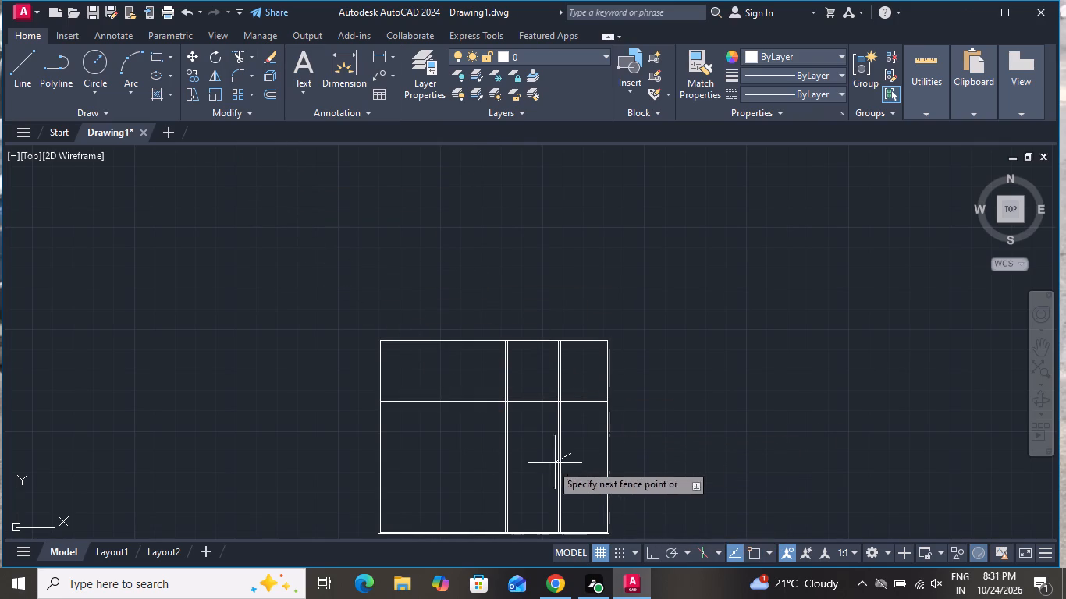
click(469, 467)
right_click(469, 467)
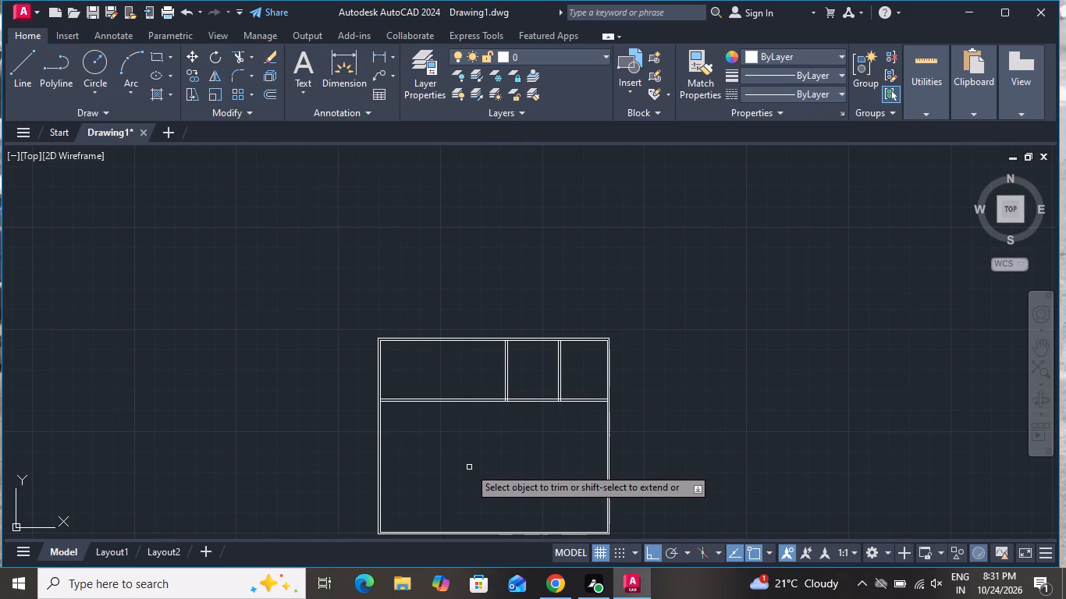
click(547, 273)
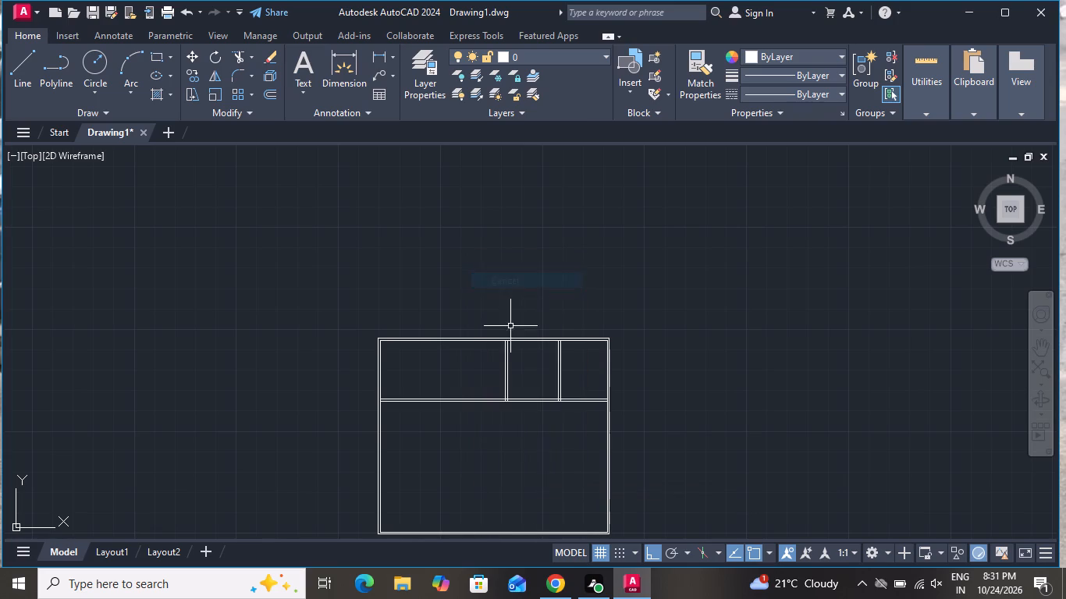
Offset the left line of the leftmost vertical partition 5' to its left to start another vertical partition.
scroll(509, 328, up, 2)
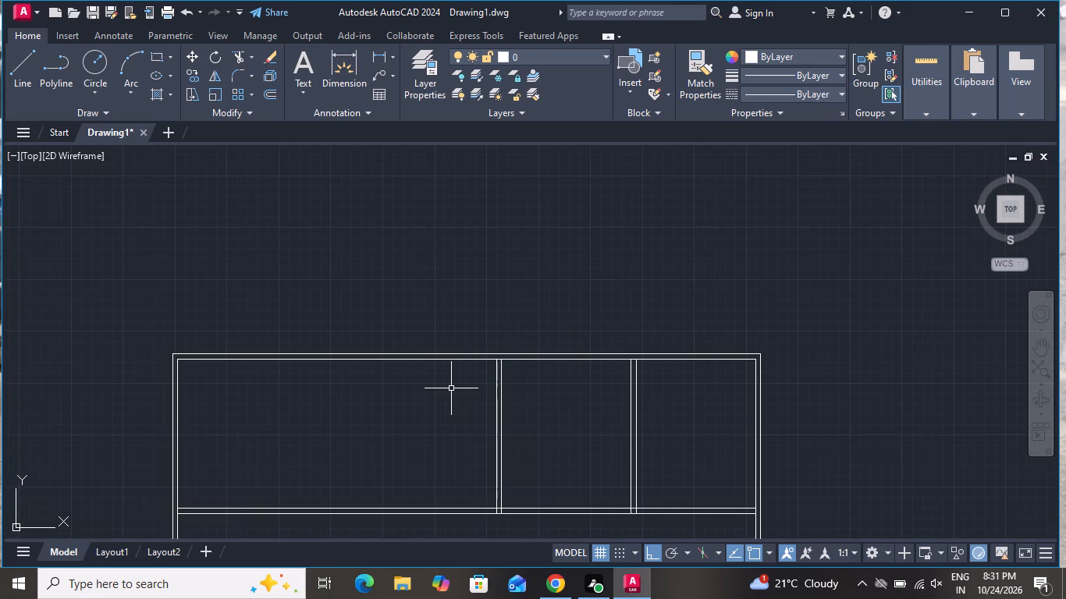
text(o)
key(space)
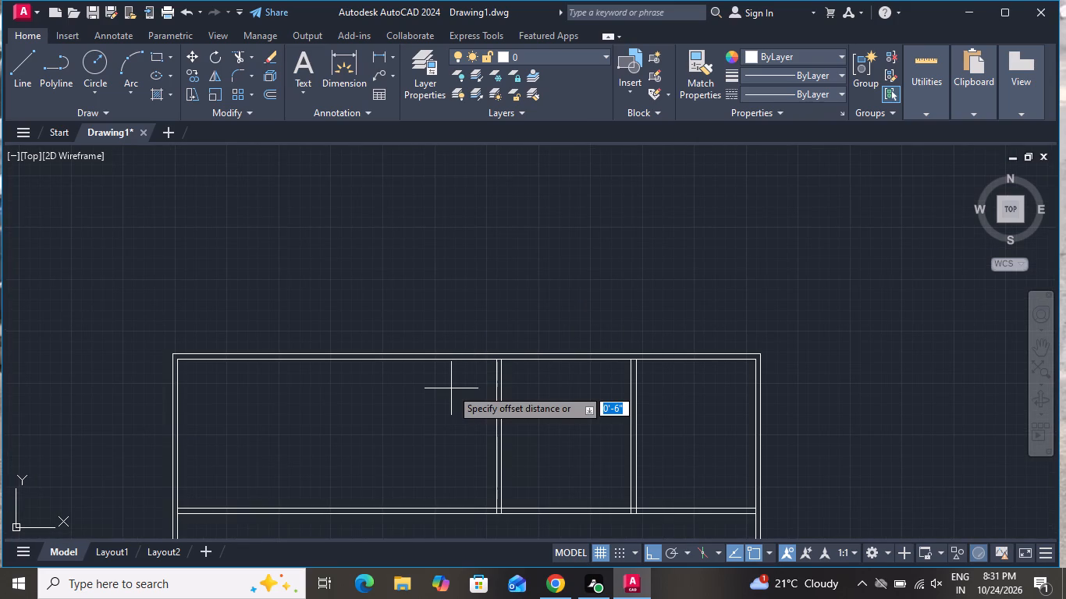
text(5')
key(Return)
scroll(495, 426, up, 1)
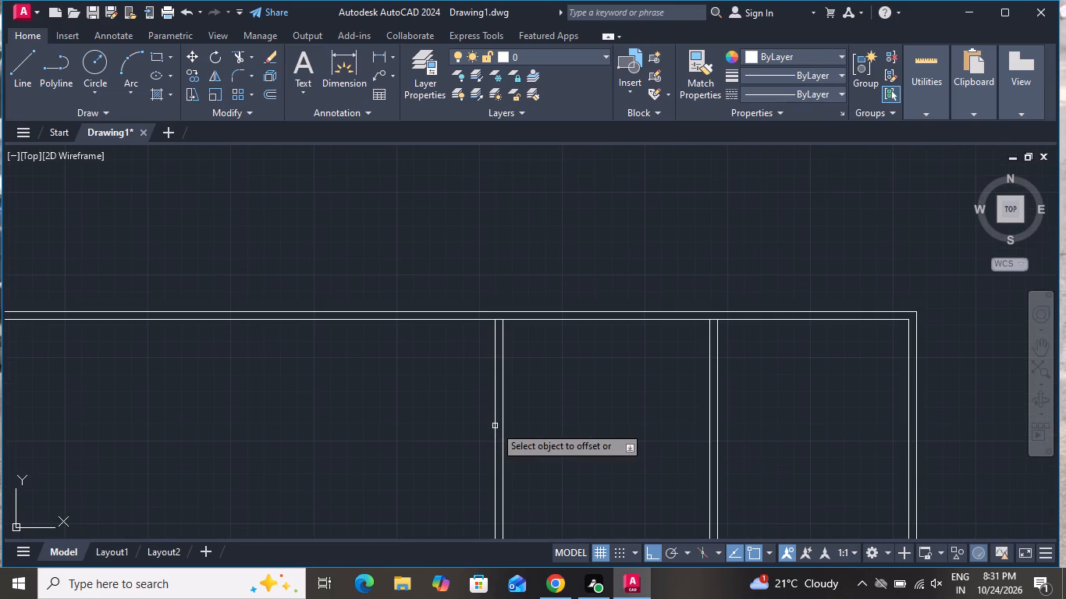
click(495, 426)
click(410, 459)
right_click(410, 460)
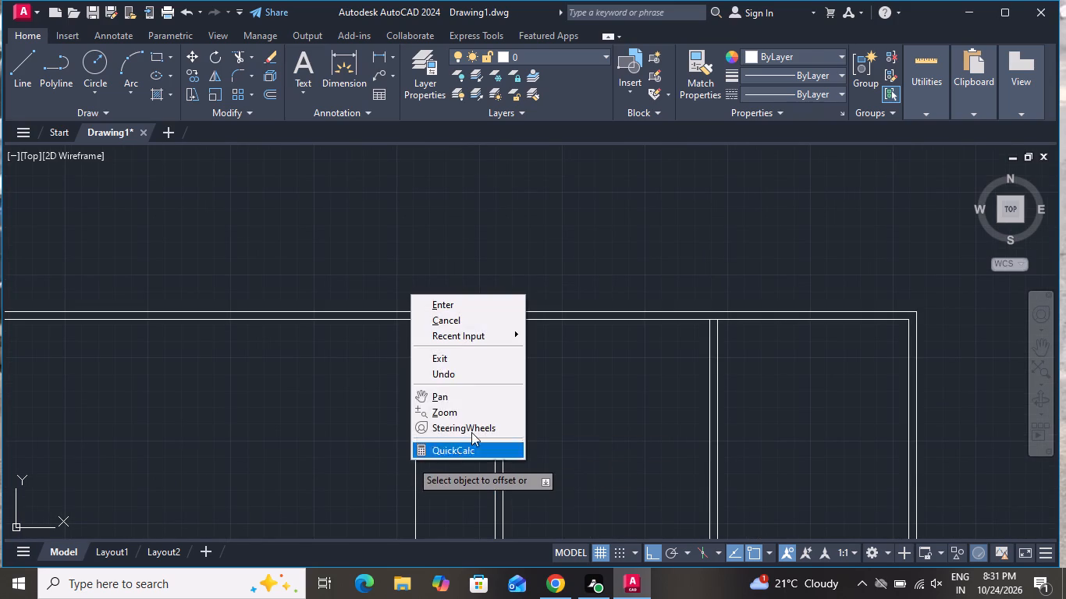
click(478, 326)
Offset the new vertical partition line 6" to its left to give it its wall thickness.
text(o 6)
key(shift+quotedbl)
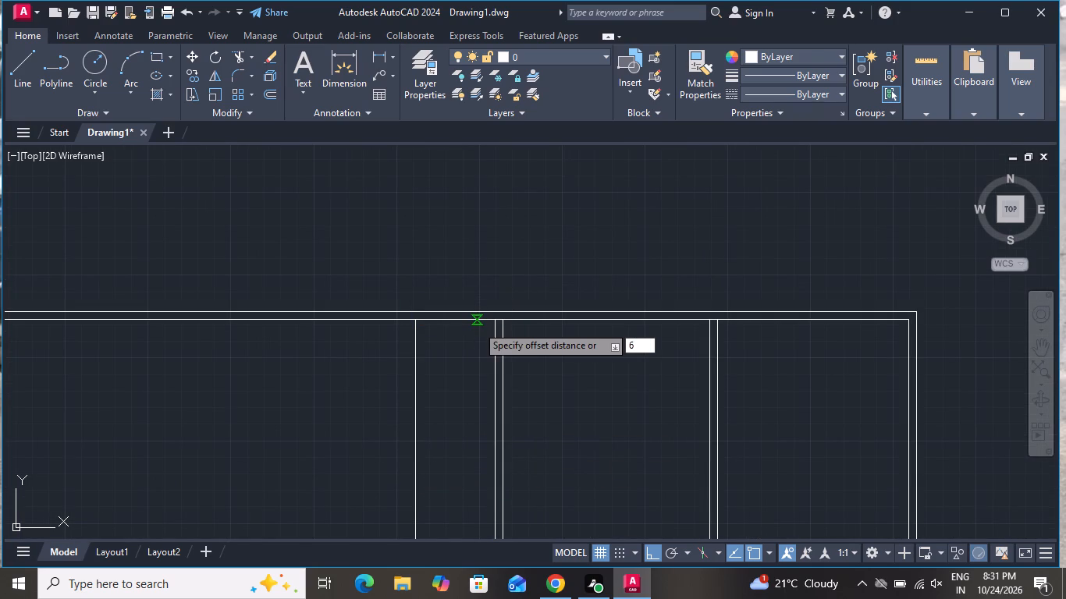
key(Return)
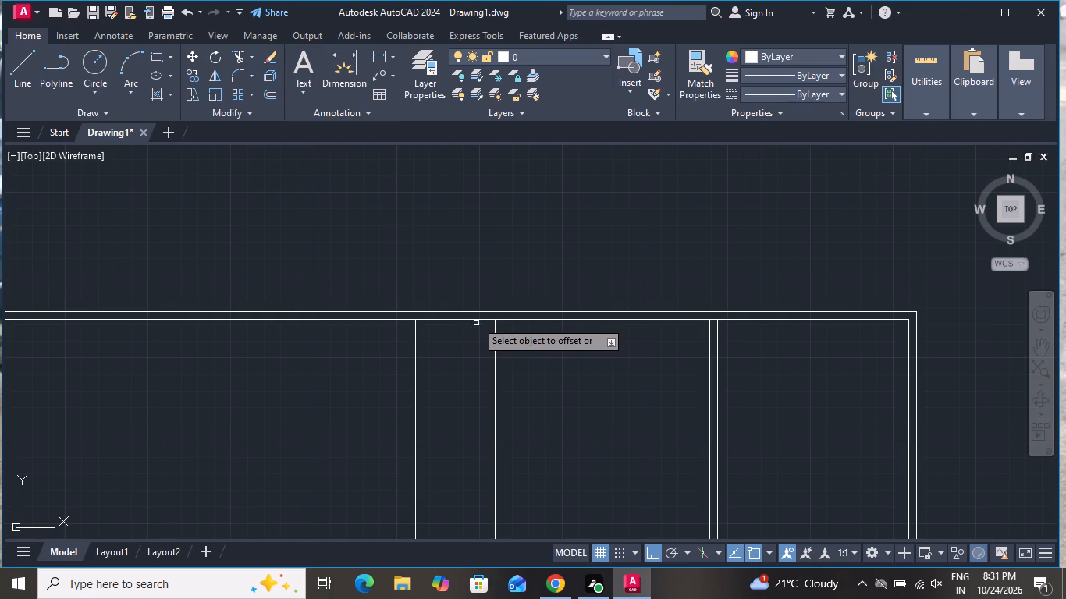
click(416, 360)
click(353, 370)
right_click(353, 370)
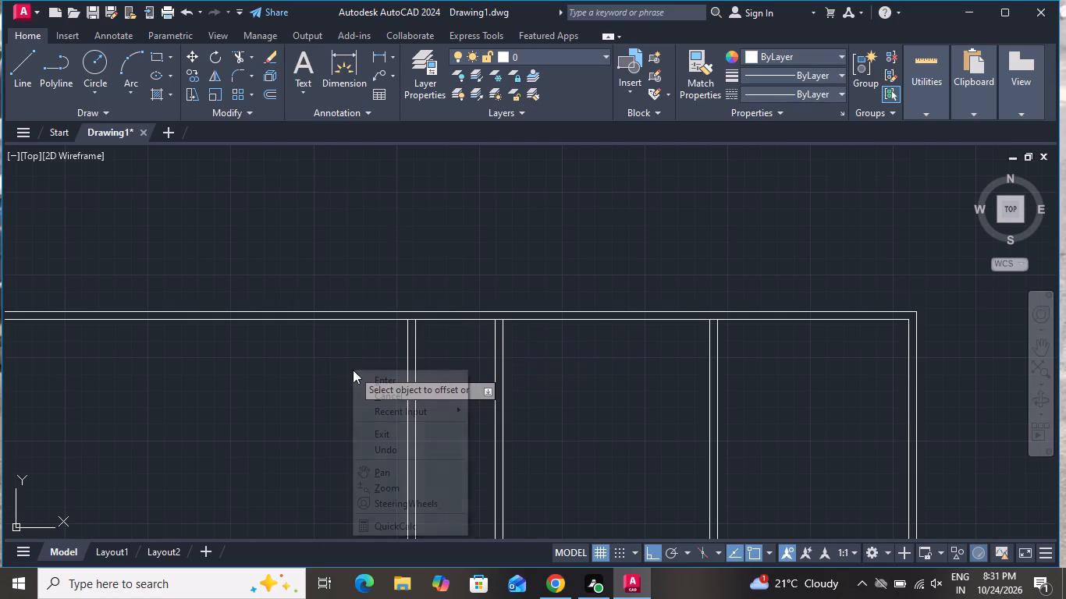
click(362, 384)
Offset the inner line of the top outer wall 8'4" downward to start a second horizontal partition.
key(o)
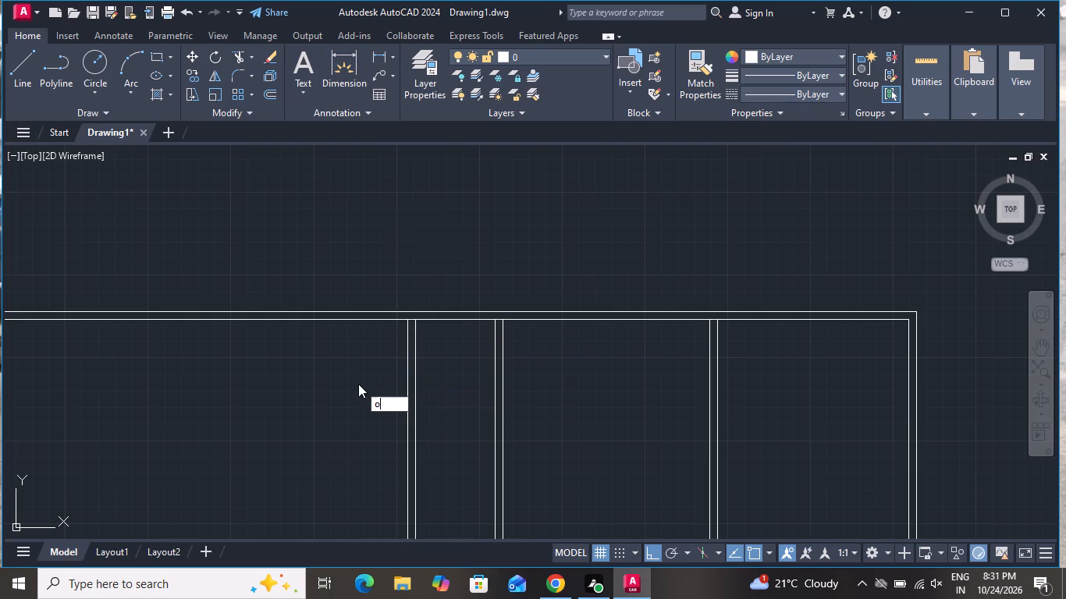
key(space)
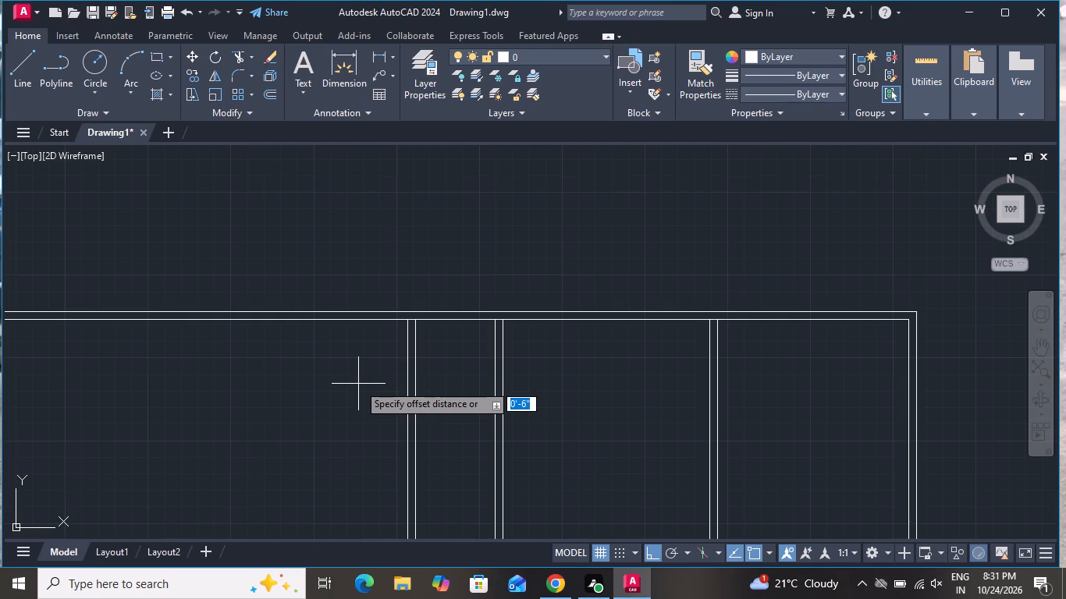
key(8)
key(apostrophe)
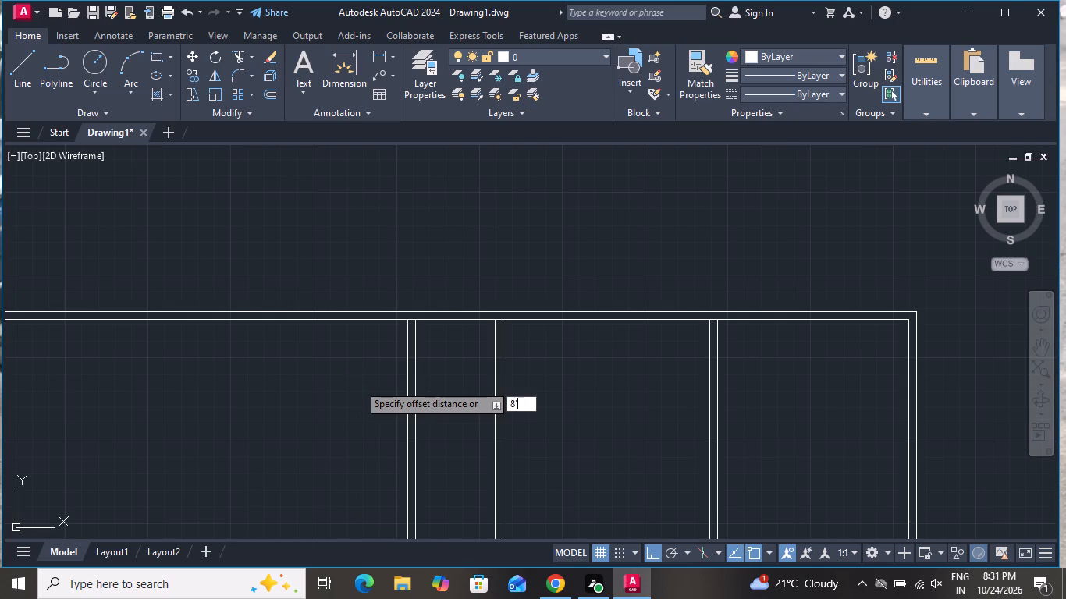
key(4)
key(shift+quotedbl)
key(space)
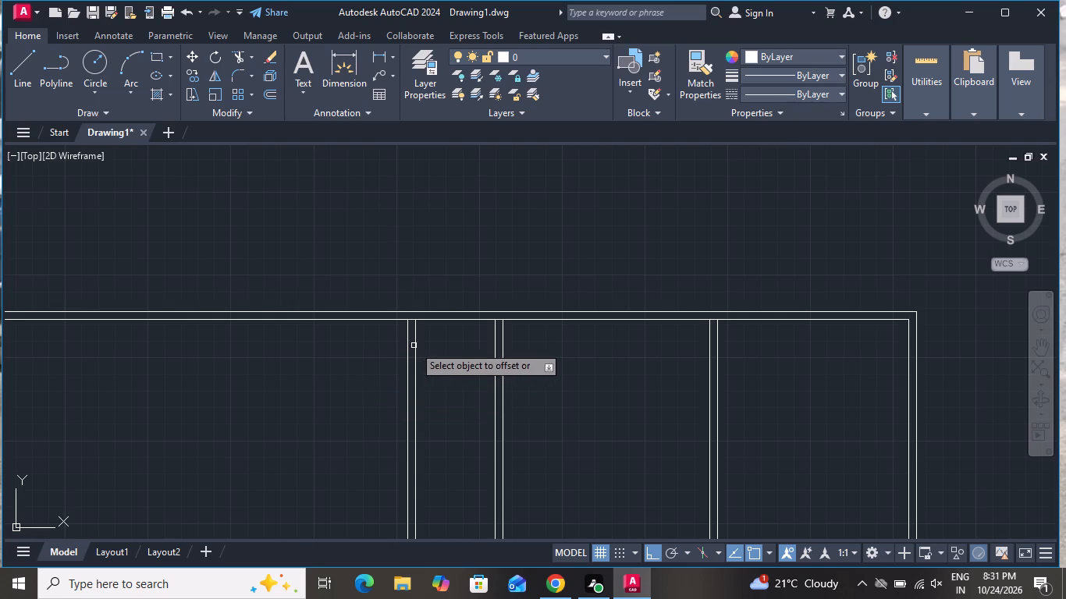
scroll(472, 326, up, 1)
click(474, 316)
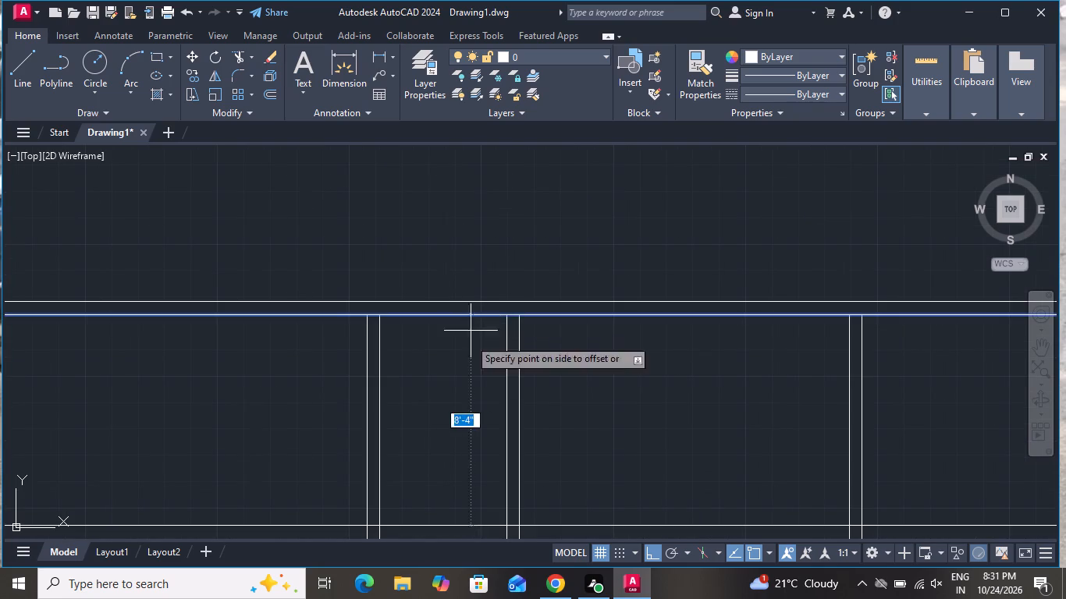
click(461, 391)
scroll(458, 348, down, 3)
click(465, 392)
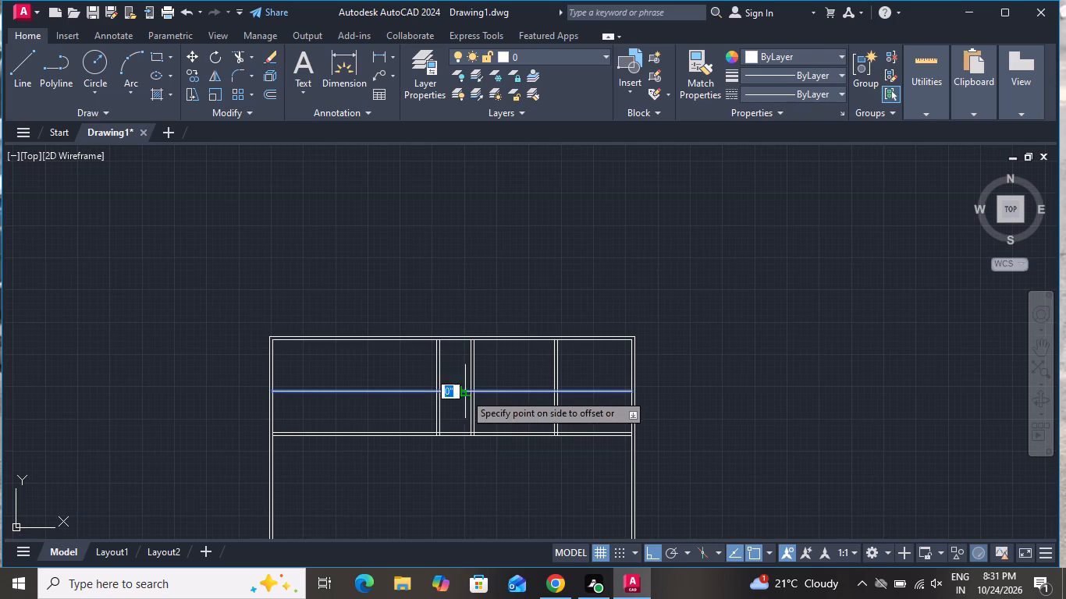
right_click(466, 408)
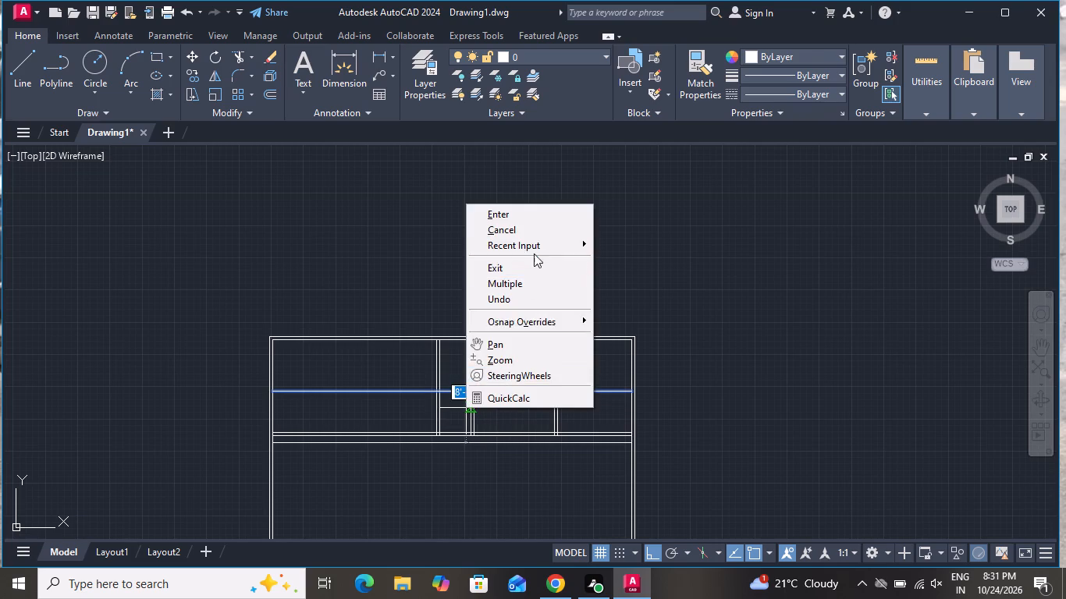
click(532, 229)
Offset the new horizontal partition line 6" downward to form the double-line wall.
text(o)
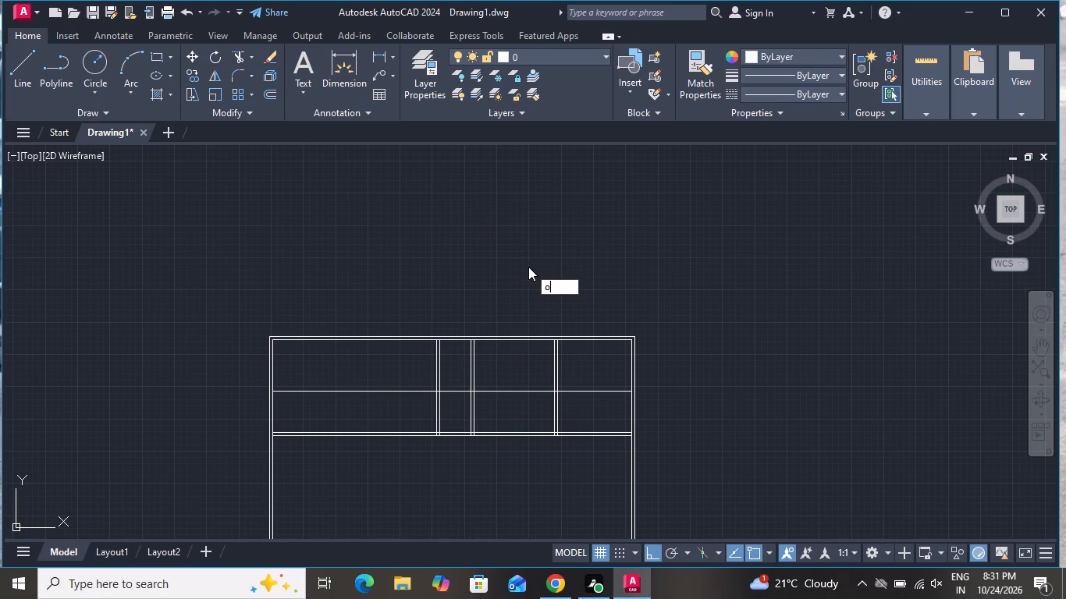
key(space)
text(6")
key(Return)
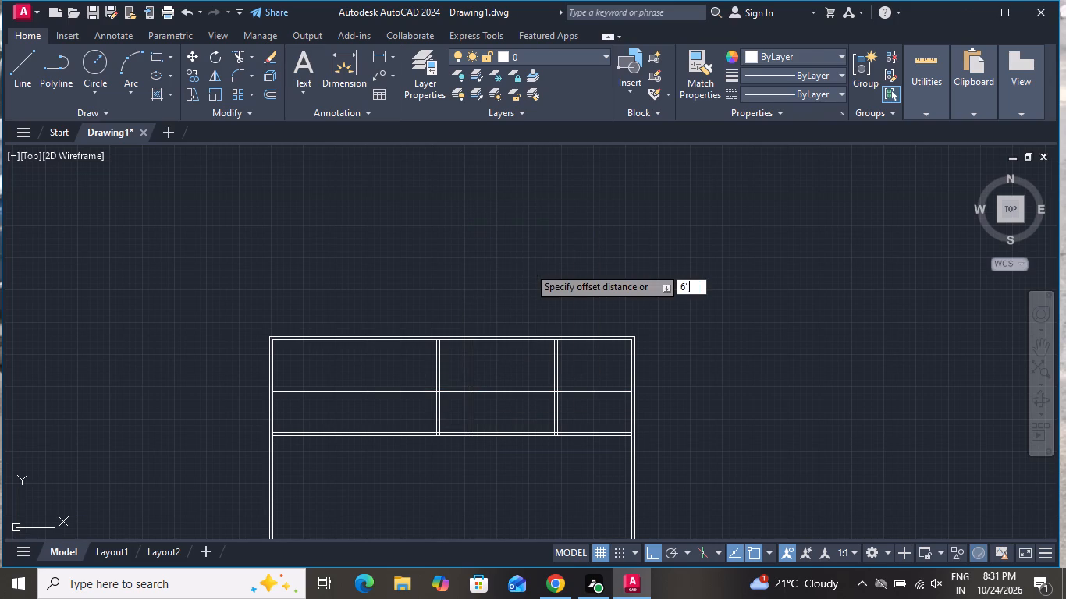
scroll(434, 402, up, 1)
click(461, 385)
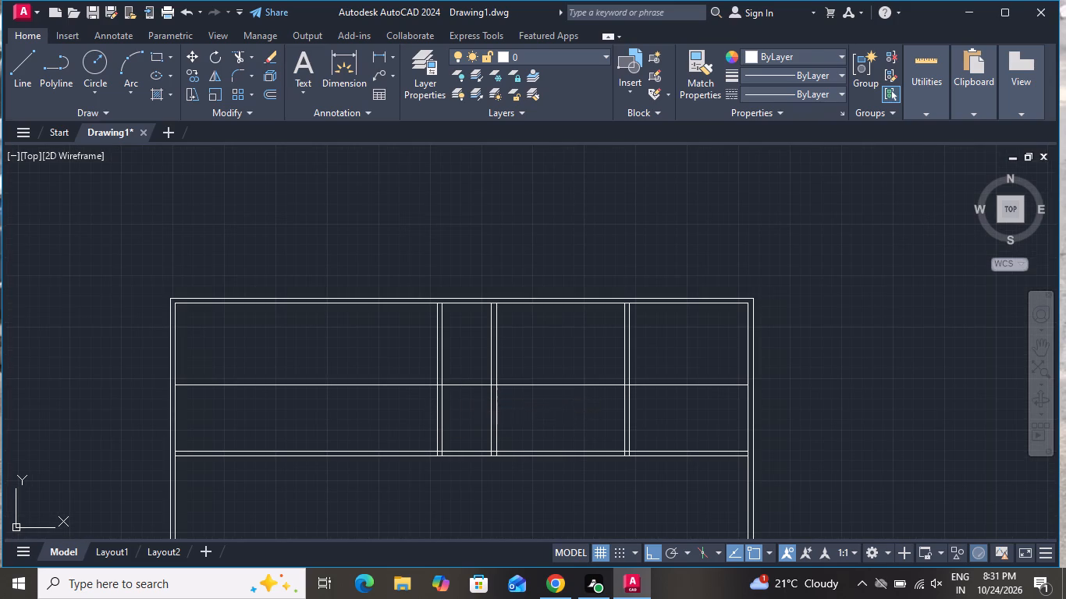
click(461, 397)
right_click(351, 408)
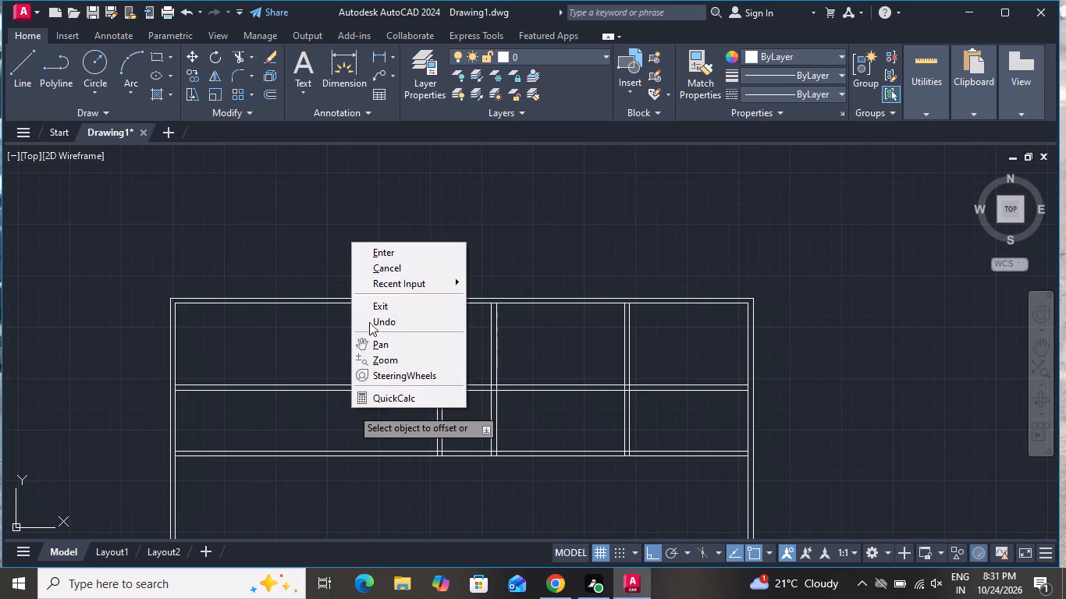
click(371, 278)
click(371, 271)
Trim the new horizontal partition's lines out of the wider rooms, keeping them only across the narrow 5' room.
double_click(229, 57)
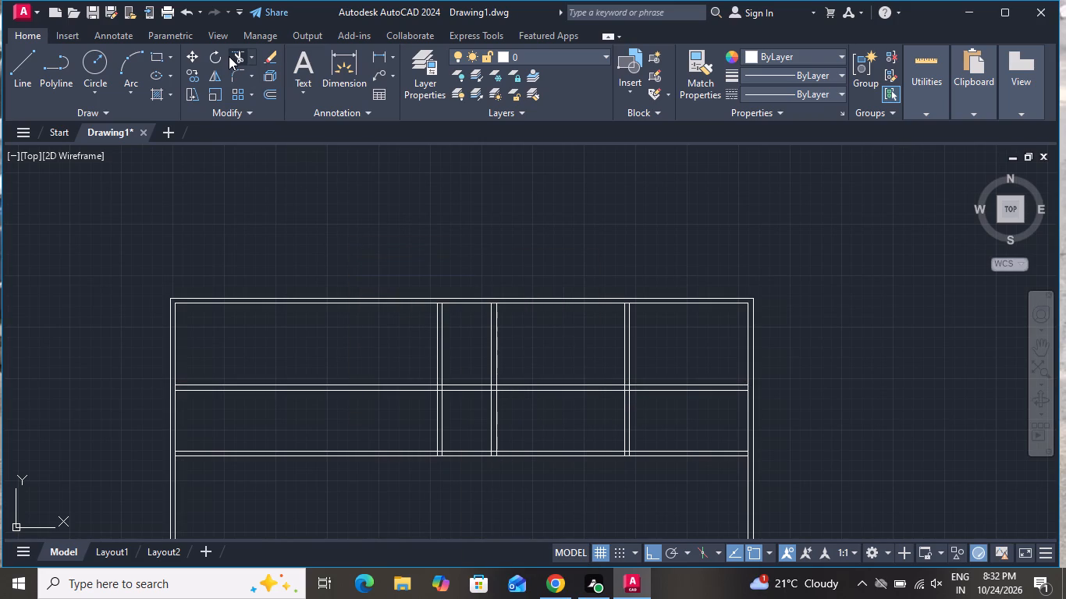
click(538, 423)
click(551, 342)
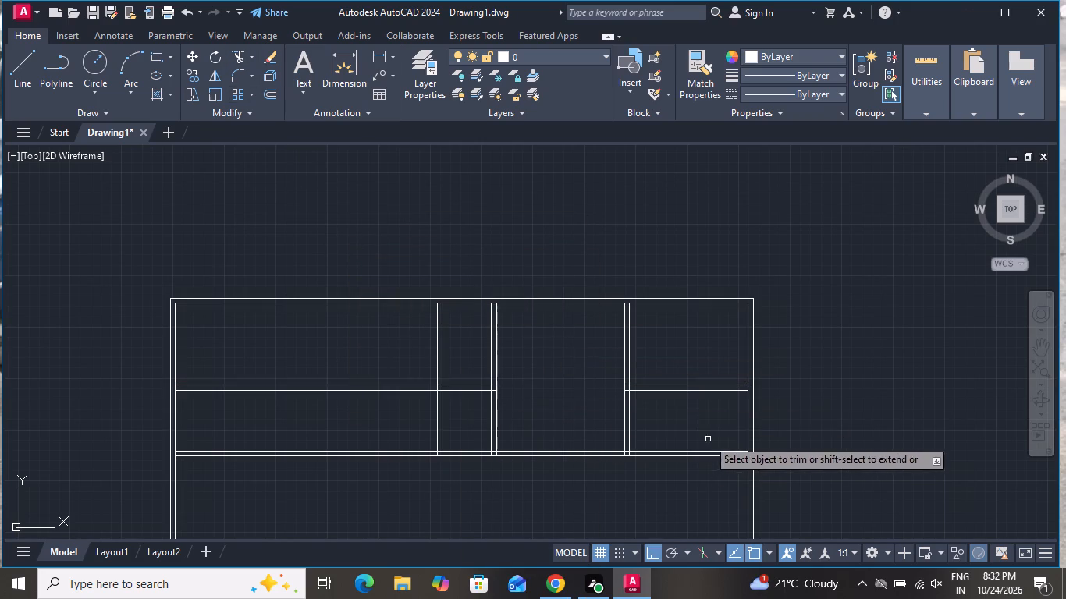
click(701, 427)
click(694, 372)
click(367, 361)
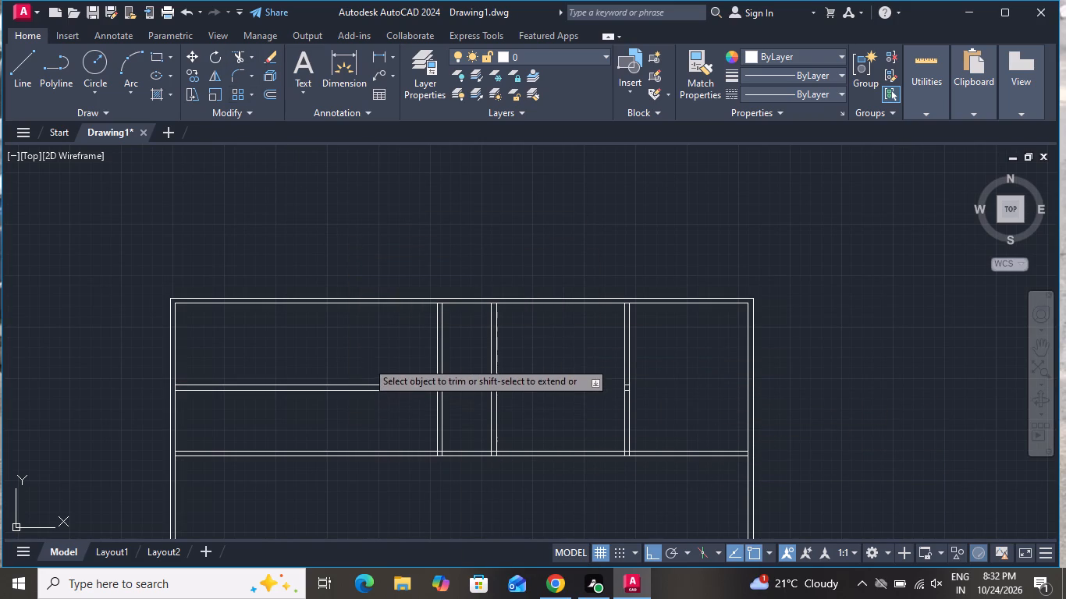
click(364, 416)
right_click(374, 386)
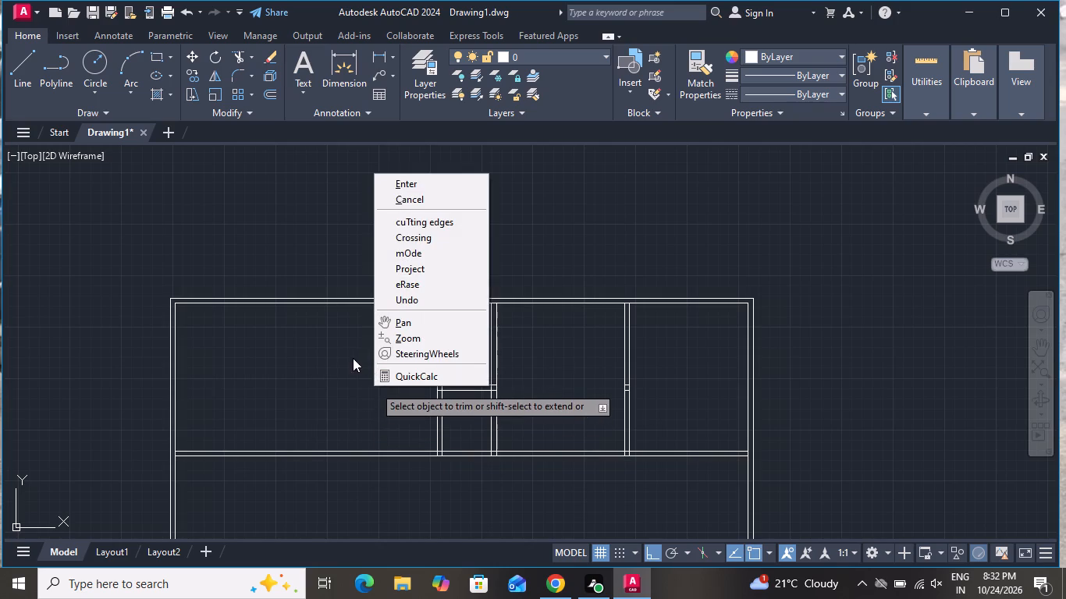
click(334, 350)
click(337, 371)
right_click(337, 371)
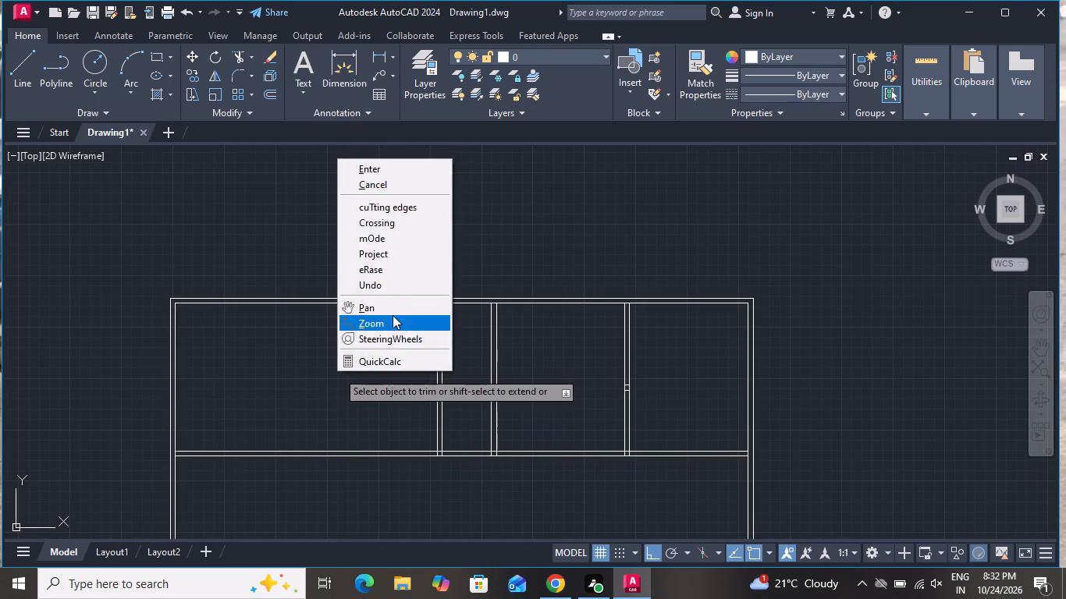
click(402, 183)
Offset the left line of the leftmost vertical partition 4' to the left to start another vertical partition.
text(o)
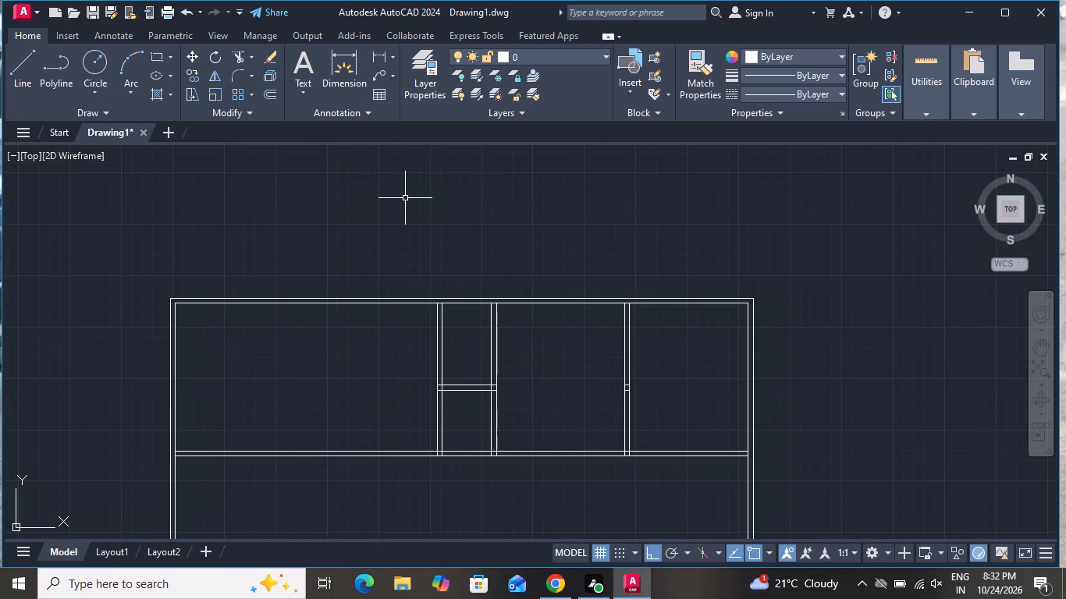
key(space)
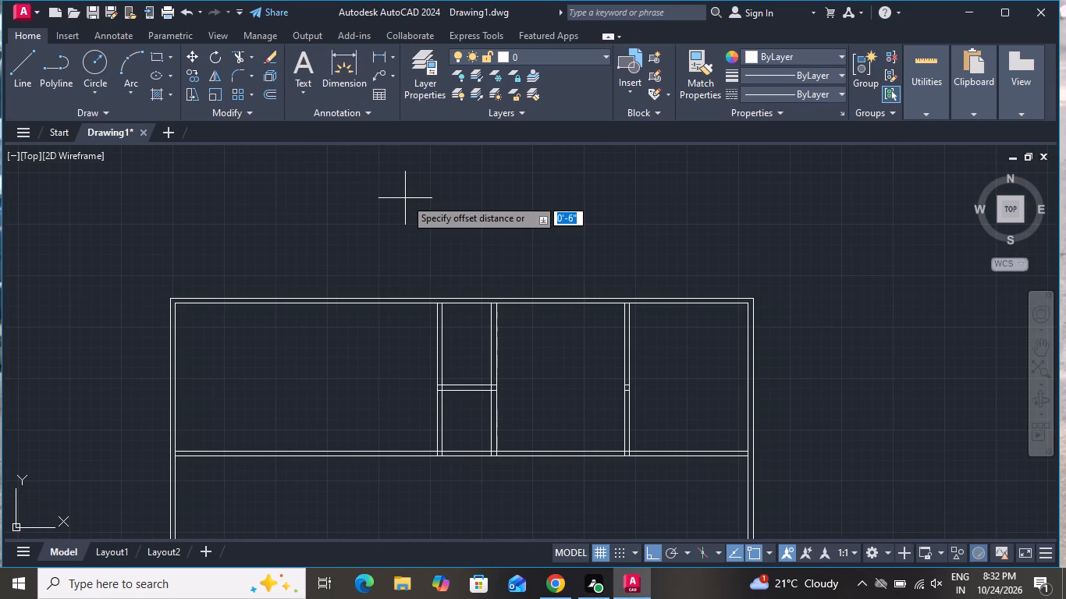
text(4')
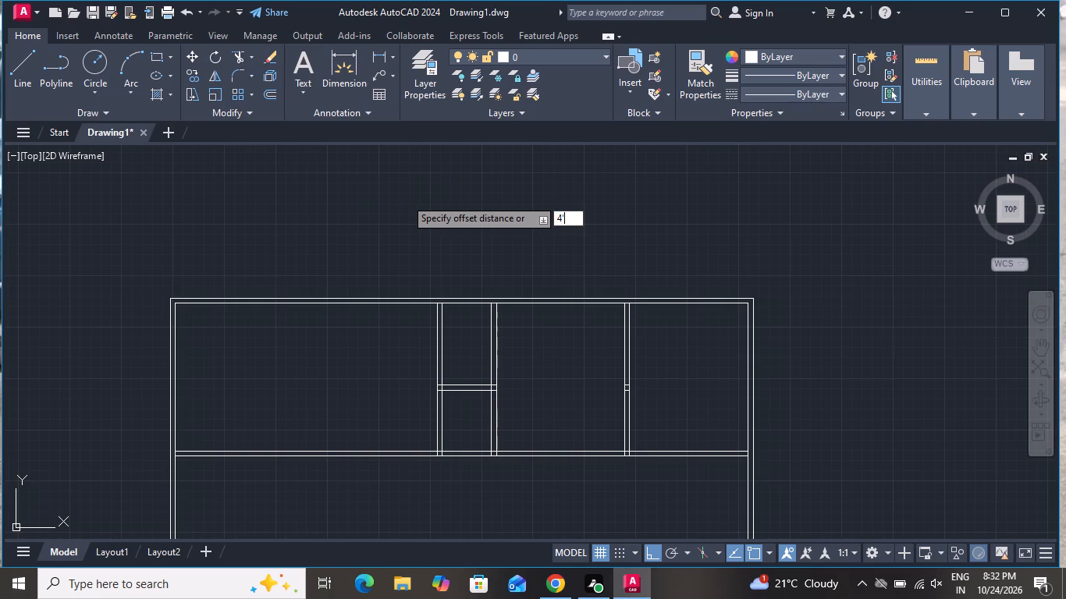
key(Return)
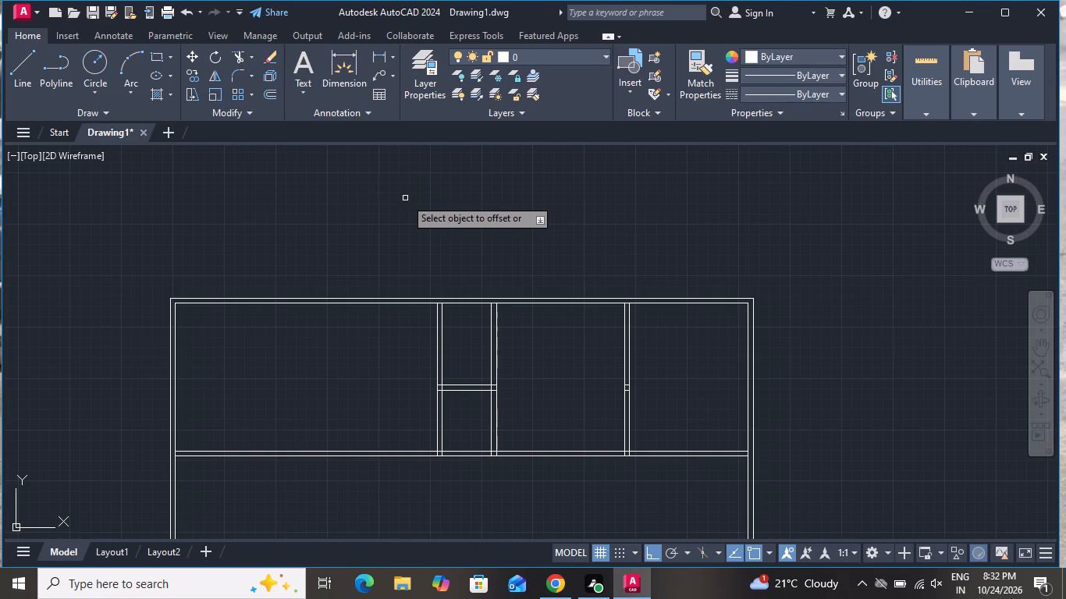
scroll(405, 198, up, 1)
scroll(436, 407, up, 1)
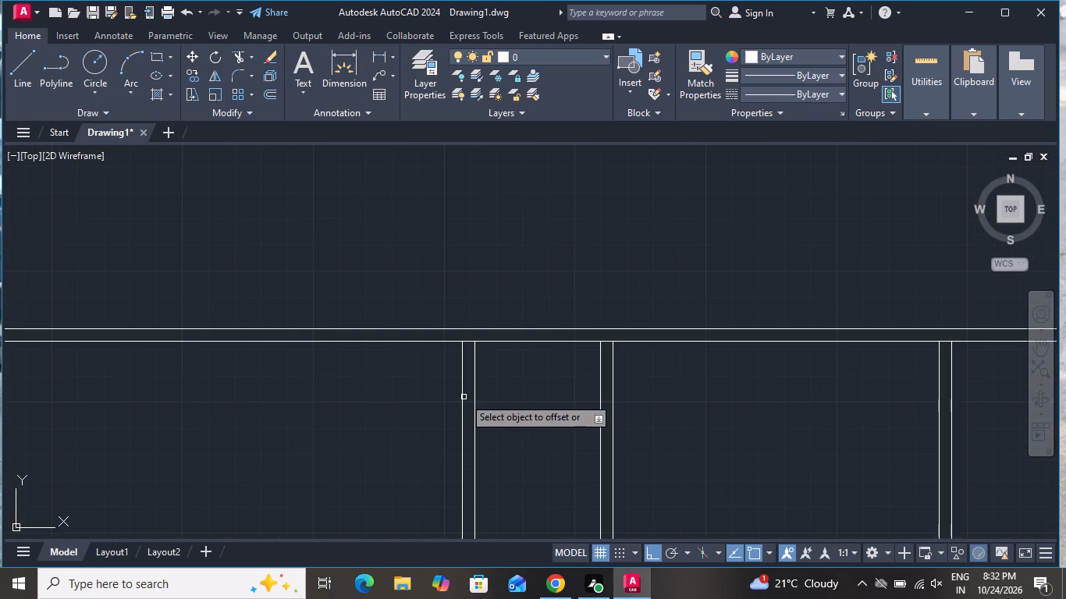
click(464, 397)
click(385, 403)
right_click(386, 405)
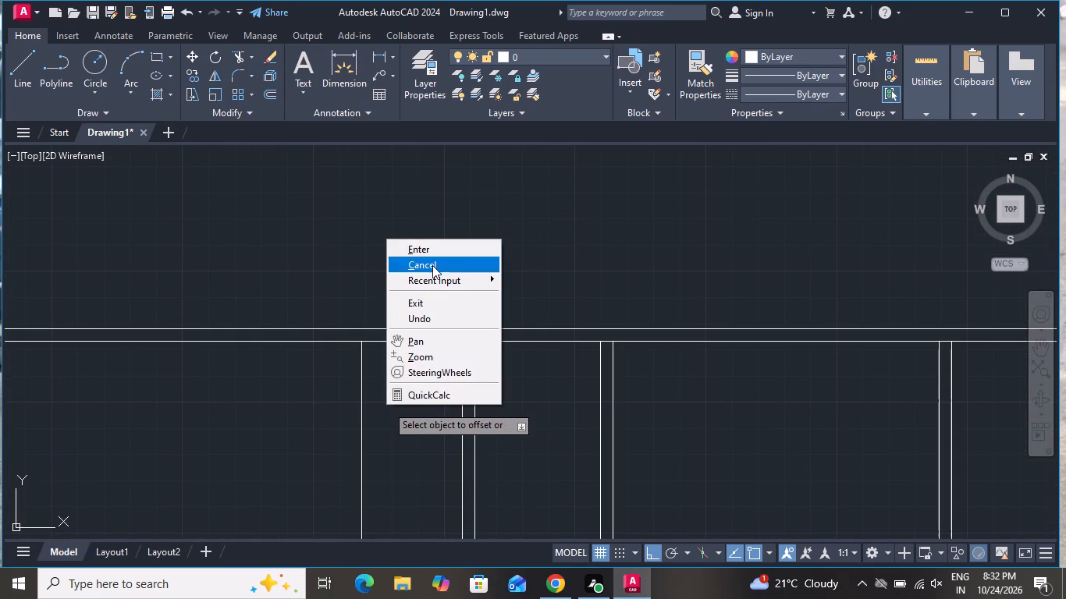
click(432, 265)
Offset the new vertical partition line 6" to its left to give it its wall thickness.
text(o 6)
key(shift+quotedbl)
key(Return)
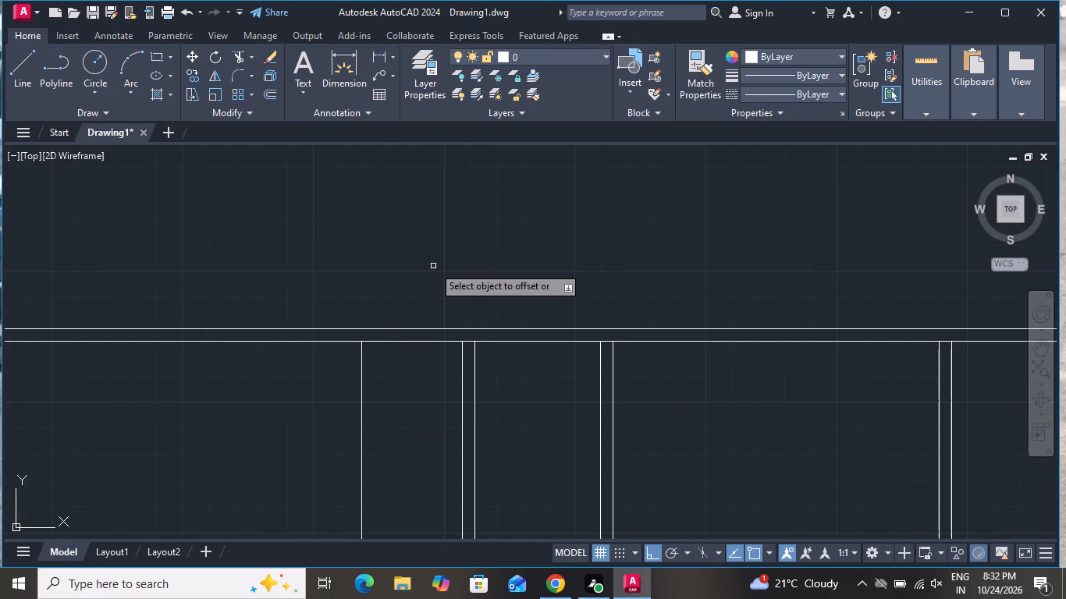
click(362, 441)
click(313, 444)
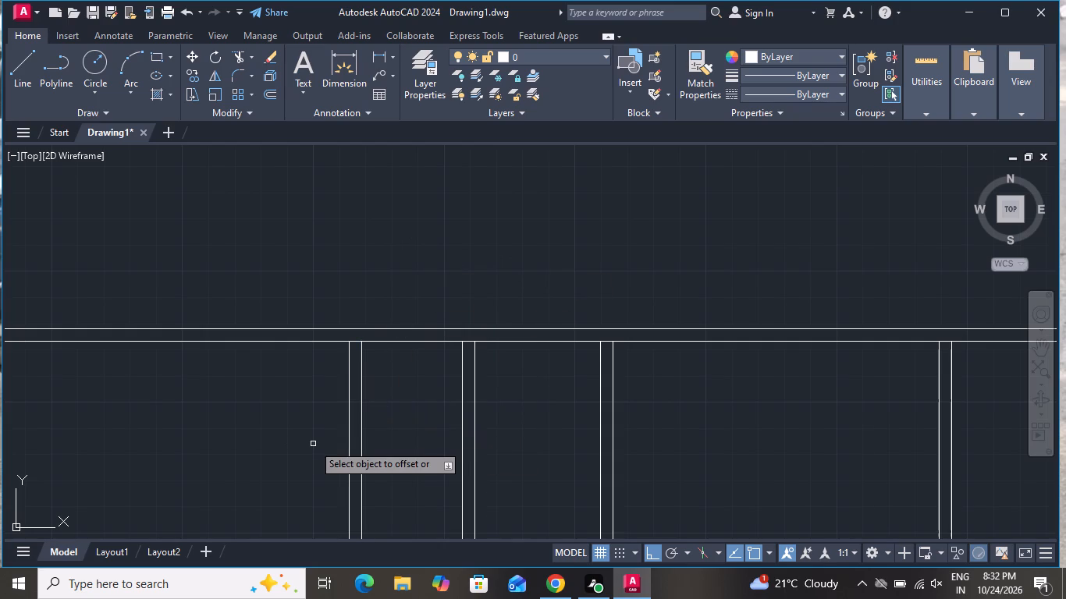
right_click(316, 445)
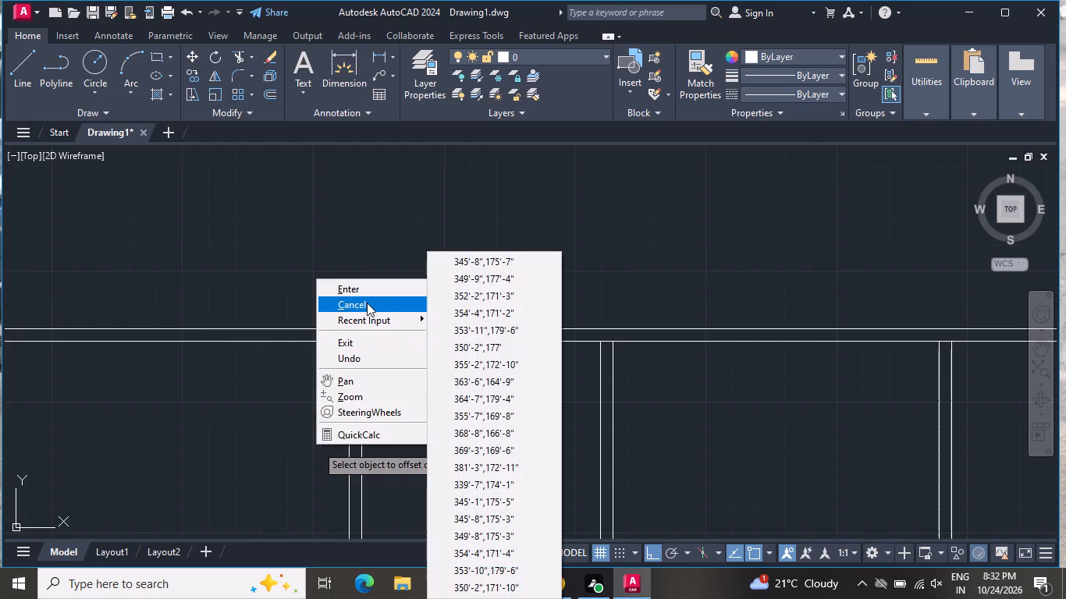
click(367, 302)
Offset the left line of the newest vertical partition 5'6" to the left to start the next partition.
key(o)
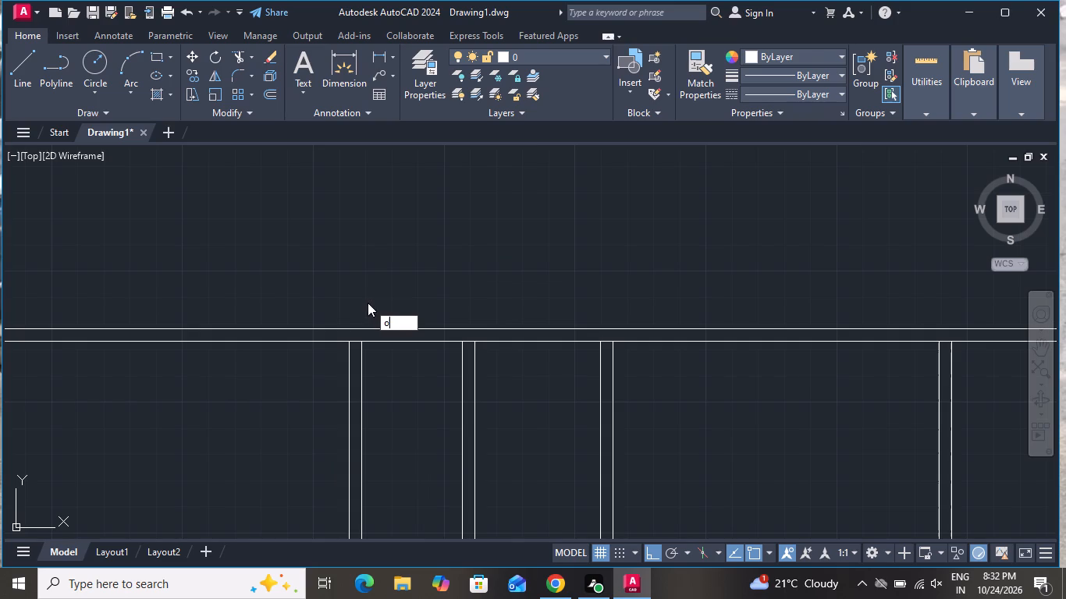
key(space)
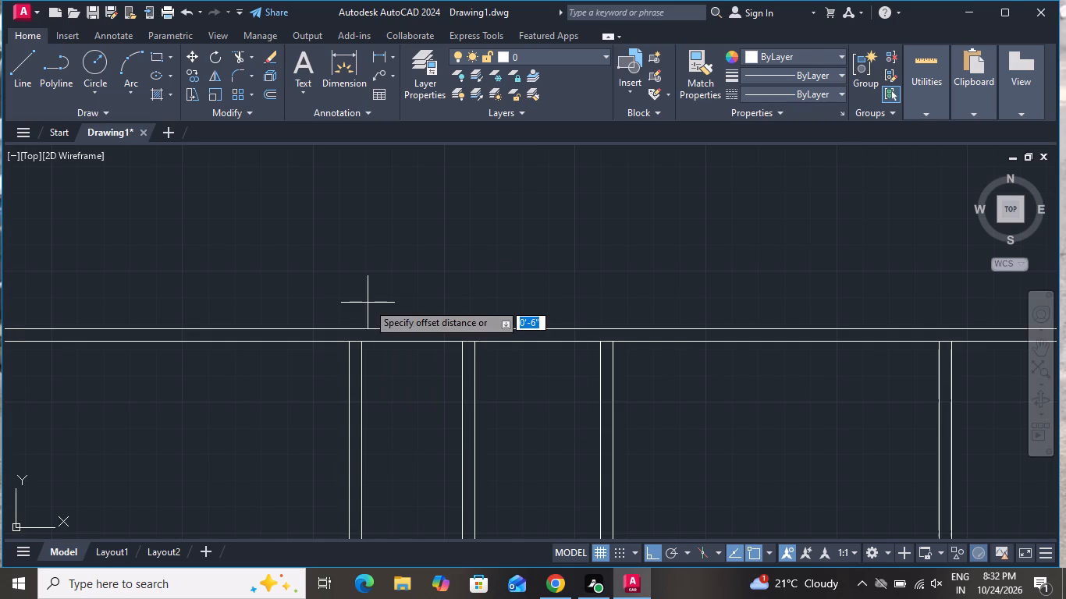
key(6)
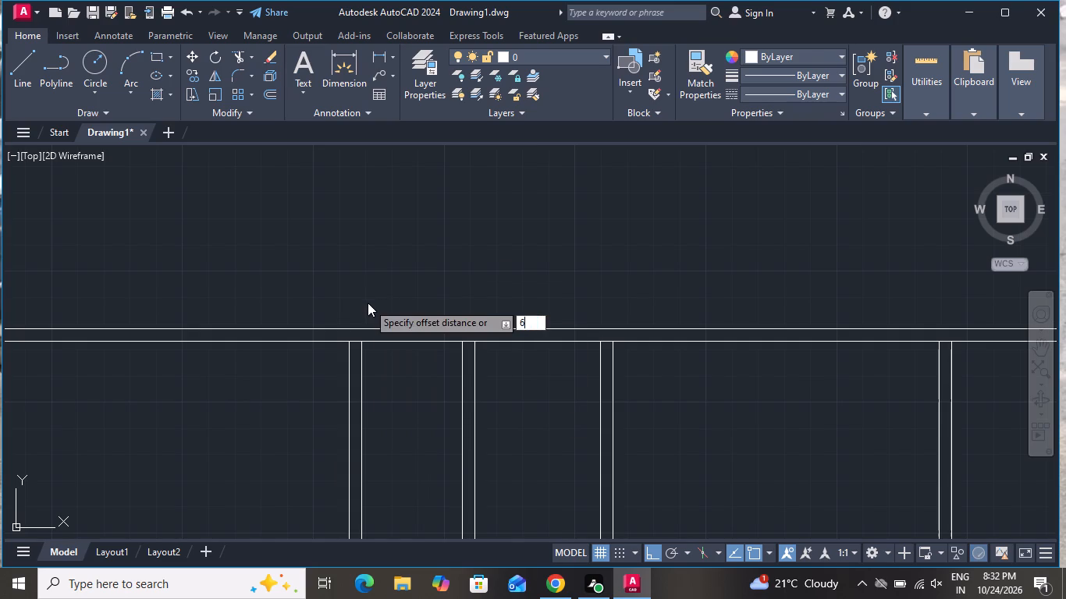
key(BackSpace)
text(5'6)
key(shift+quotedbl)
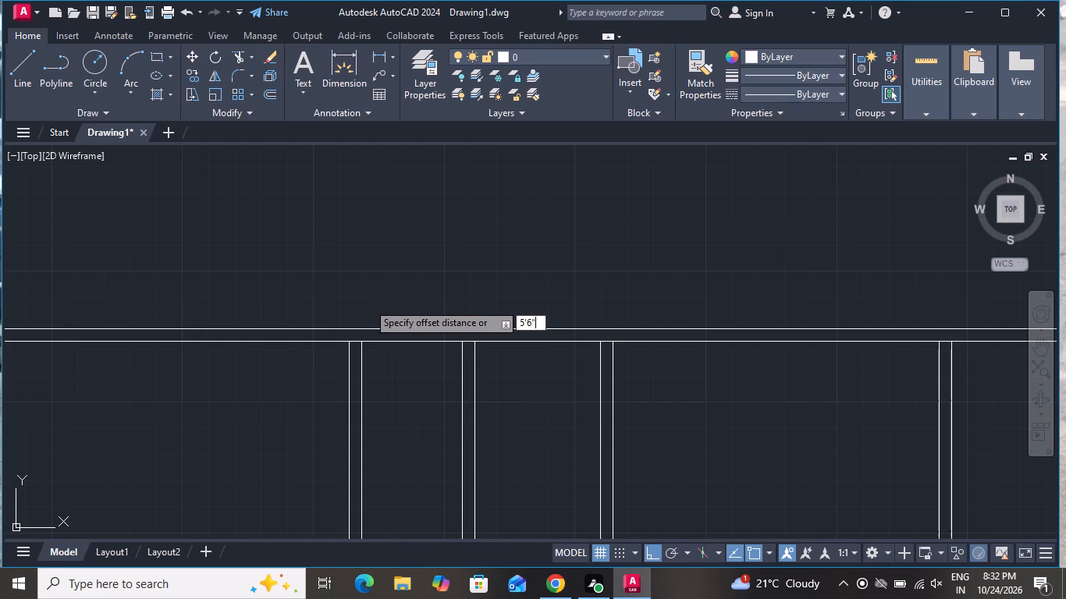
key(Return)
scroll(368, 303, down, 2)
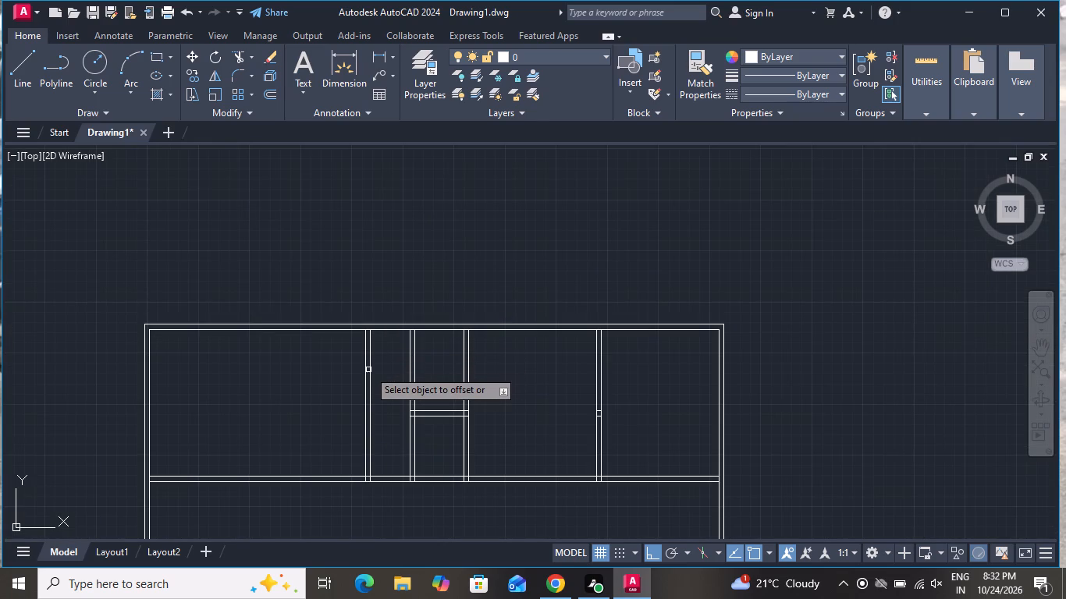
click(363, 373)
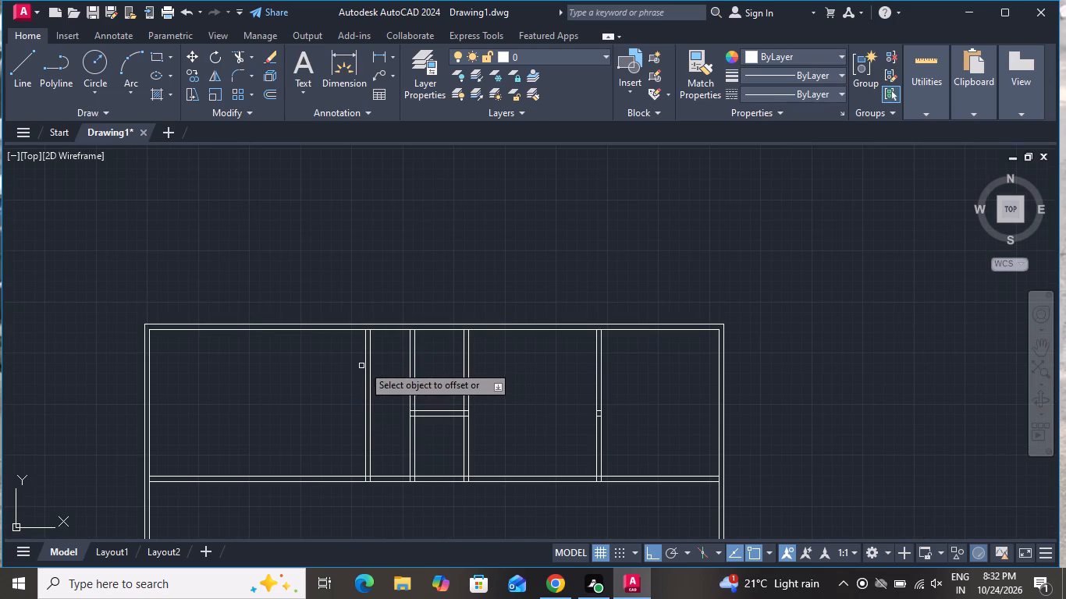
click(364, 362)
click(290, 373)
right_click(290, 373)
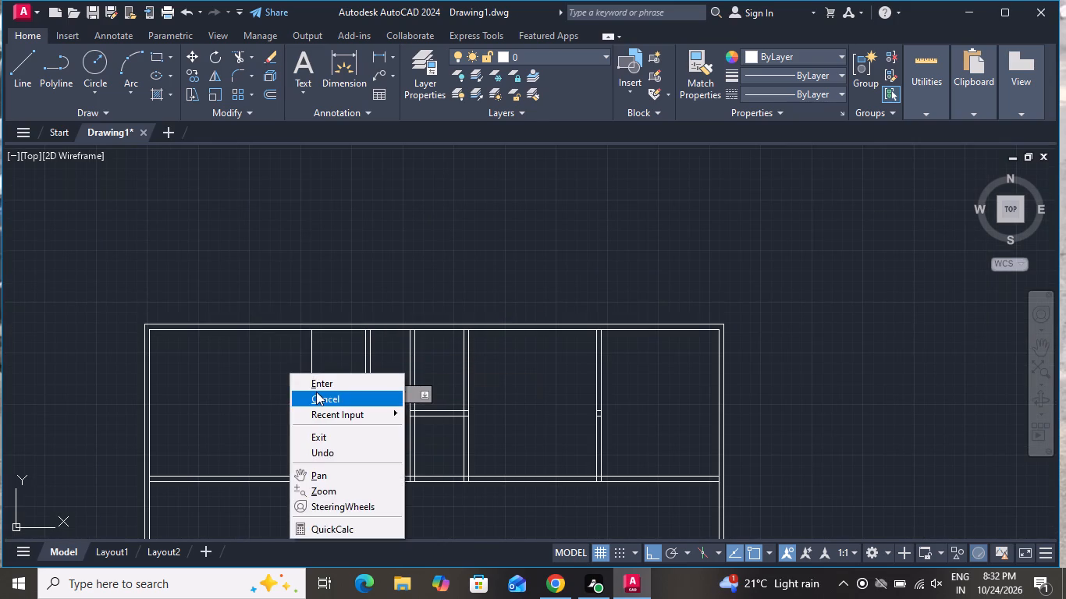
click(316, 392)
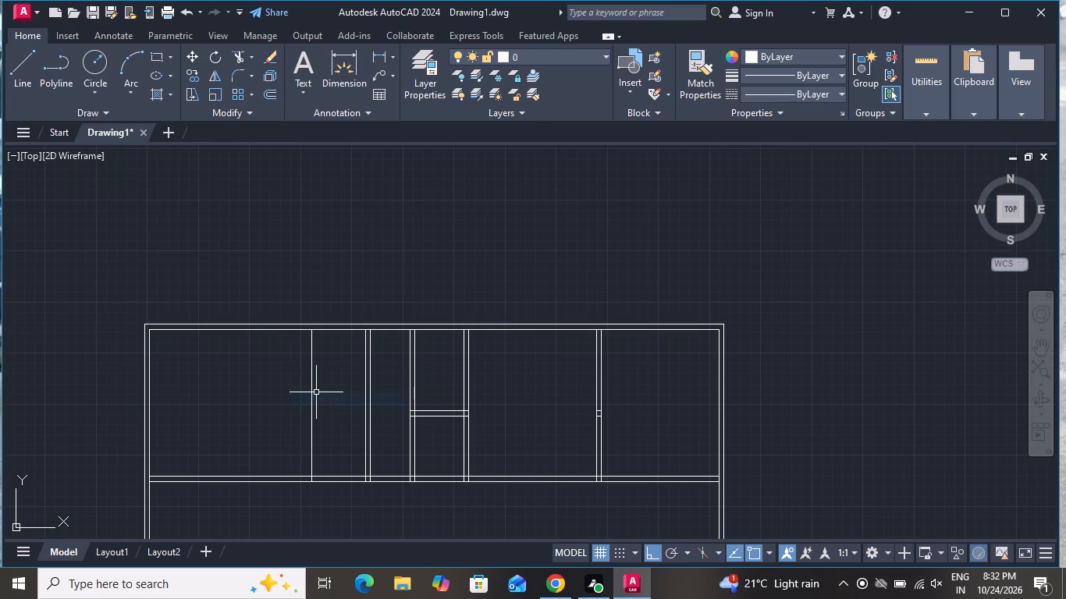
Offset the new leftmost partition line 6" to its left to form the double-line wall.
text(o 6)
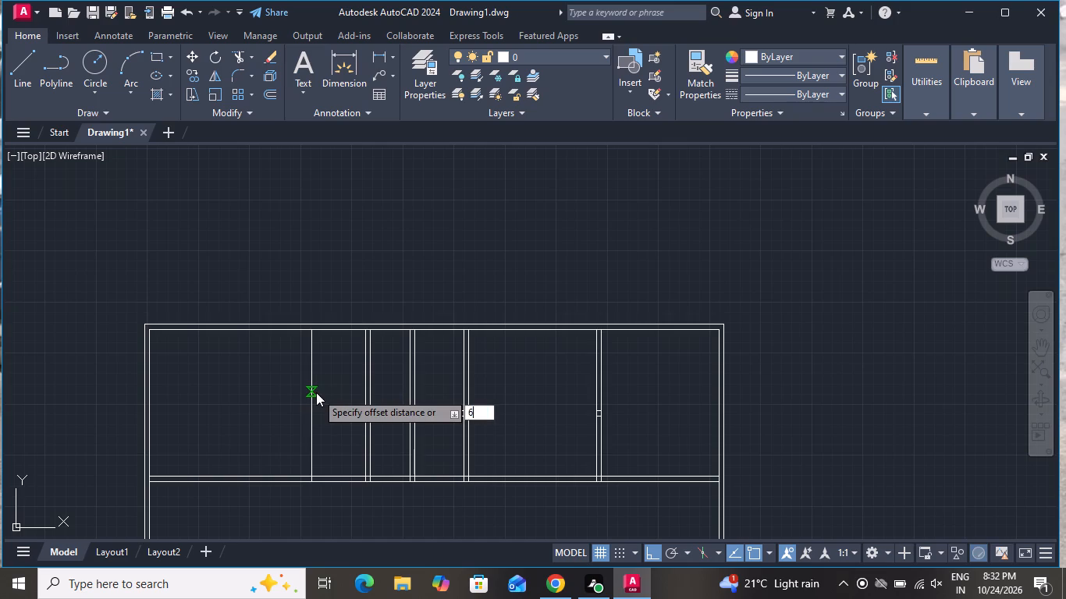
key(shift+quotedbl)
key(Return)
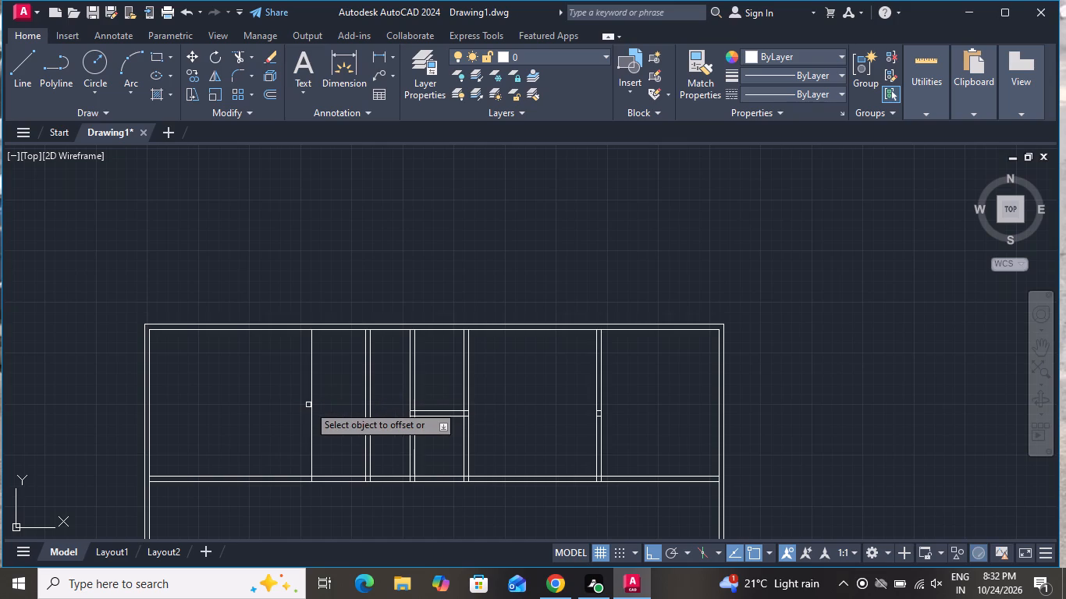
click(308, 405)
click(314, 409)
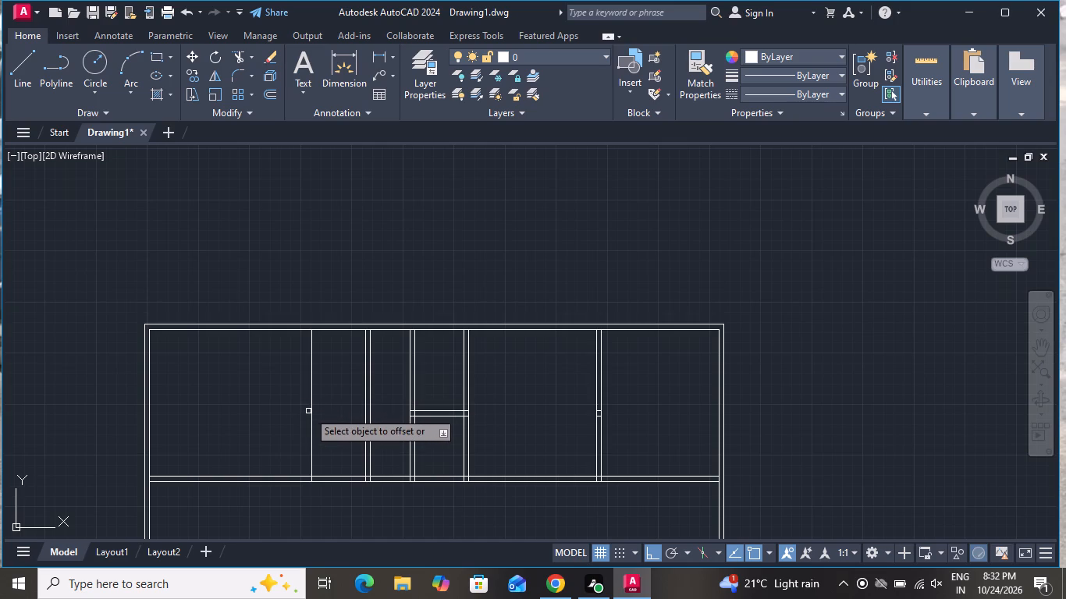
click(309, 409)
click(276, 408)
right_click(271, 406)
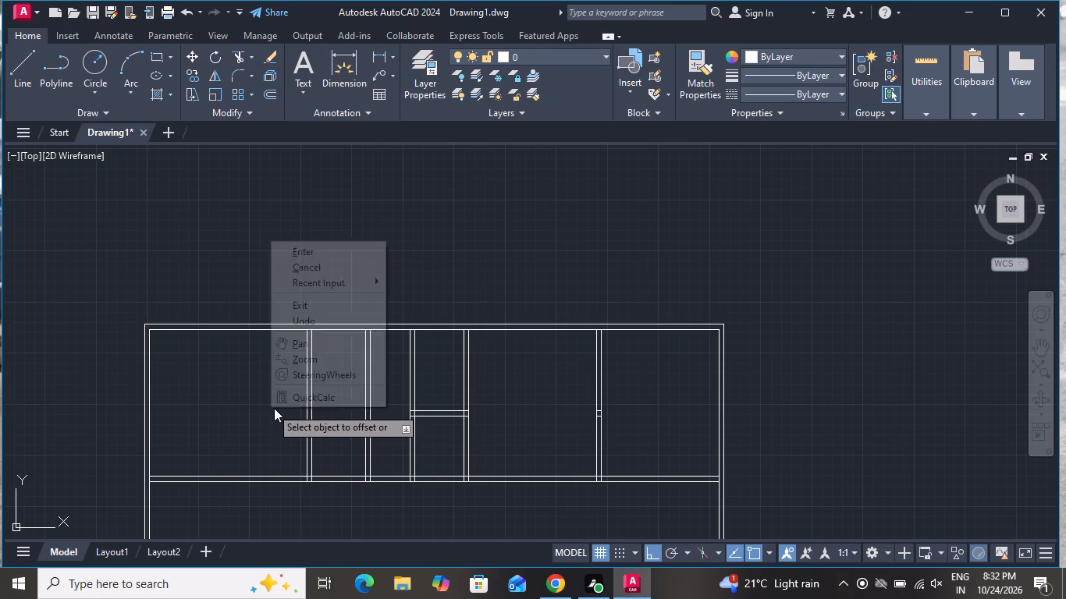
click(318, 264)
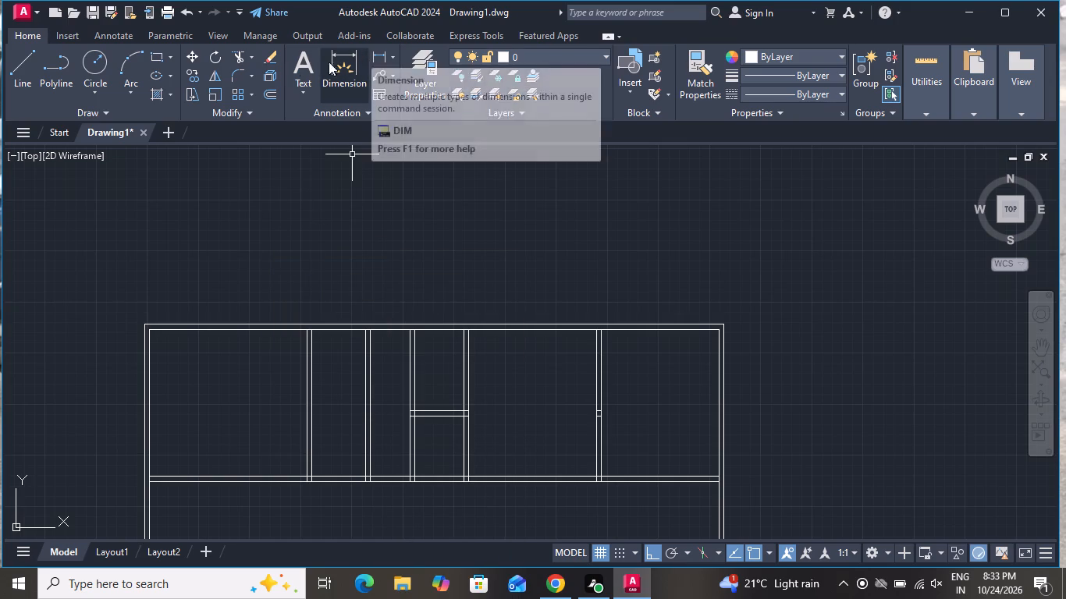
Add a linear dimension across the top-left room, from the outer wall's inner corner to the leftmost partition, just below the top wall.
click(375, 52)
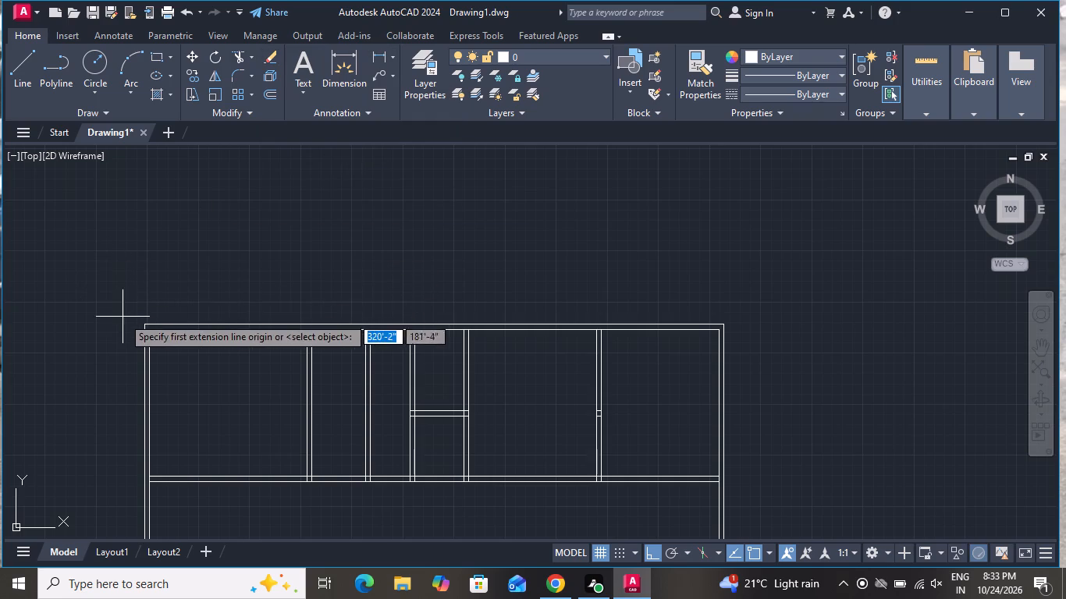
scroll(126, 319, up, 2)
click(187, 339)
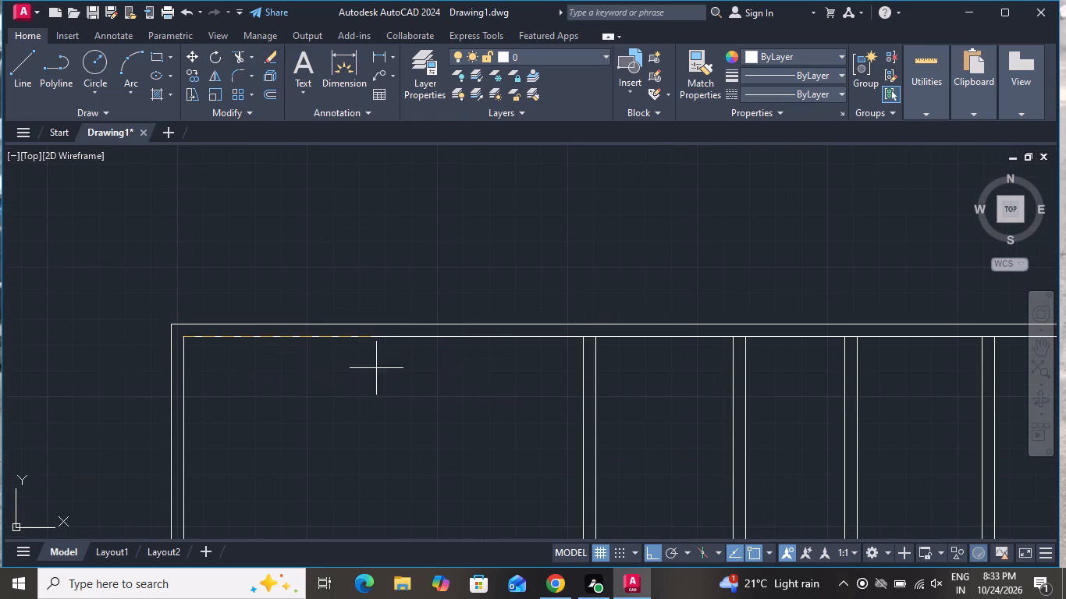
click(581, 336)
click(563, 360)
scroll(372, 357, up, 7)
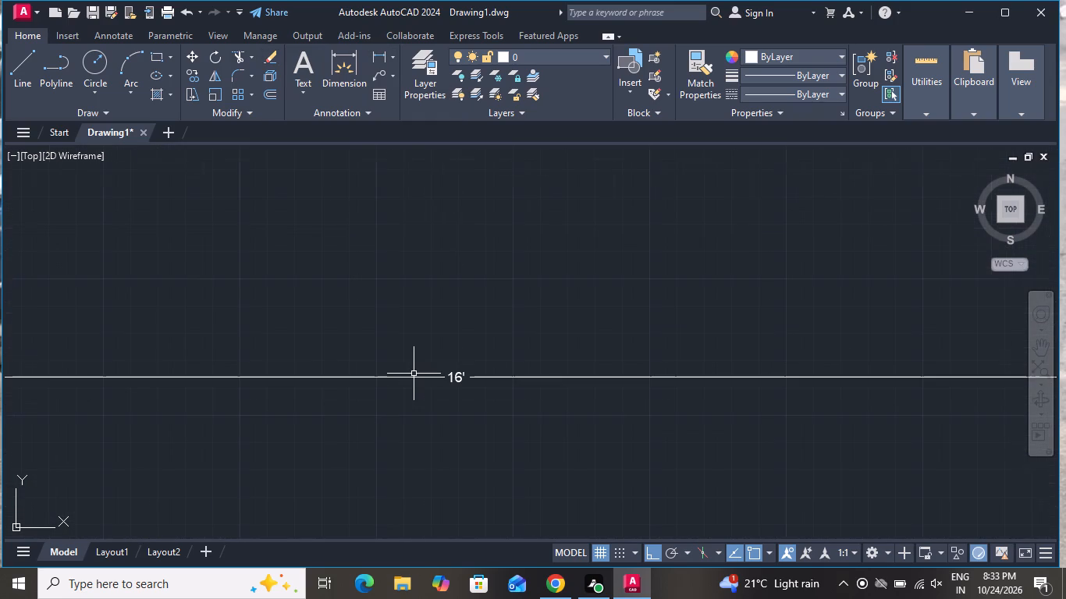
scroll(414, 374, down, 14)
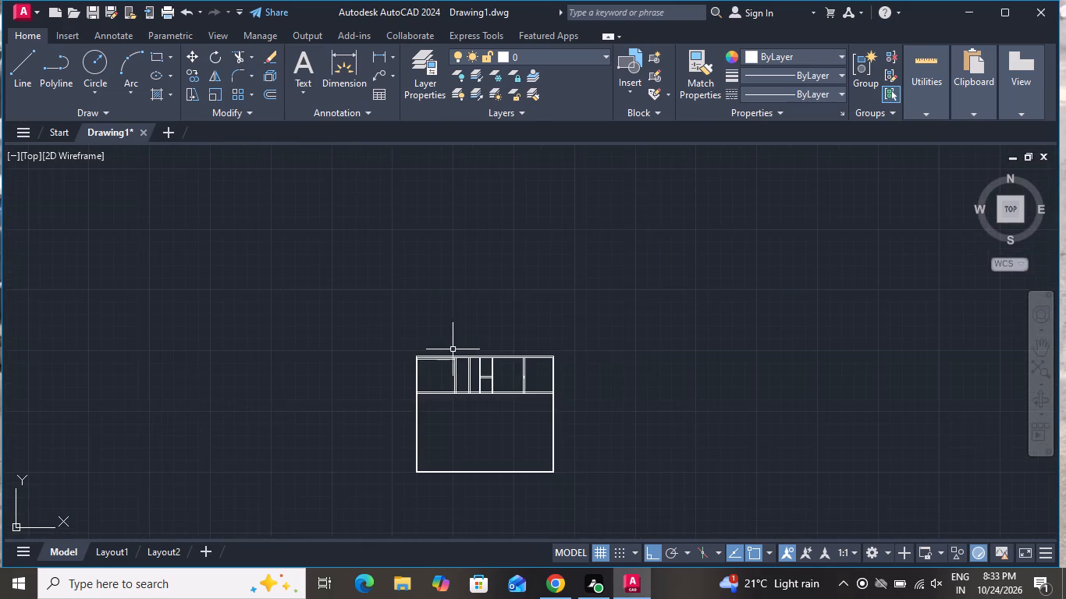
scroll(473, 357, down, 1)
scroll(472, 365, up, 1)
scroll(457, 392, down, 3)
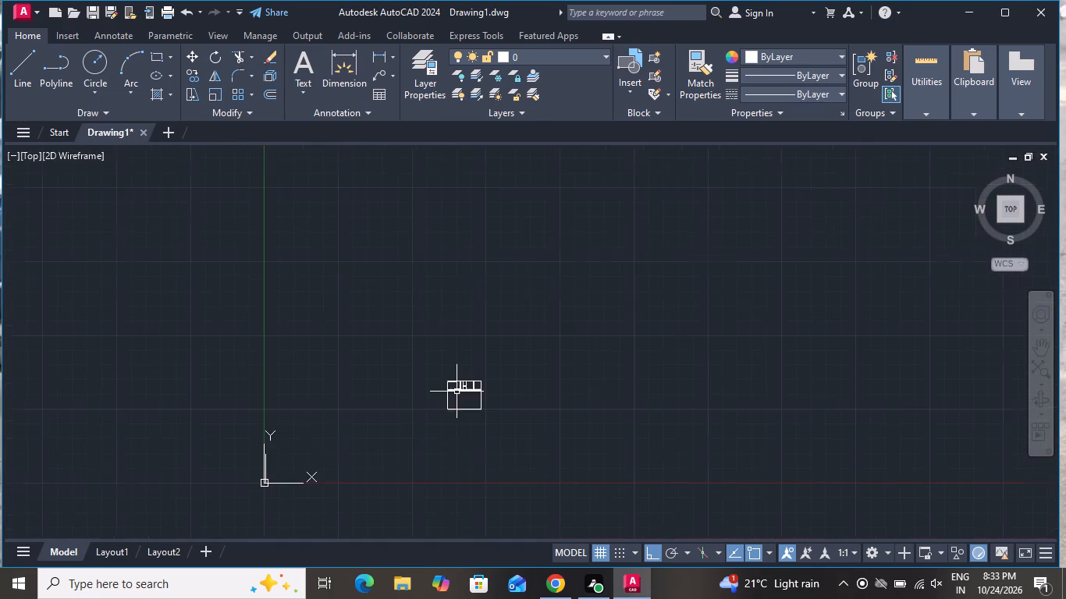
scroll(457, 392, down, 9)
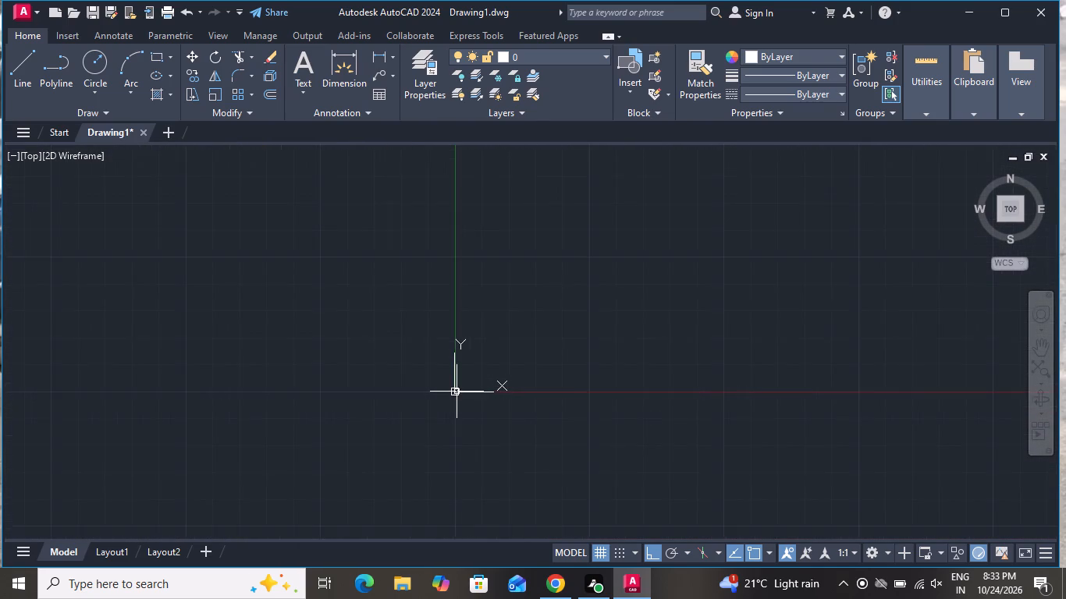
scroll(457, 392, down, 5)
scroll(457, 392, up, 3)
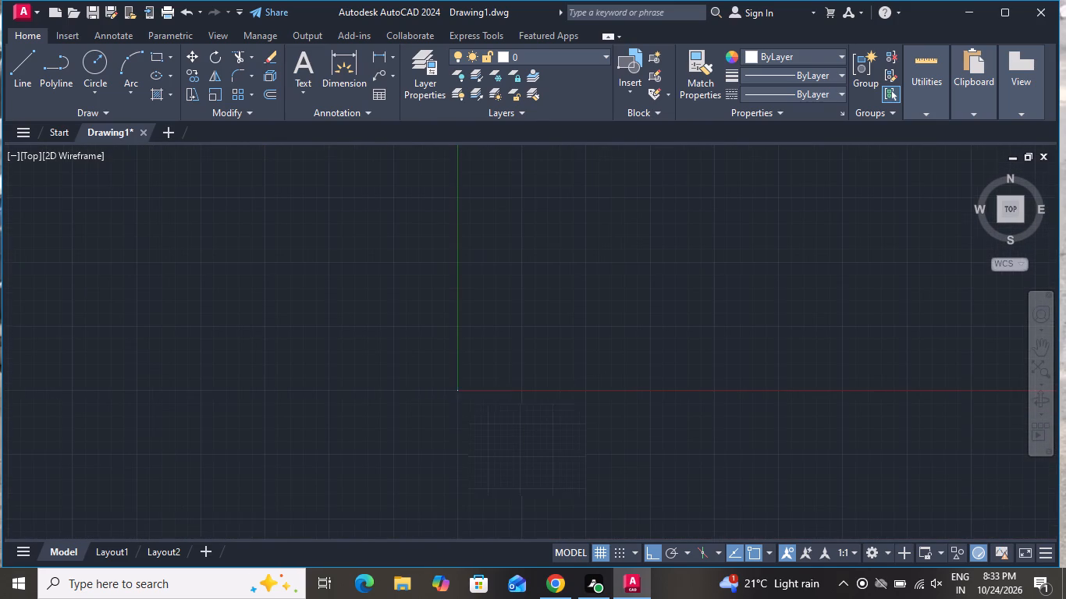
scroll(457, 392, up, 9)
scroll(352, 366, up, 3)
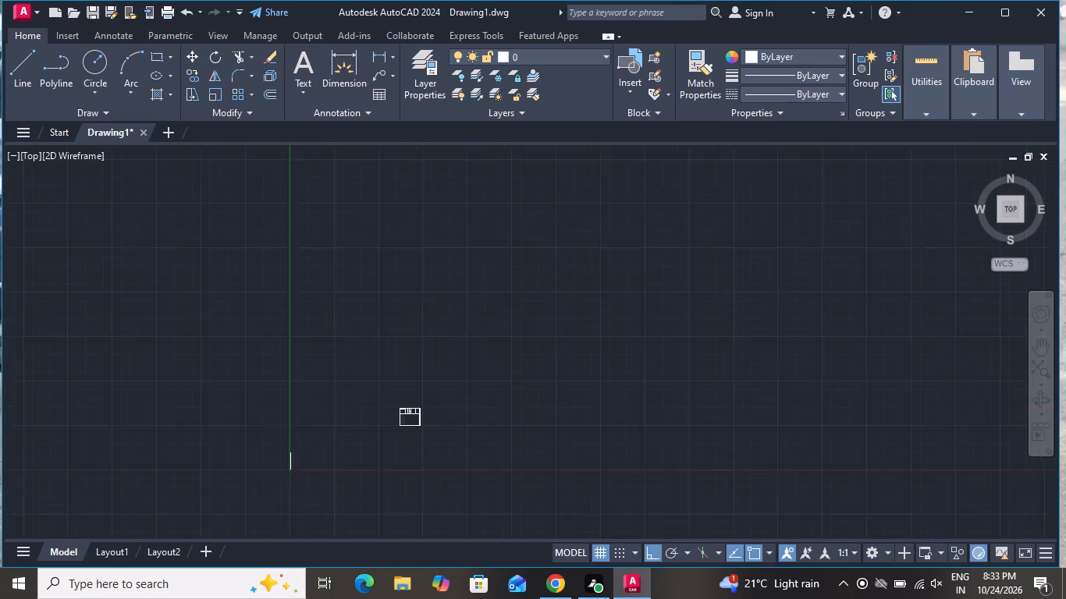
Add a linear dimension across the wide room right of the narrow 5' room, between its partitions, just below the top wall.
scroll(428, 456, up, 3)
scroll(581, 413, up, 4)
scroll(581, 413, down, 1)
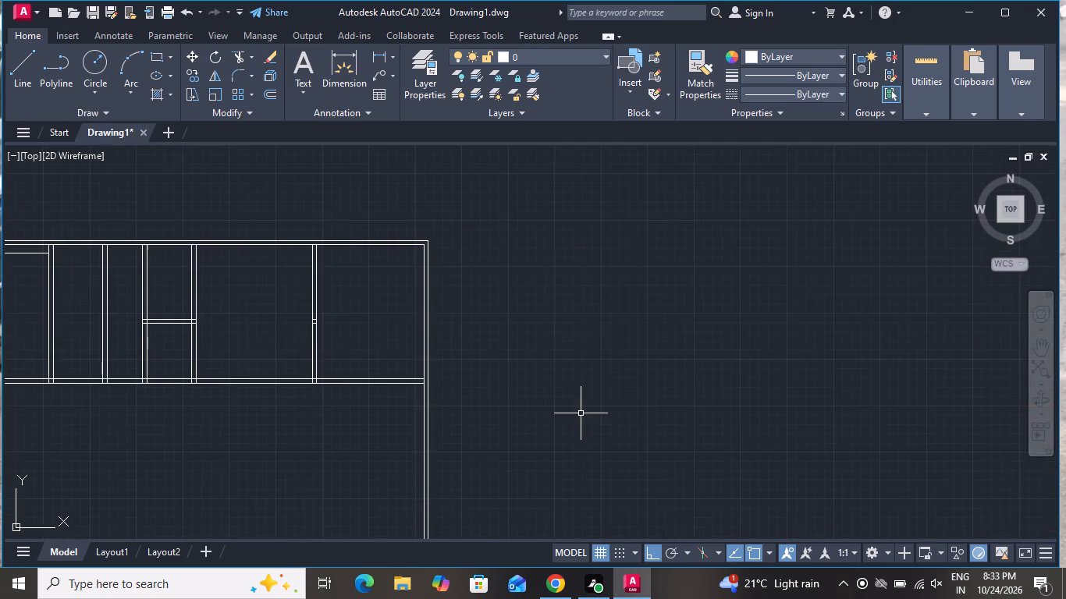
scroll(581, 413, down, 1)
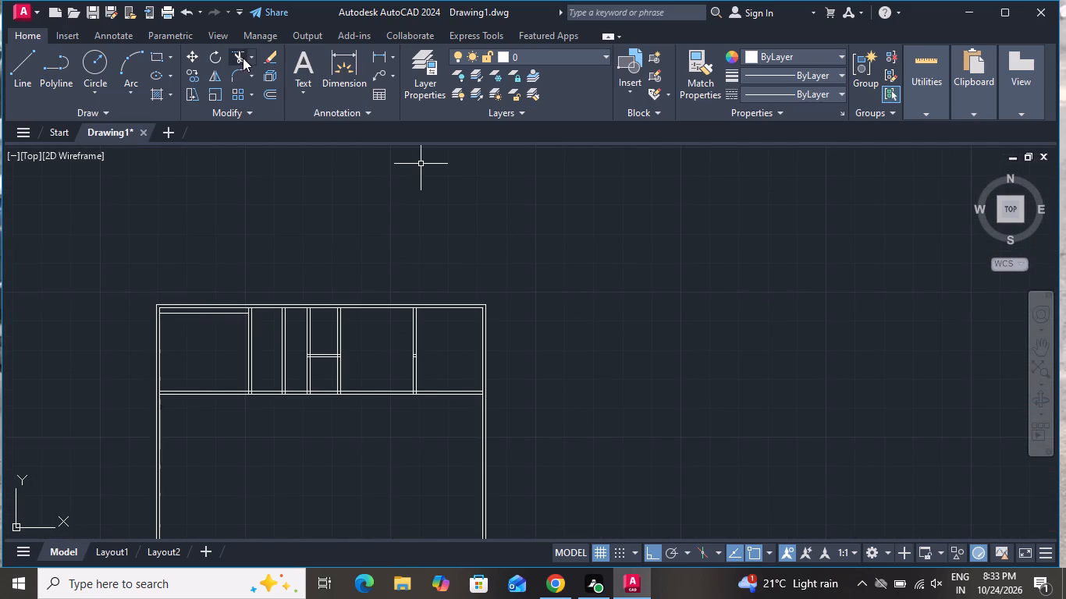
click(377, 49)
scroll(337, 322, up, 3)
click(346, 261)
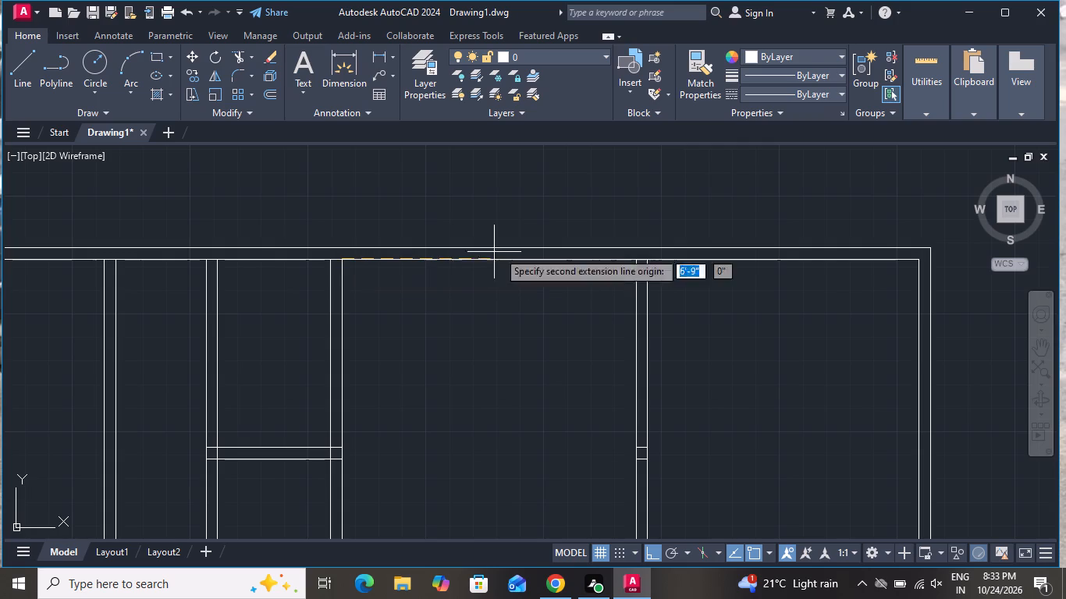
click(634, 259)
click(618, 283)
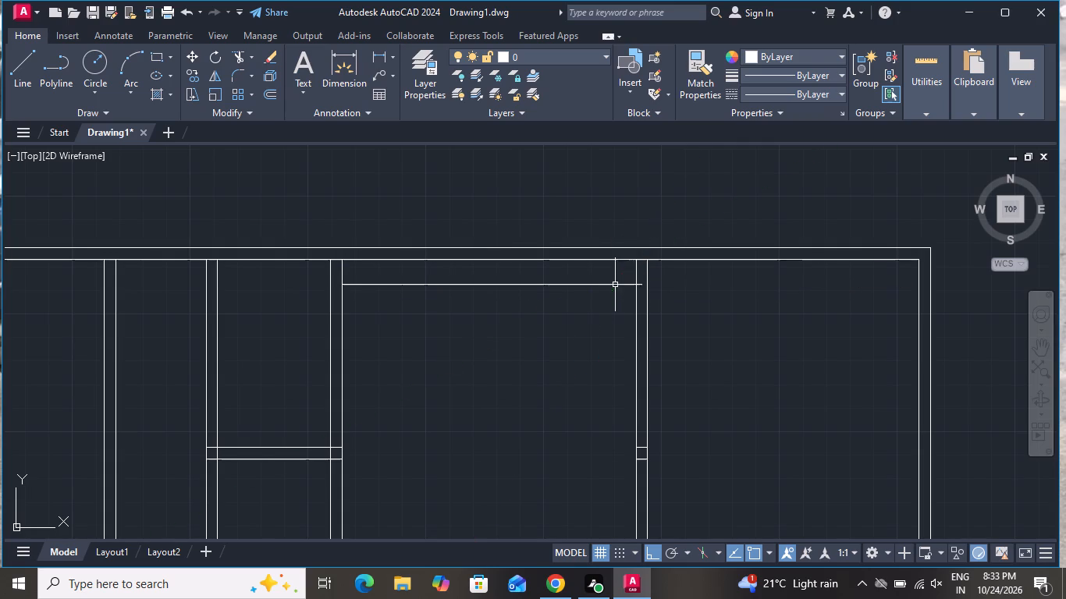
Delete the two linear width dimensions below the top wall, in the wide room and in the top-left room.
scroll(506, 281, up, 3)
scroll(451, 319, up, 3)
scroll(307, 202, up, 4)
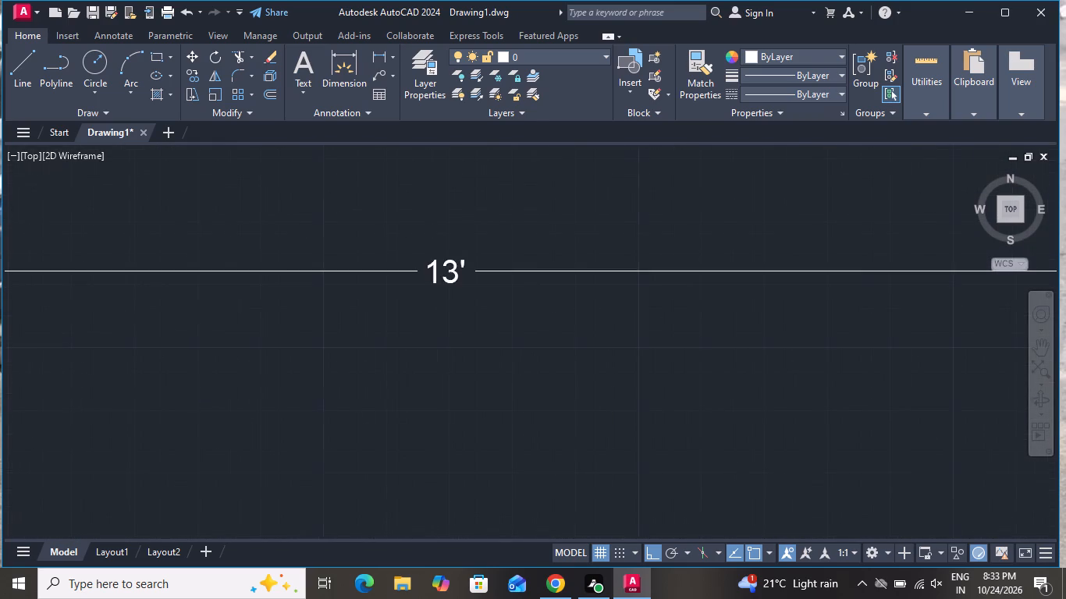
scroll(441, 379, down, 14)
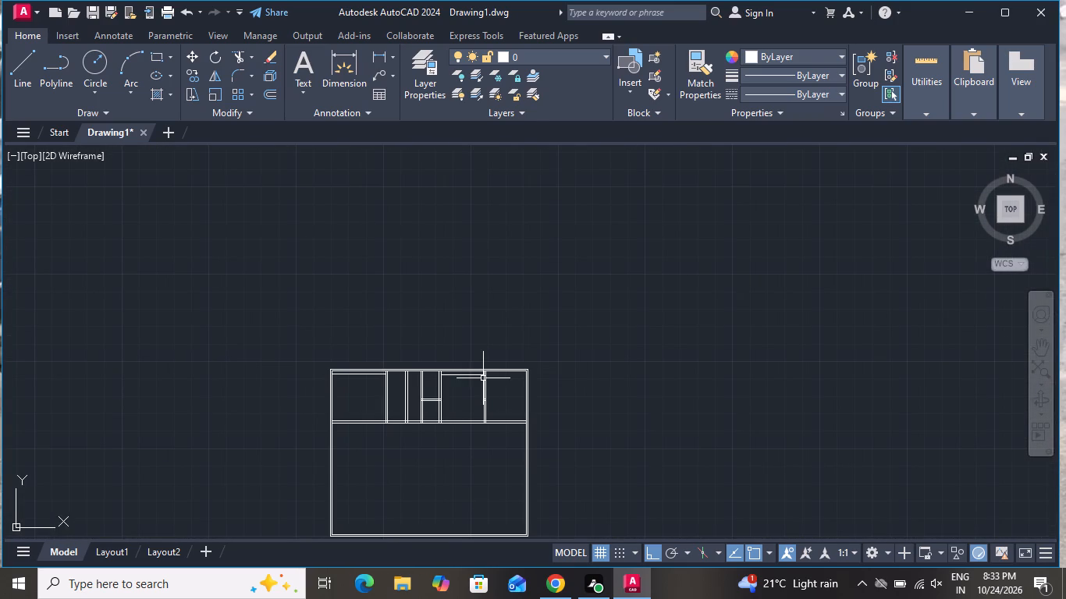
click(474, 374)
key(Delete)
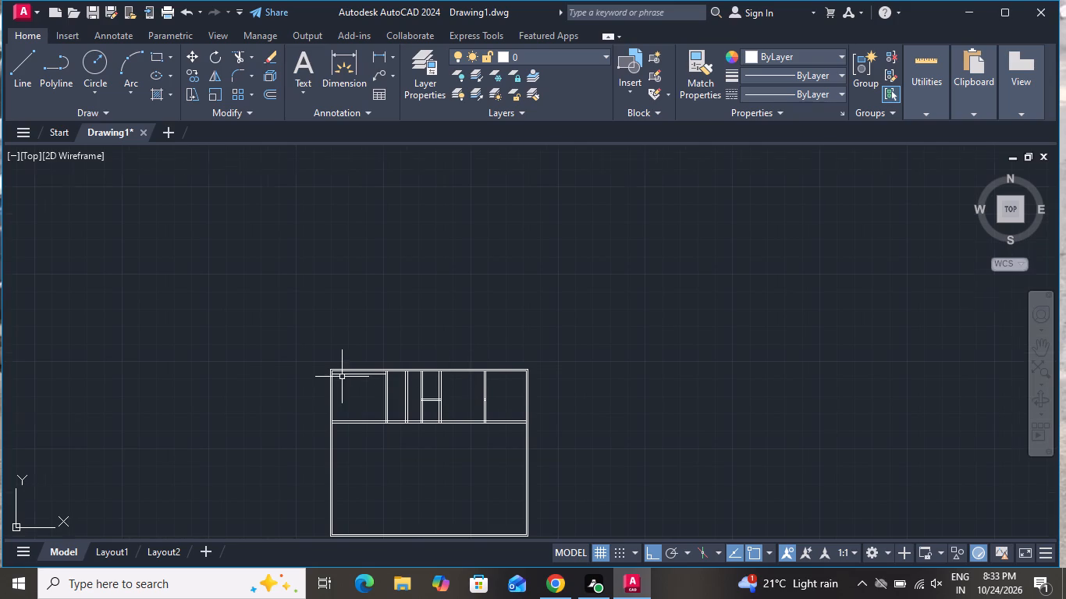
scroll(341, 377, up, 3)
click(345, 365)
click(334, 400)
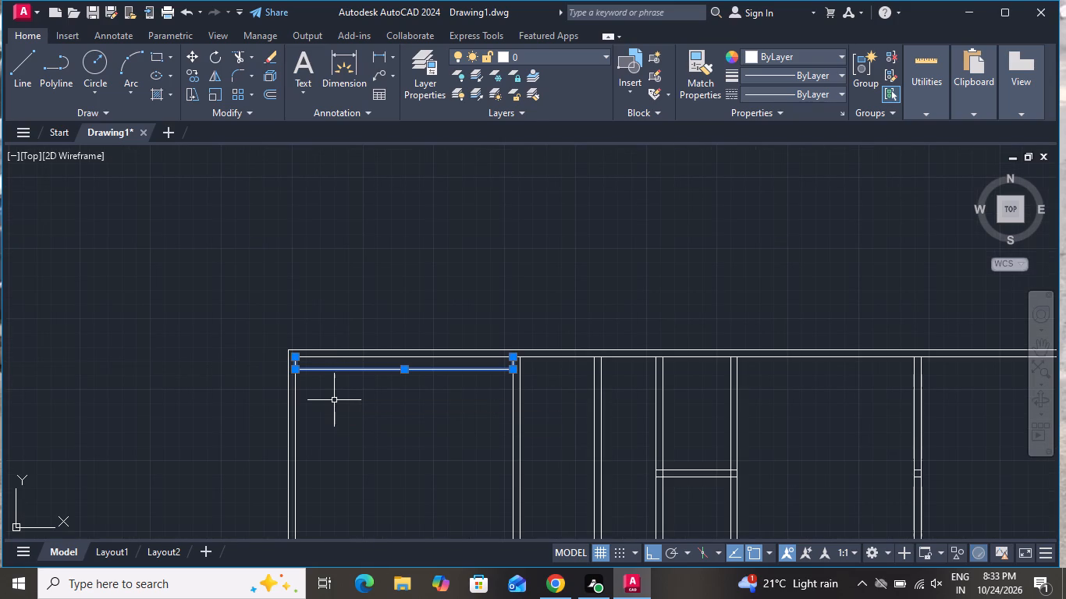
key(Delete)
scroll(391, 183, down, 2)
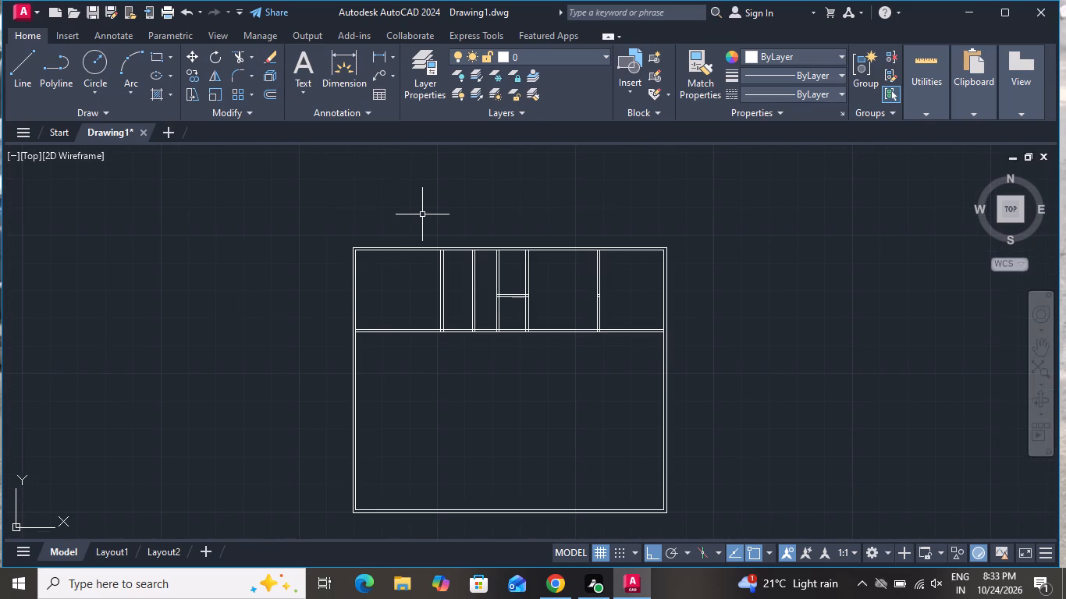
Extend both lines of the short horizontal wall leftward across the narrow rooms to the far line of the leftmost partition.
text(ex)
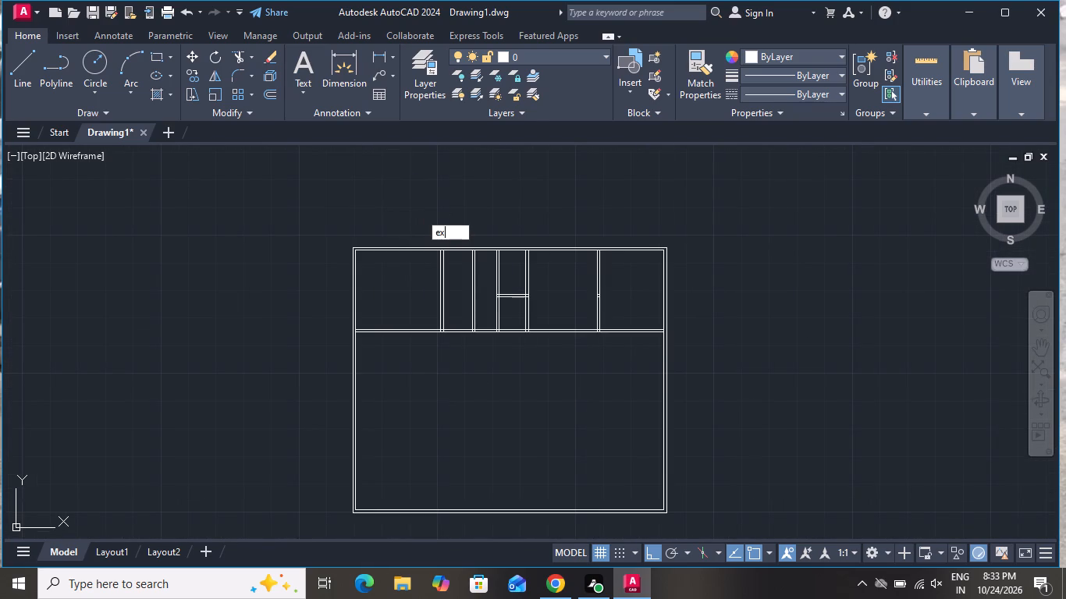
key(space)
key(space)
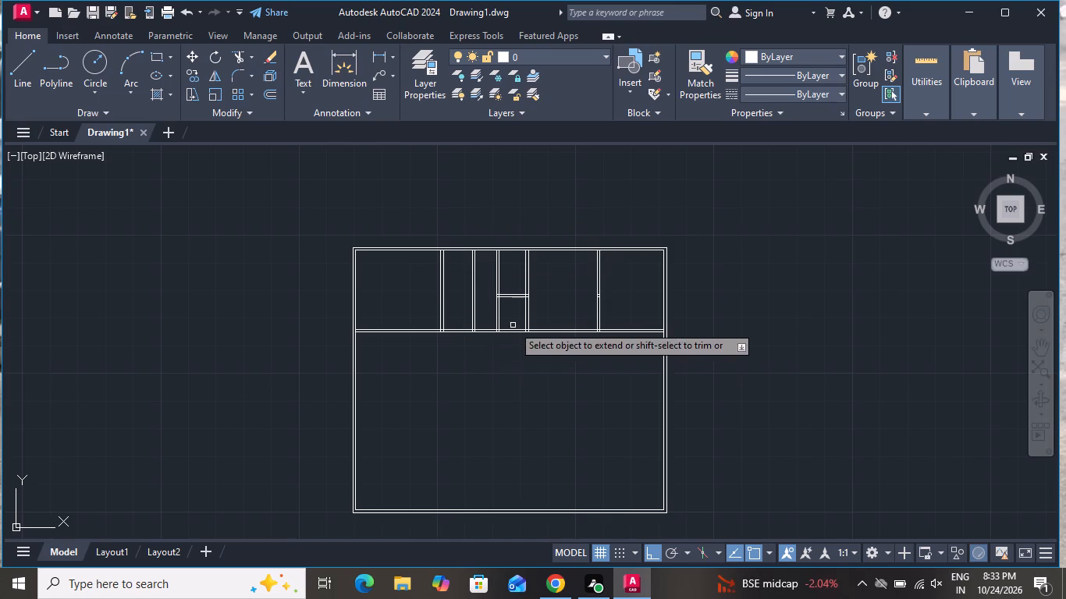
scroll(513, 325, up, 2)
click(520, 232)
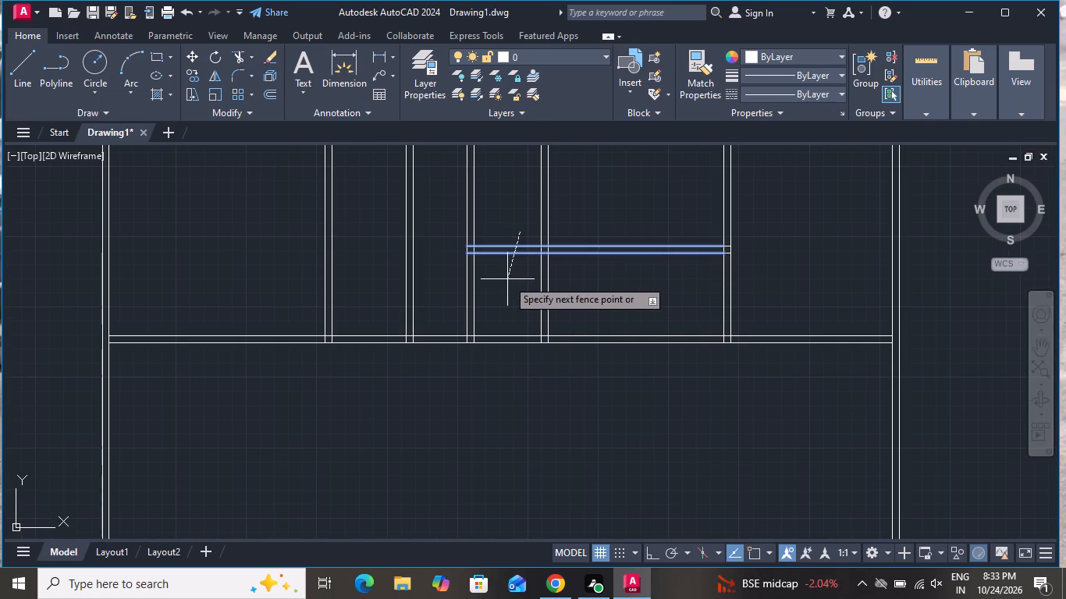
click(489, 217)
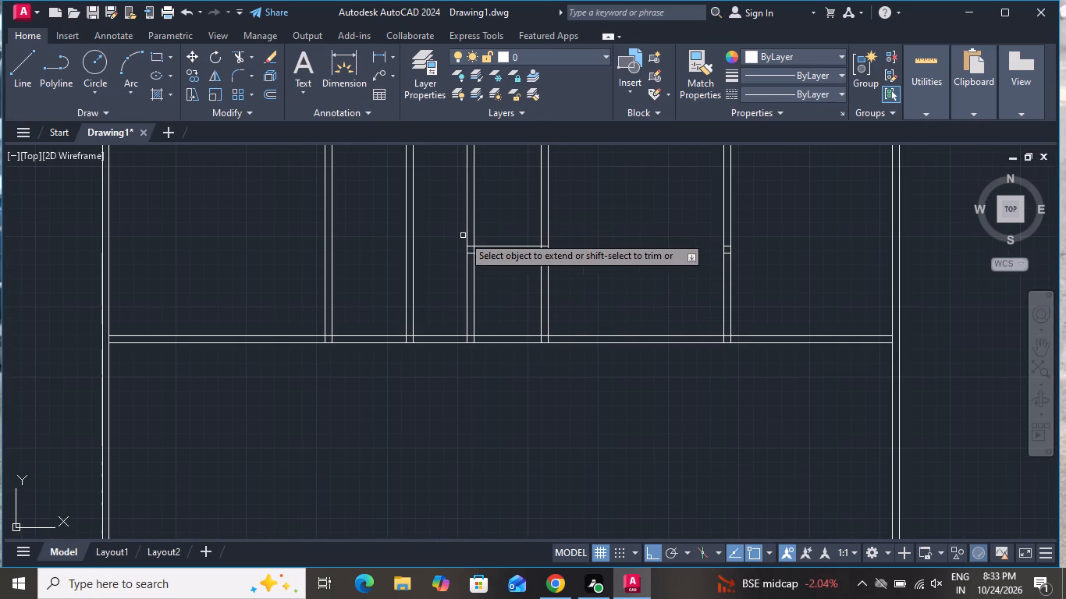
scroll(454, 238, up, 2)
click(495, 246)
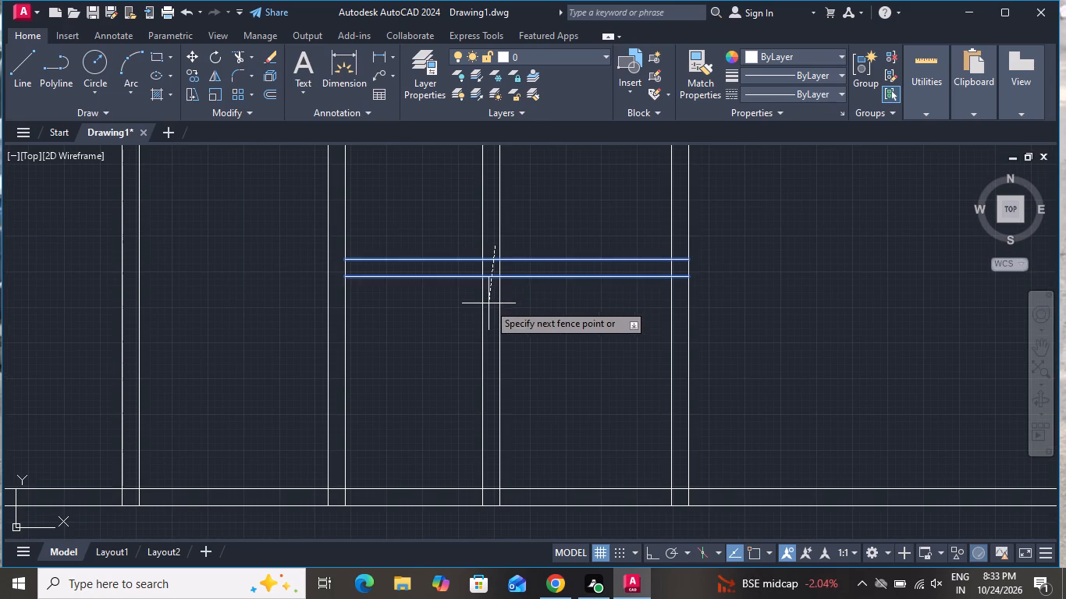
click(489, 303)
click(427, 229)
click(397, 314)
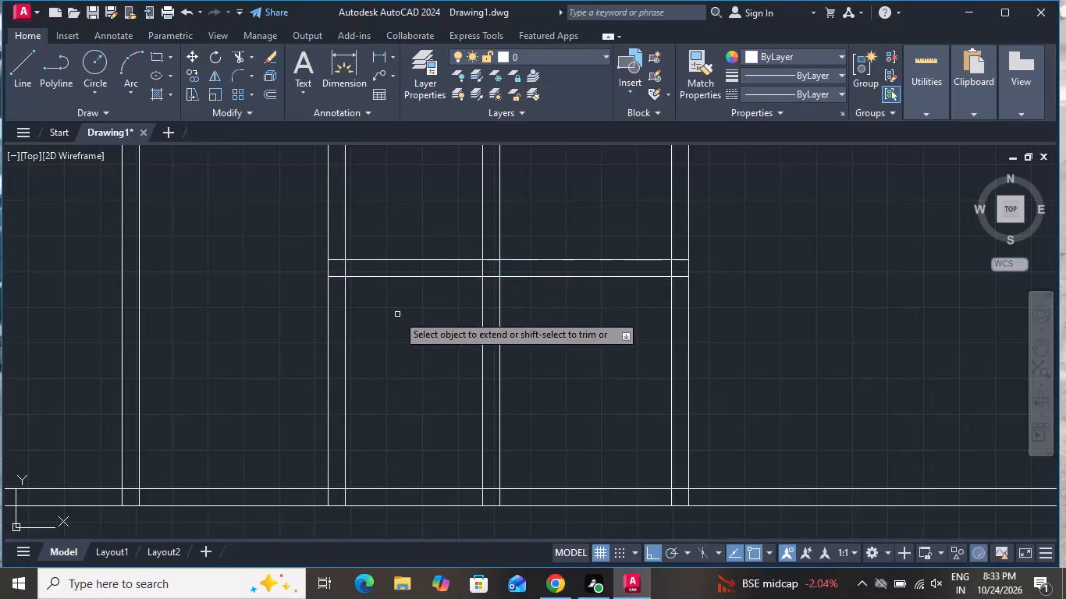
click(339, 243)
click(338, 294)
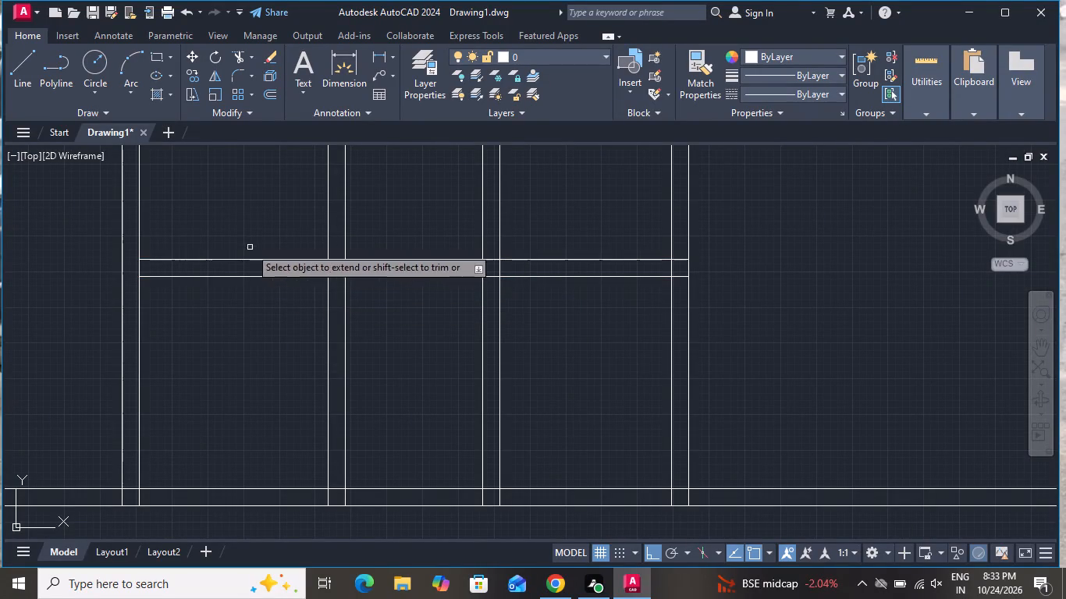
click(236, 230)
click(196, 310)
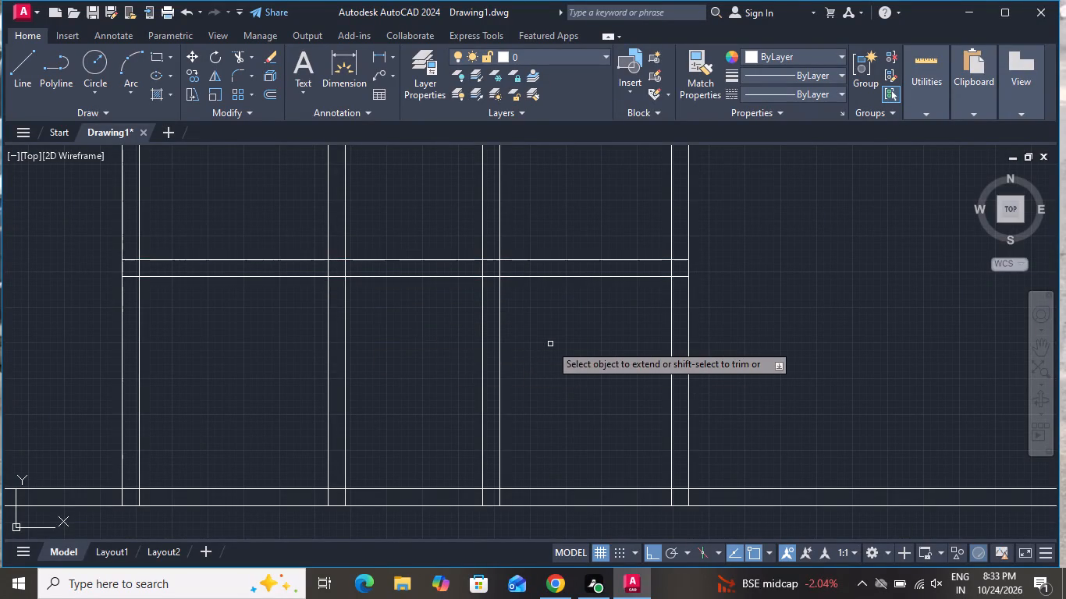
right_click(550, 342)
click(581, 374)
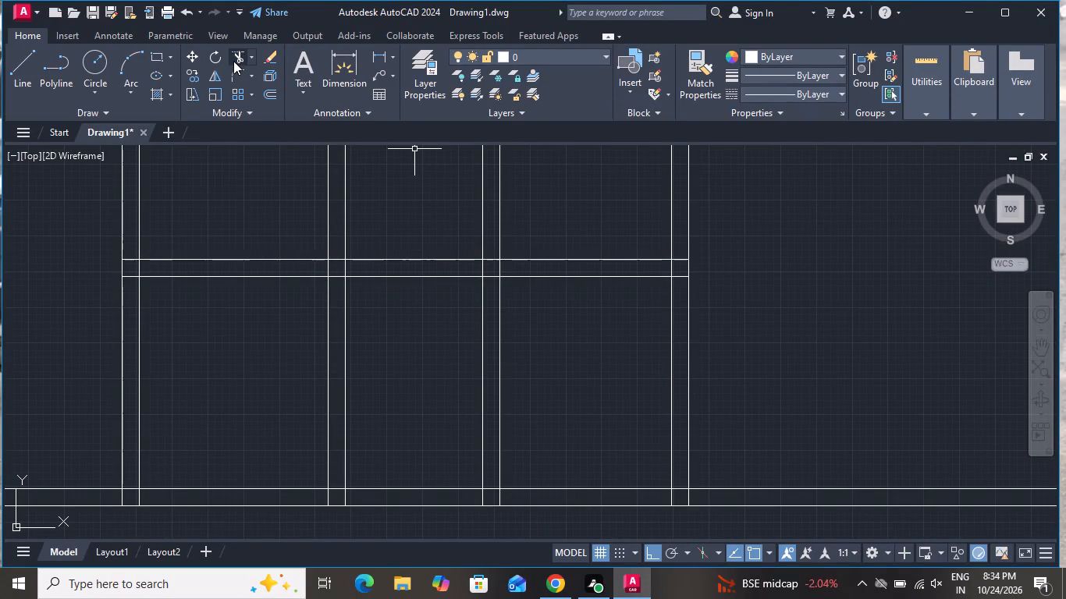
Trim away the two middle vertical partitions between the extended horizontal wall and the long horizontal wall below it.
click(233, 61)
click(541, 371)
click(200, 390)
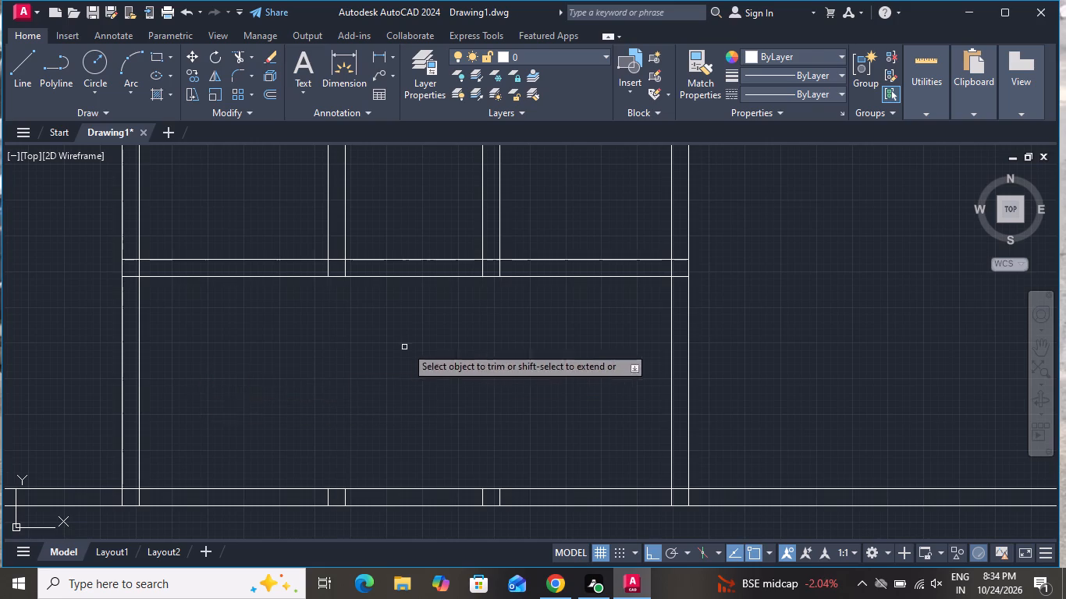
Trim the long horizontal wall's double lines between the leftmost partition and the wide room's left partition to open the space.
scroll(419, 346, down, 2)
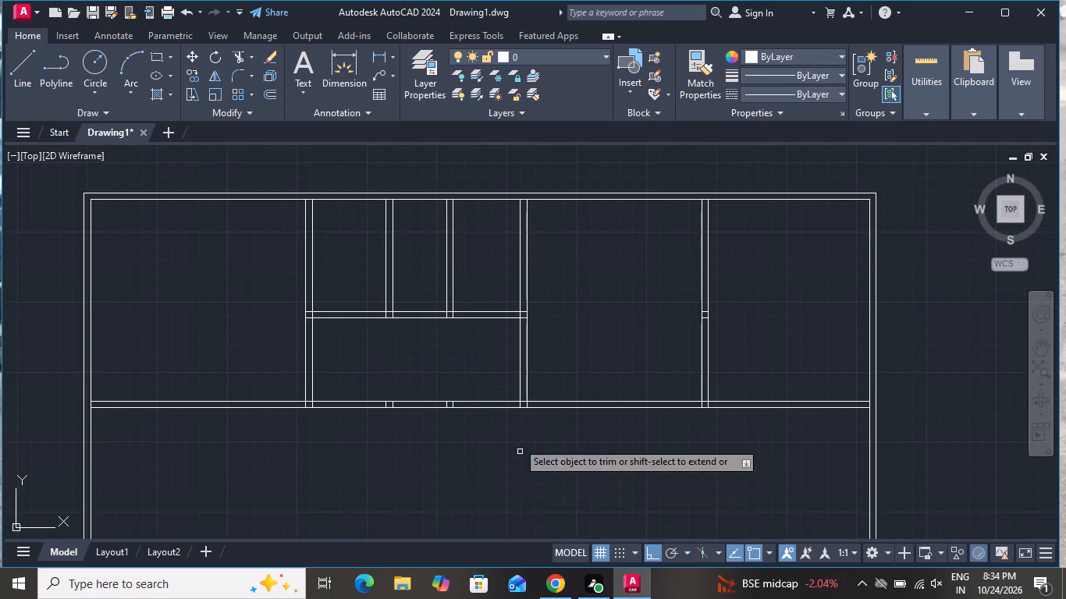
click(468, 362)
click(462, 429)
click(428, 378)
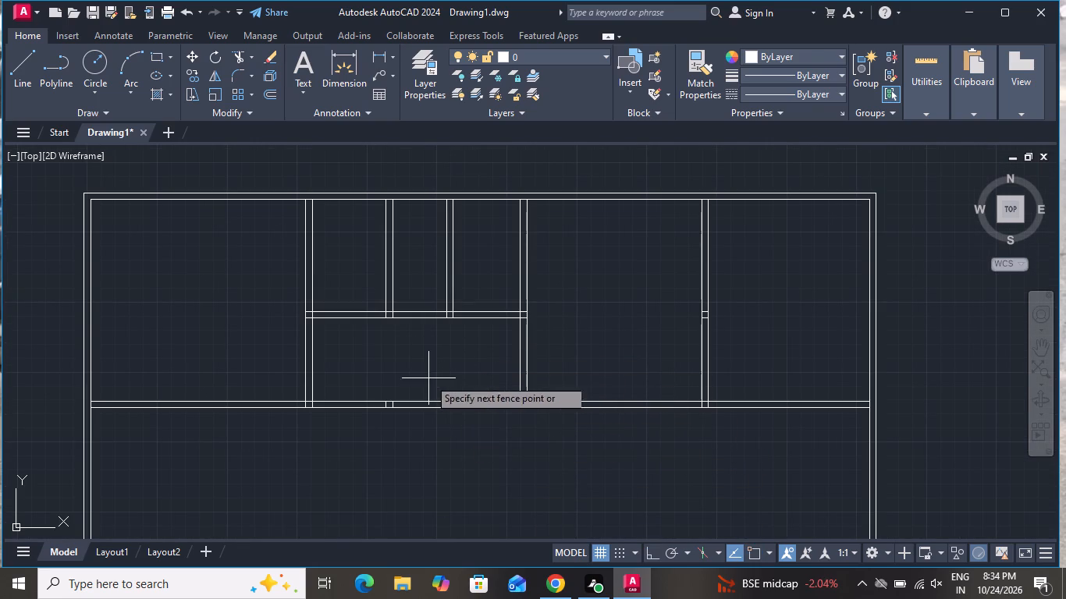
click(429, 431)
click(346, 370)
click(332, 448)
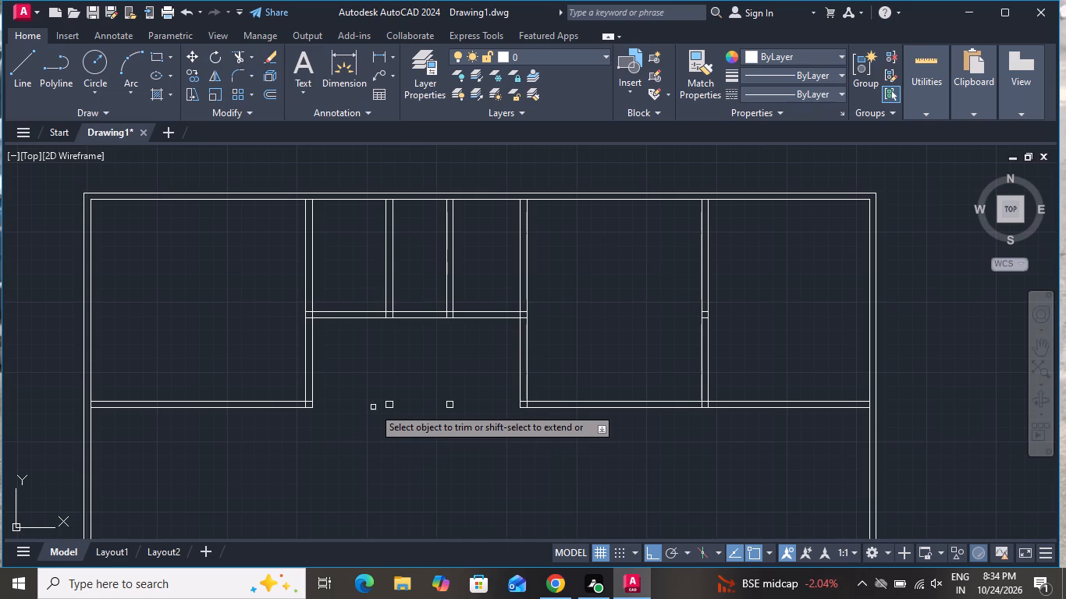
Trim away the two small leftover squares where the middle partitions crossed the removed stretch of wall.
click(389, 404)
click(396, 420)
scroll(396, 400, up, 2)
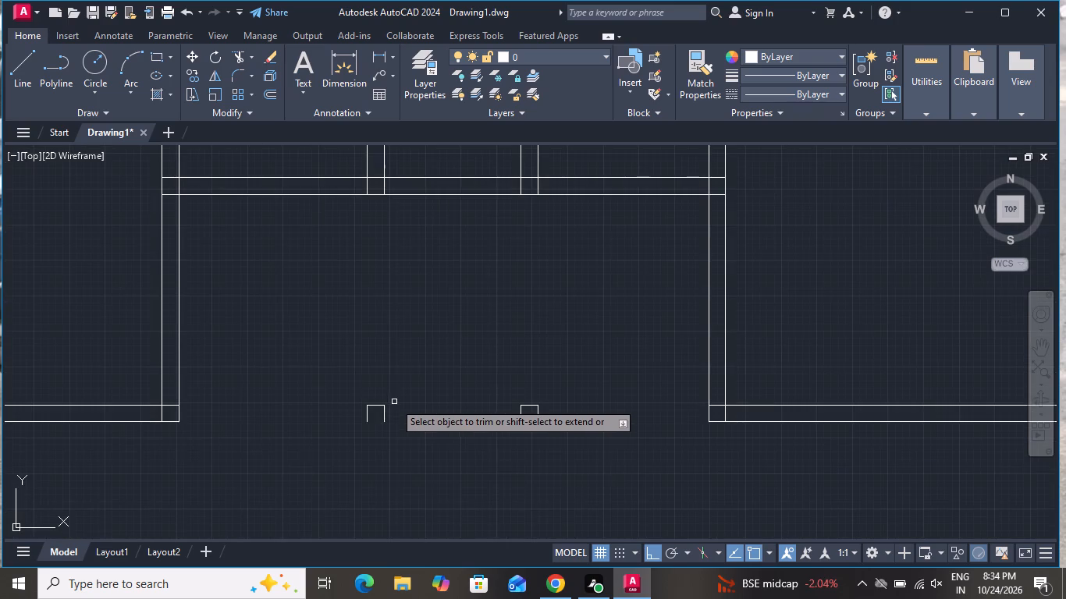
scroll(390, 413, up, 2)
click(390, 414)
click(310, 416)
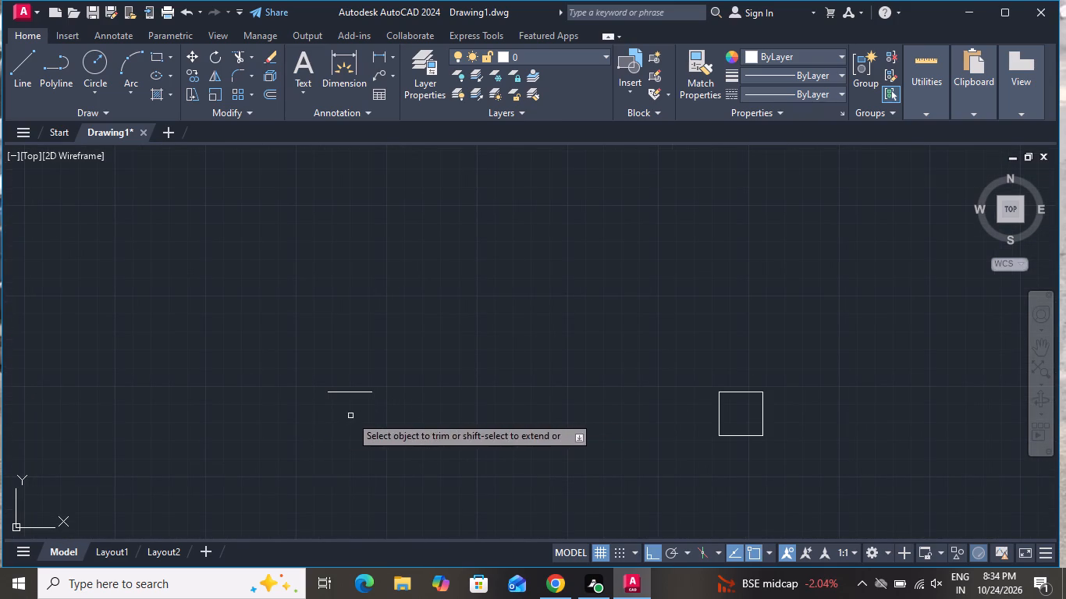
click(350, 416)
click(350, 380)
click(693, 420)
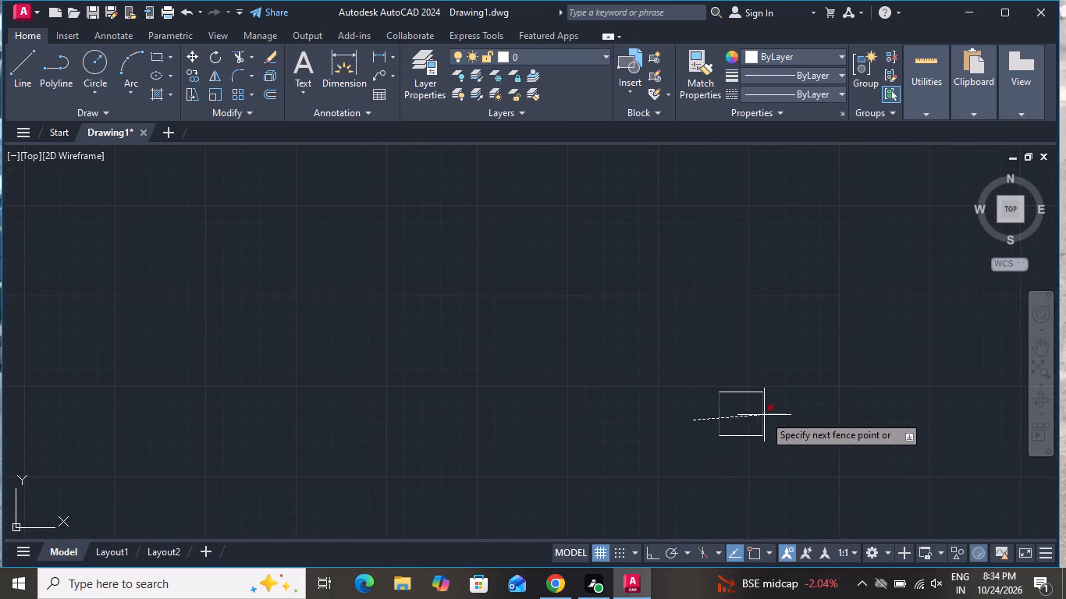
click(769, 415)
click(745, 371)
click(746, 473)
Trim the short stray horizontal pieces inside the vertical partition on the wide room's right side.
scroll(607, 370, down, 2)
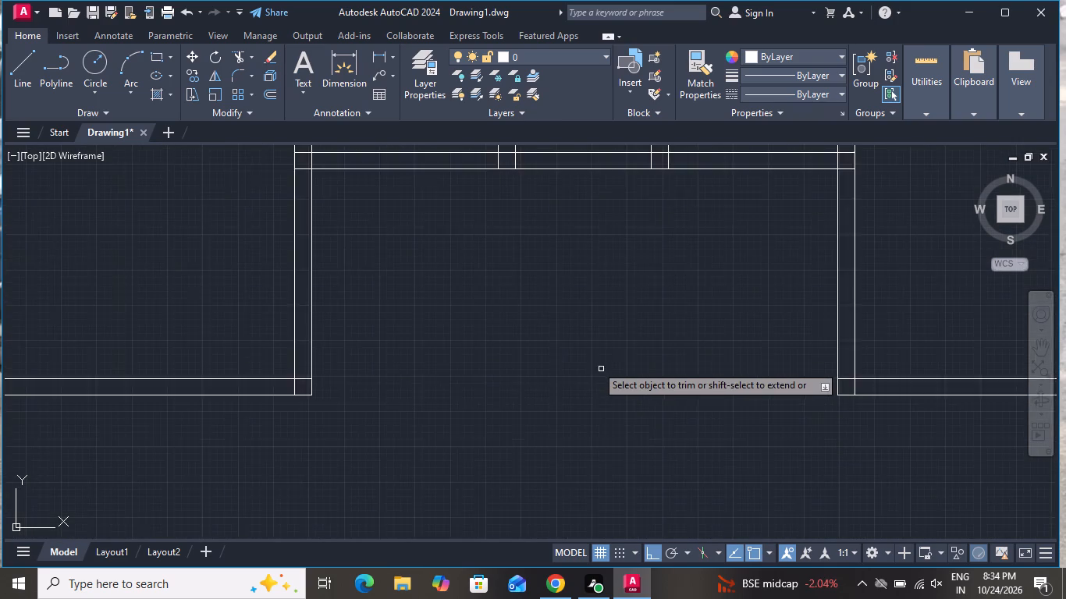
scroll(595, 363, down, 4)
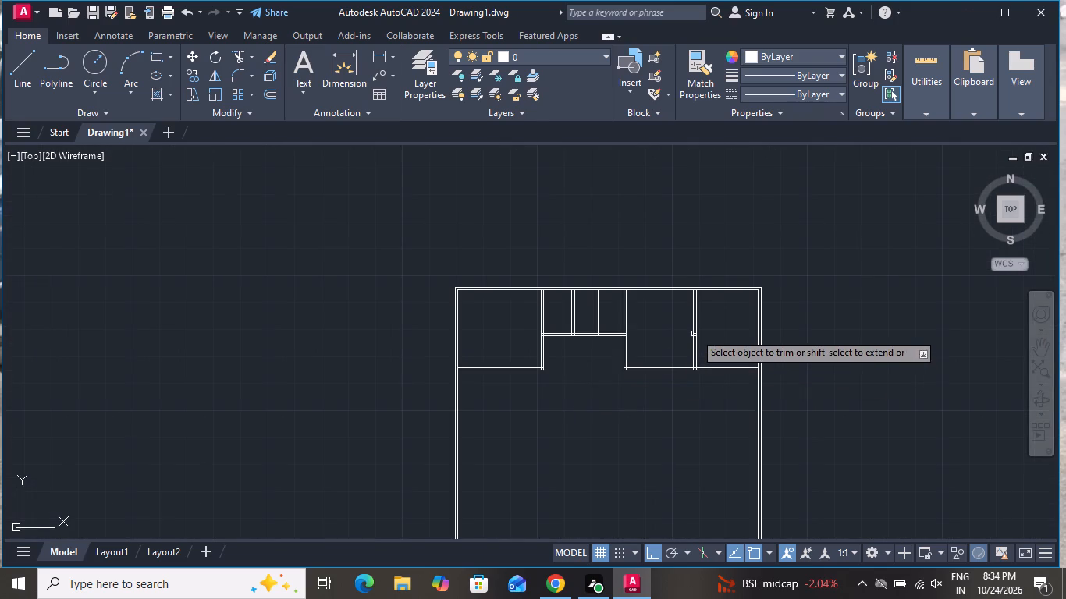
scroll(699, 332, up, 6)
click(671, 348)
click(655, 266)
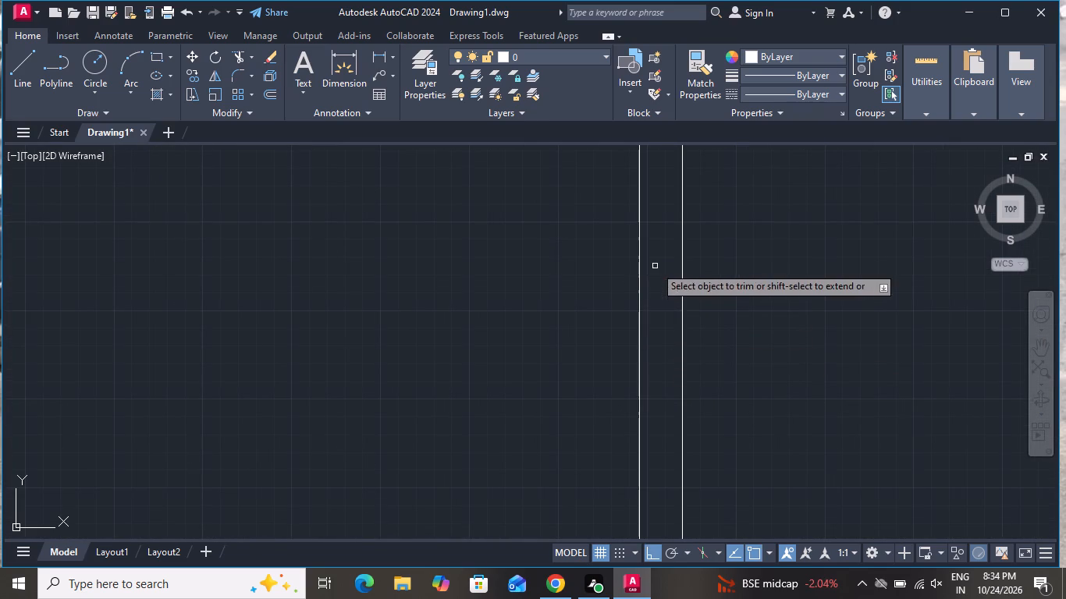
Trim the overlapping lines where the wide room's right partition meets the long horizontal wall to form a clean T-junction.
scroll(658, 268, down, 3)
scroll(672, 422, up, 3)
click(662, 396)
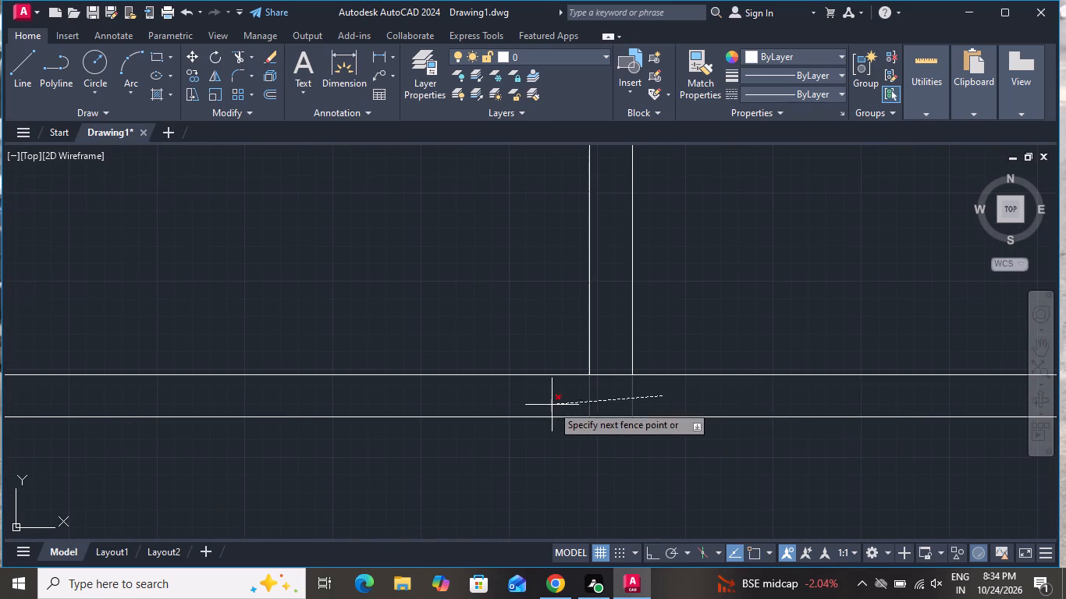
click(552, 405)
click(602, 390)
click(607, 360)
Trim the right outer wall's inner line where the long horizontal wall joins it.
scroll(586, 426, down, 2)
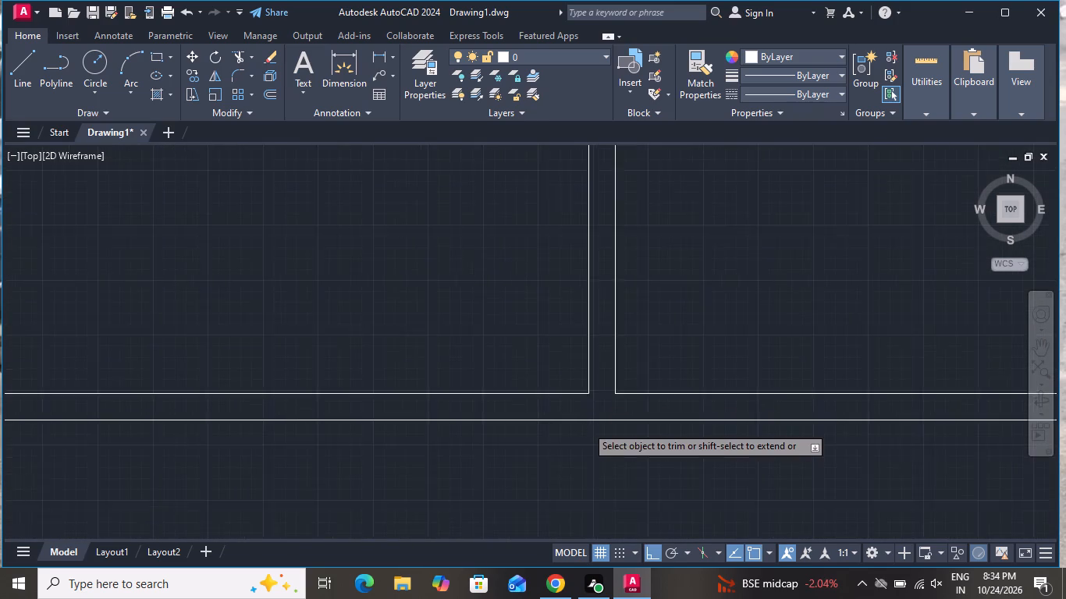
scroll(586, 426, down, 3)
scroll(687, 421, up, 5)
click(682, 434)
click(631, 461)
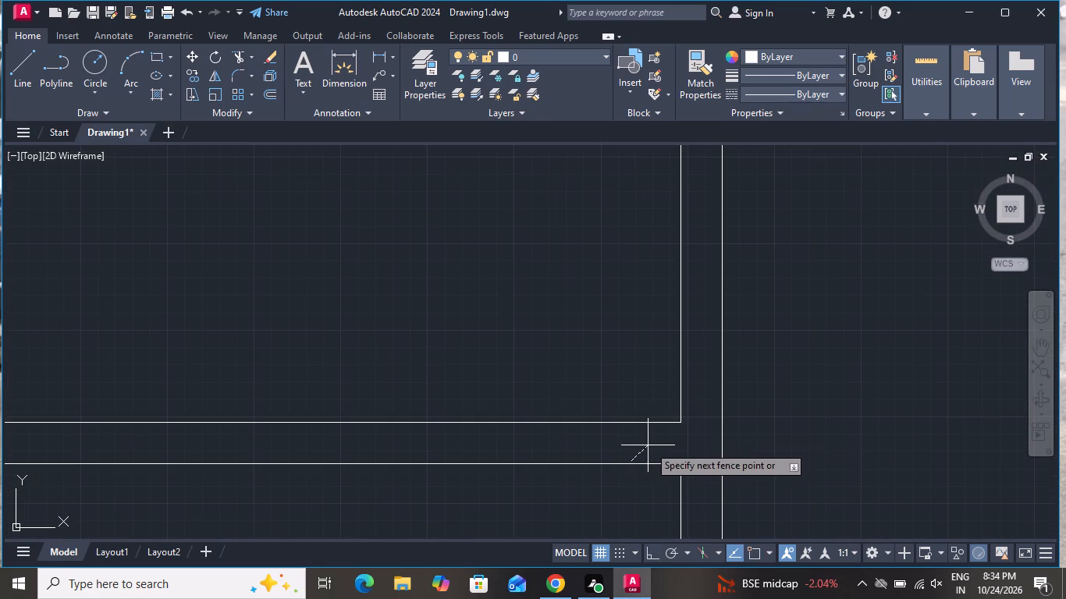
click(655, 443)
Trim the overlapping lines at the wide room's lower-left wall corner to leave a clean corner.
scroll(670, 445, down, 4)
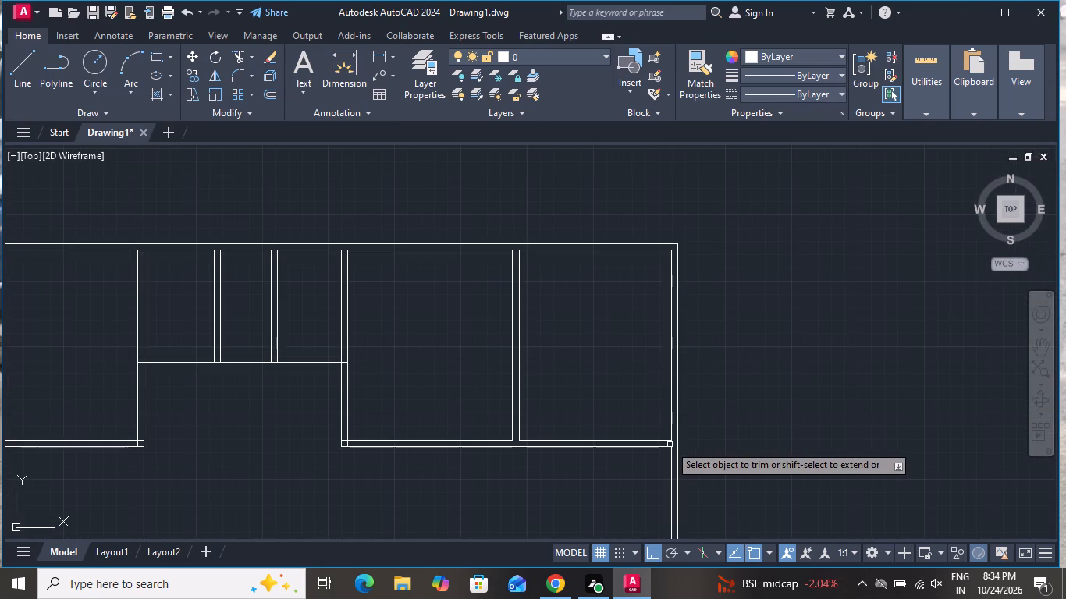
scroll(670, 445, down, 2)
scroll(521, 434, up, 3)
scroll(613, 480, up, 3)
click(559, 432)
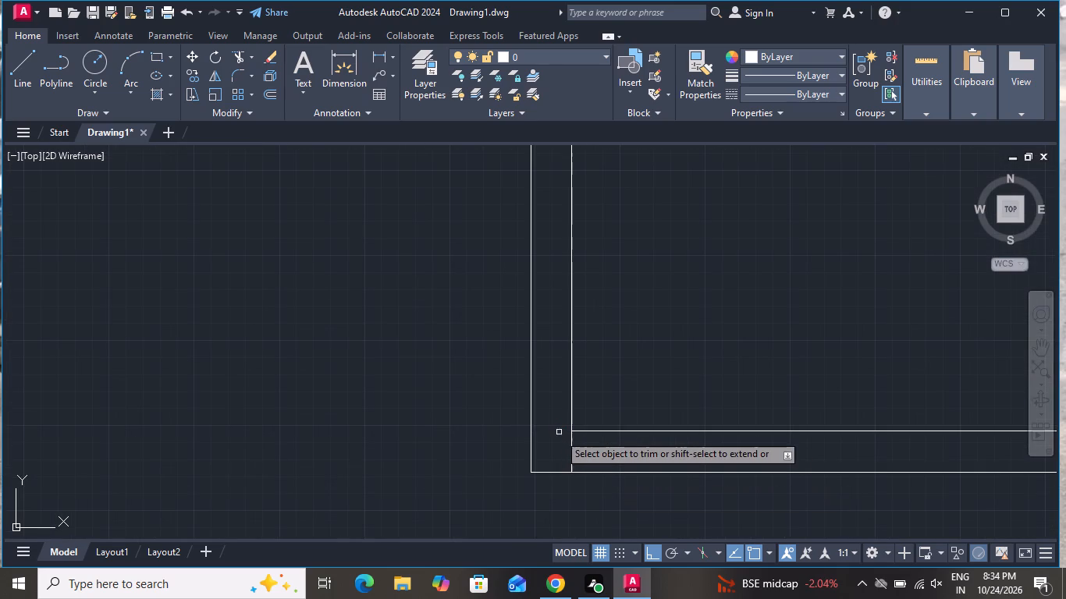
click(566, 442)
click(581, 446)
Trim the crossing lines where the short horizontal wall meets the wide room's left partition to form a clean T-junction.
scroll(593, 491, down, 3)
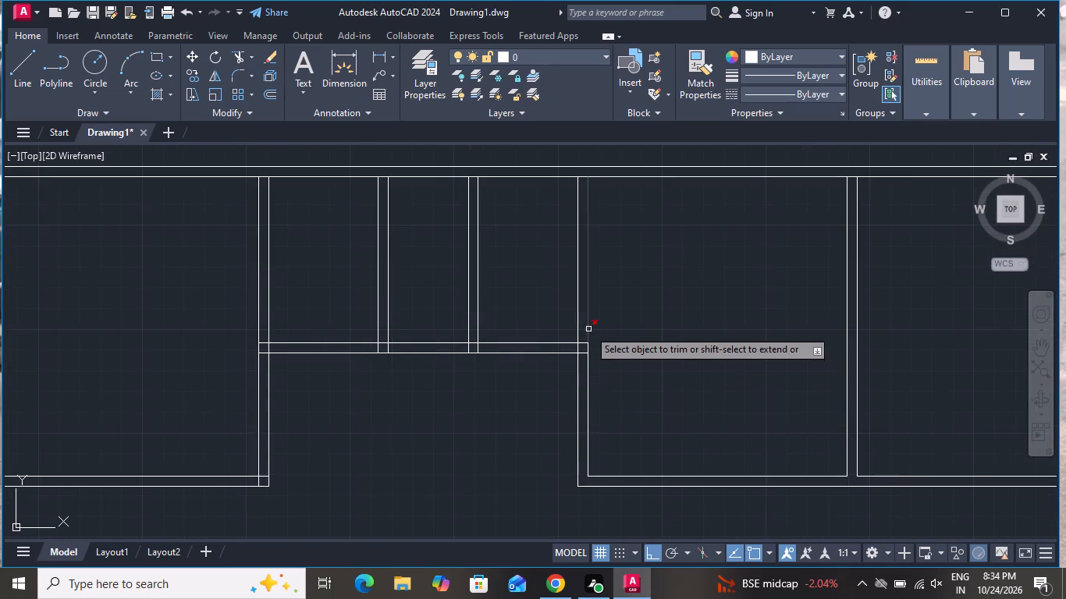
scroll(588, 328, up, 4)
click(573, 360)
click(567, 482)
click(538, 402)
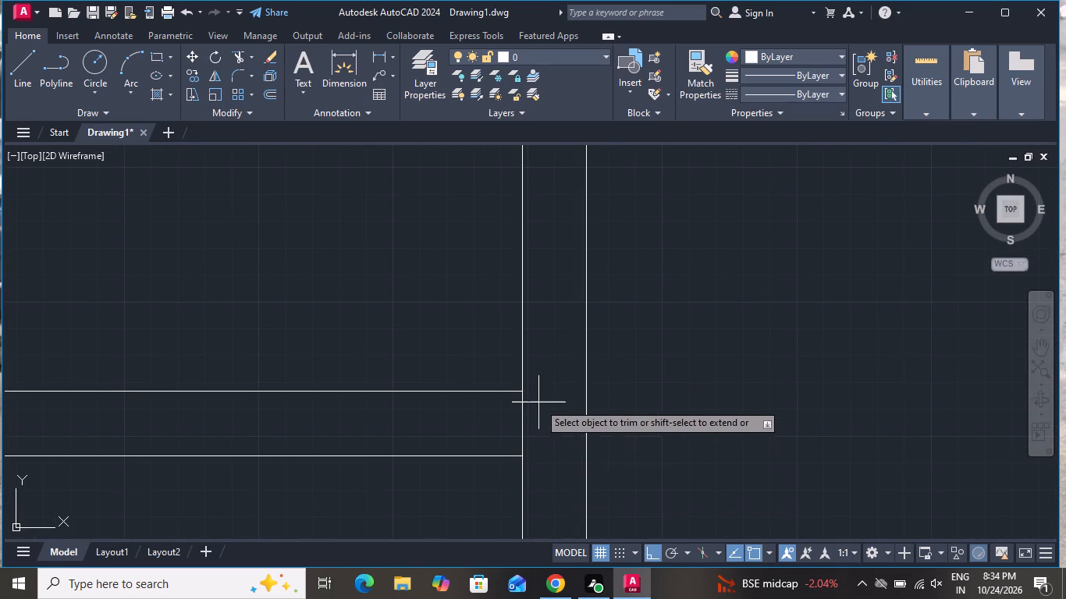
click(504, 420)
Trim the overlapping lines where the two short partitions between the small rooms meet the short horizontal wall, leaving clean T-junctions.
scroll(587, 424, down, 4)
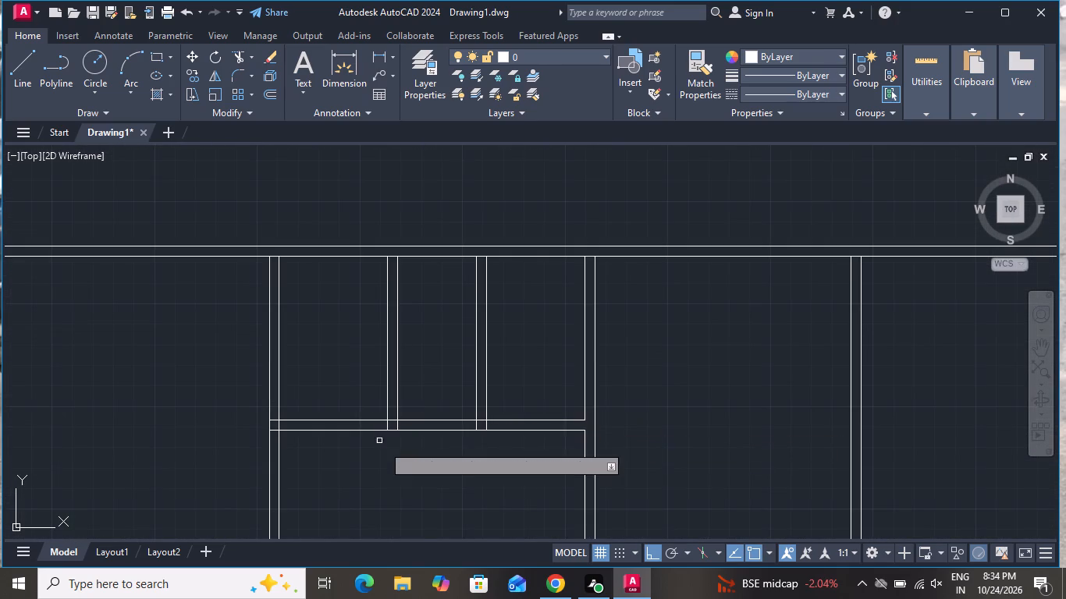
scroll(382, 445, up, 3)
click(362, 398)
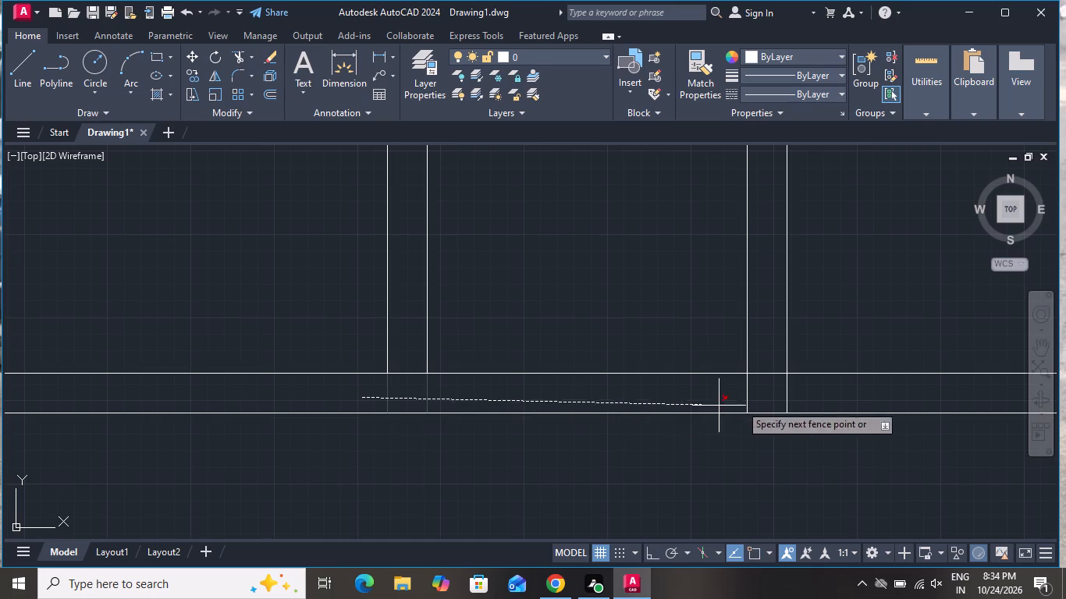
click(830, 389)
click(762, 387)
click(762, 366)
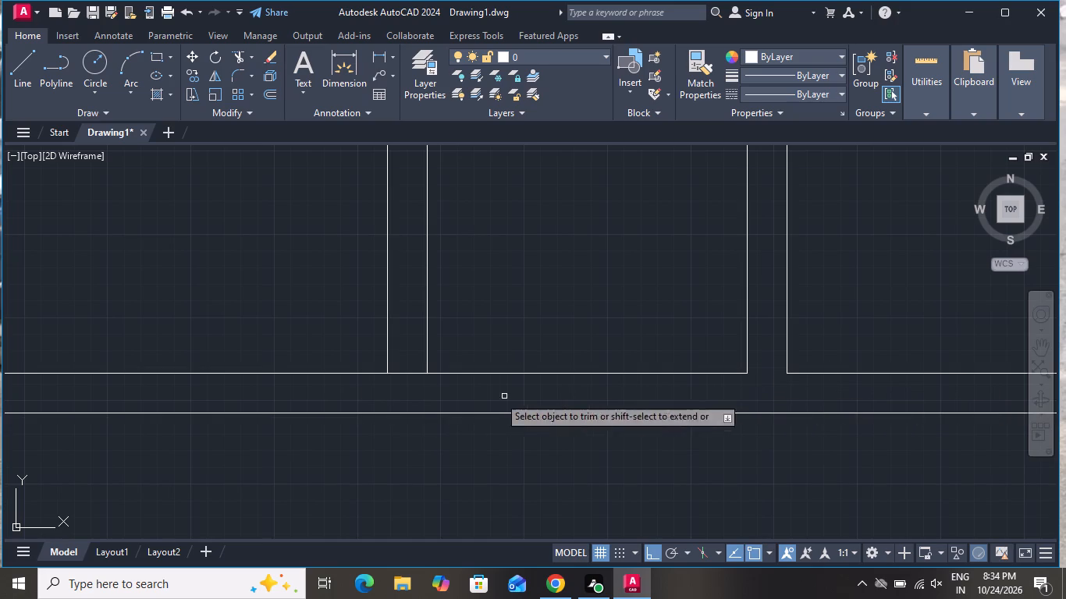
click(403, 388)
click(415, 346)
Trim the crossing lines where the short horizontal wall meets the partition beside the upper-left room to form a clean T-junction.
scroll(422, 431, down, 1)
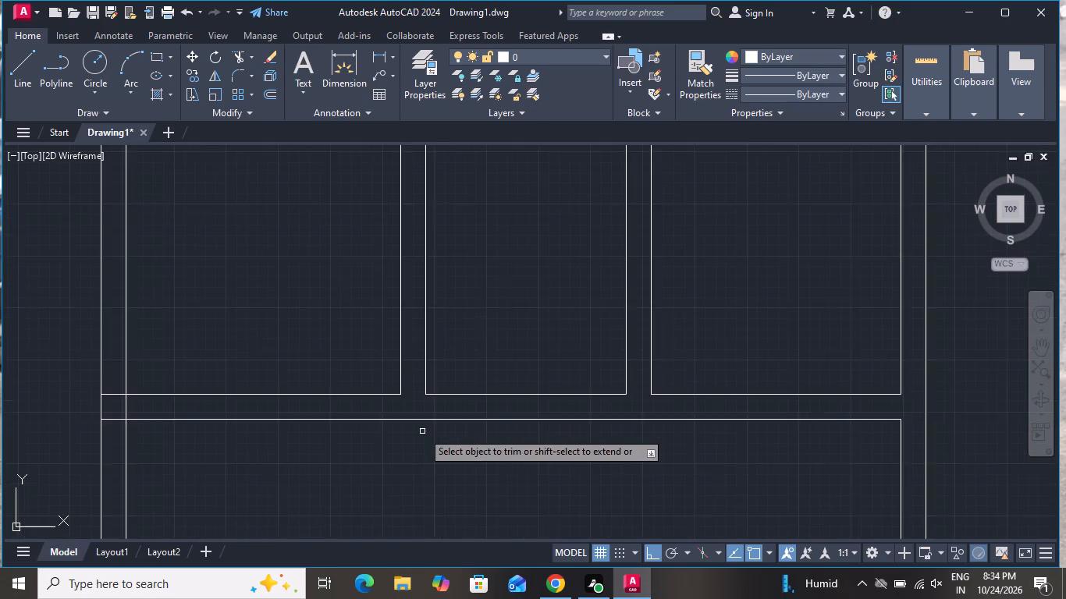
scroll(422, 431, down, 2)
scroll(306, 436, up, 3)
click(297, 422)
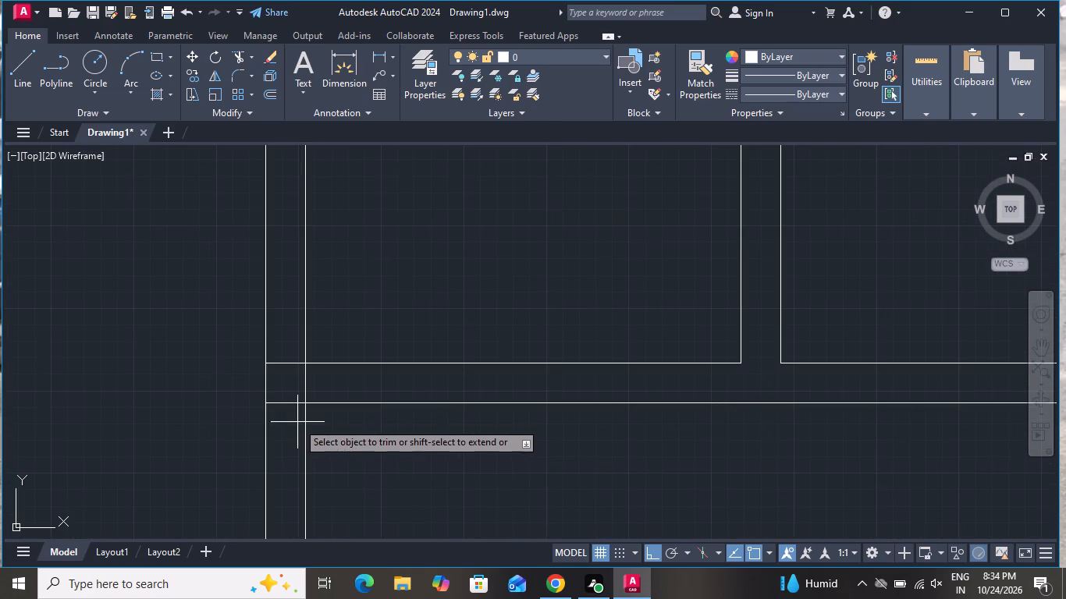
click(294, 359)
click(294, 387)
click(338, 391)
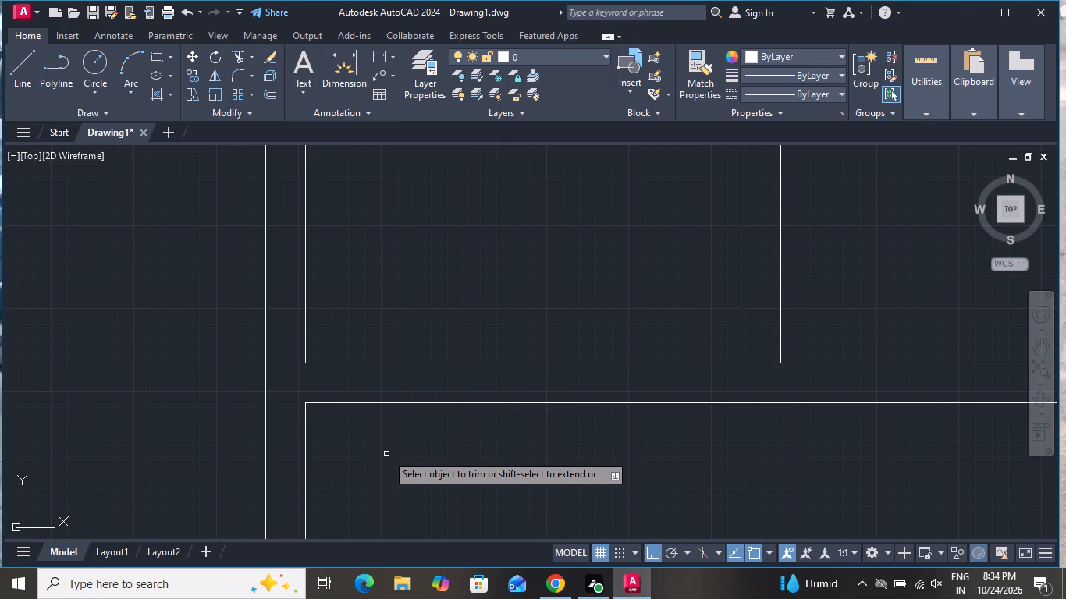
Trim the top outer wall's inner line at each of the four partitions bounding the three small rooms.
scroll(386, 454, down, 3)
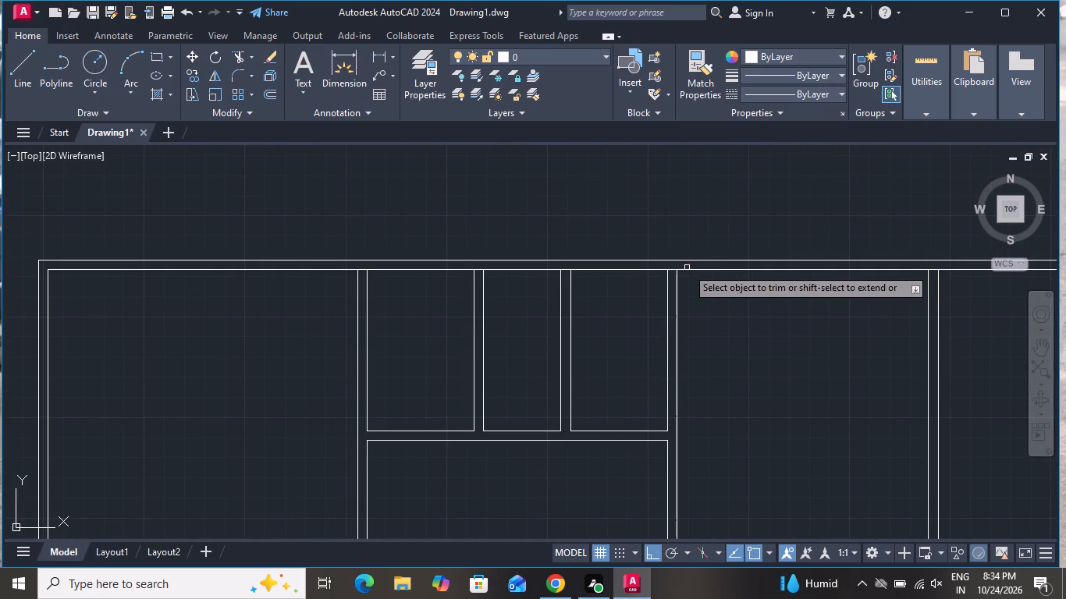
scroll(678, 260, up, 3)
click(652, 299)
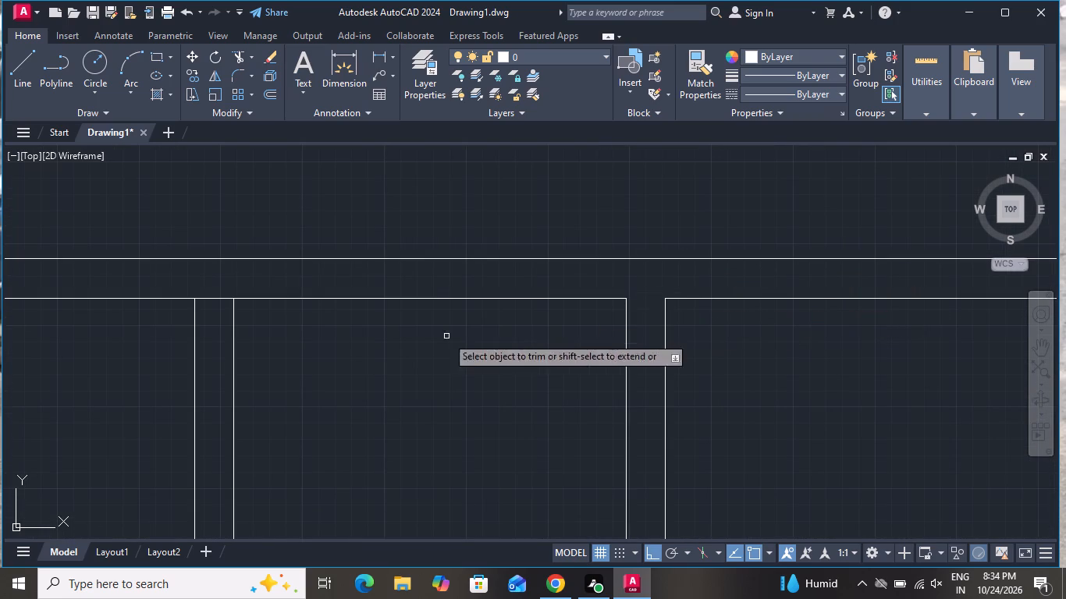
click(220, 299)
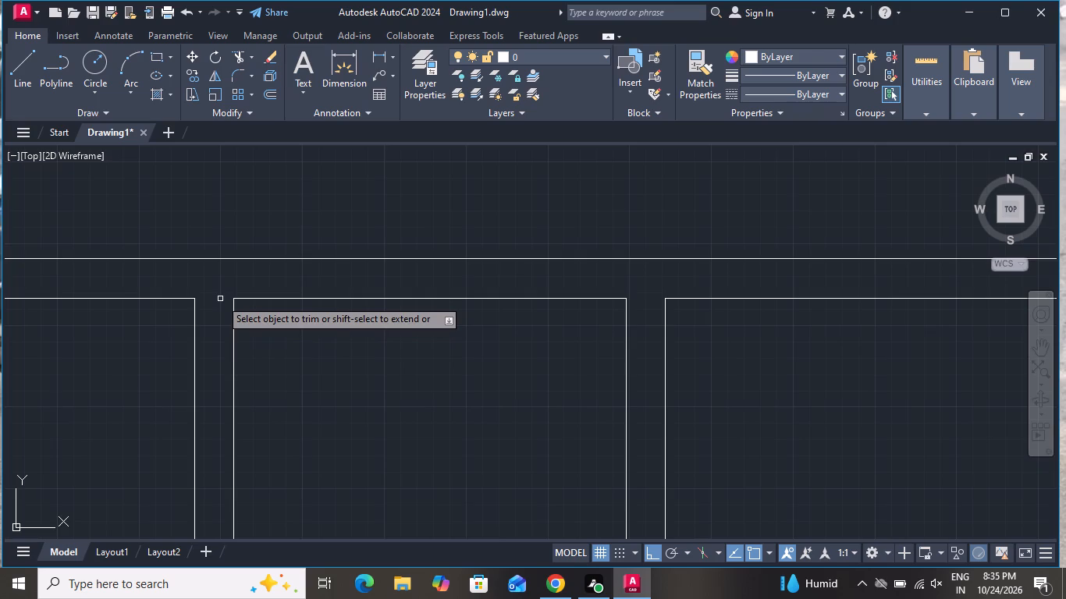
scroll(220, 299, down, 3)
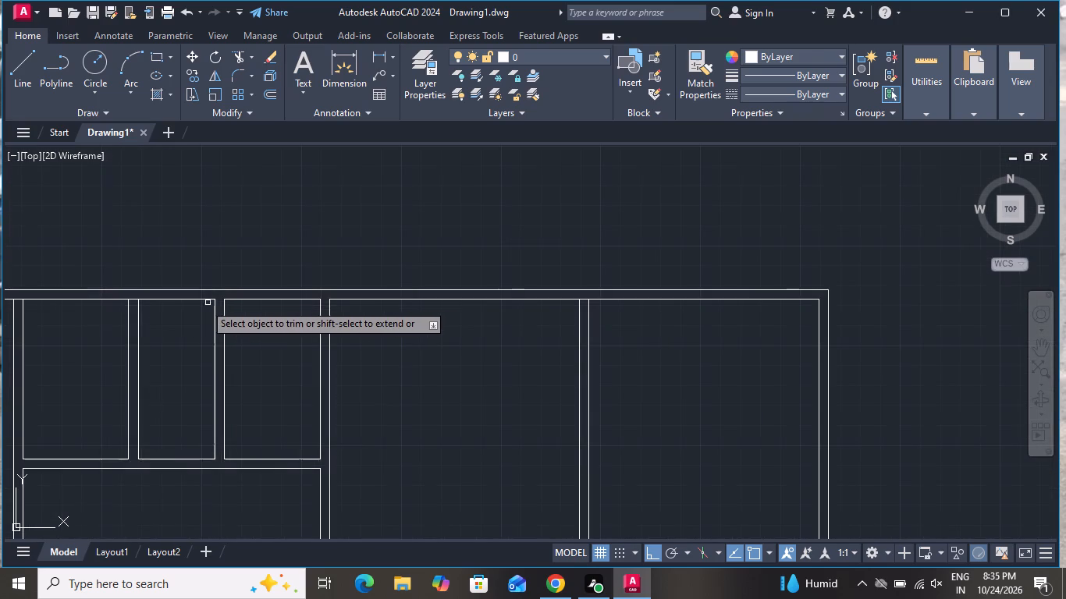
scroll(126, 307, up, 4)
click(133, 298)
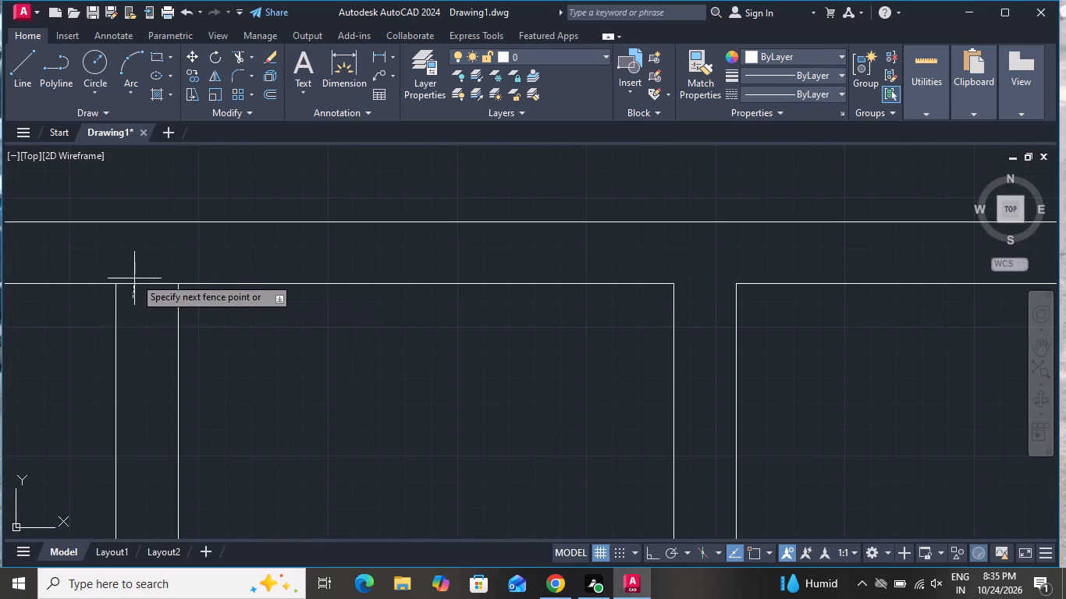
click(134, 276)
scroll(193, 298, down, 4)
scroll(61, 293, up, 3)
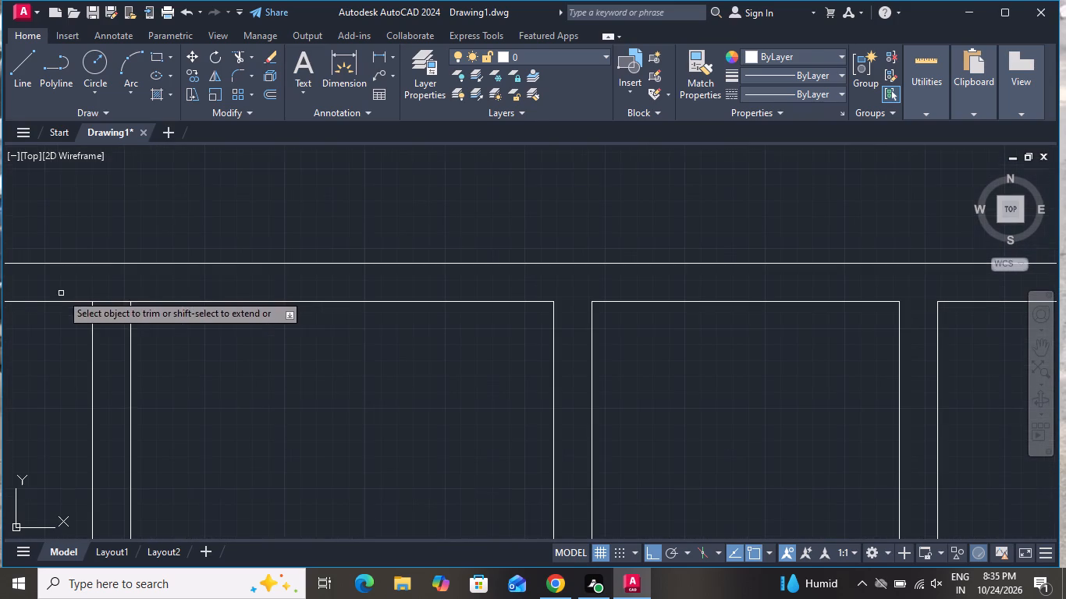
click(113, 289)
click(113, 328)
Trim the top outer wall's inner line where the partition between the two upper-right rooms joins it.
scroll(115, 314, down, 3)
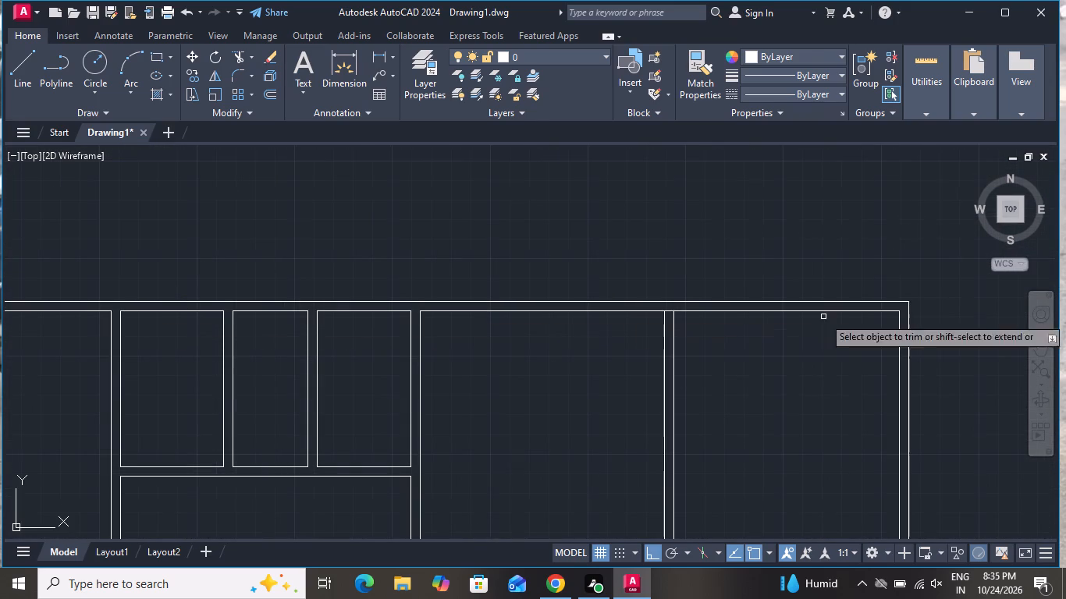
scroll(680, 313, up, 4)
click(620, 284)
click(620, 361)
Trim the overlapping lines at the upper-left room's lower-right wall corner to leave a clean corner.
scroll(623, 328, down, 4)
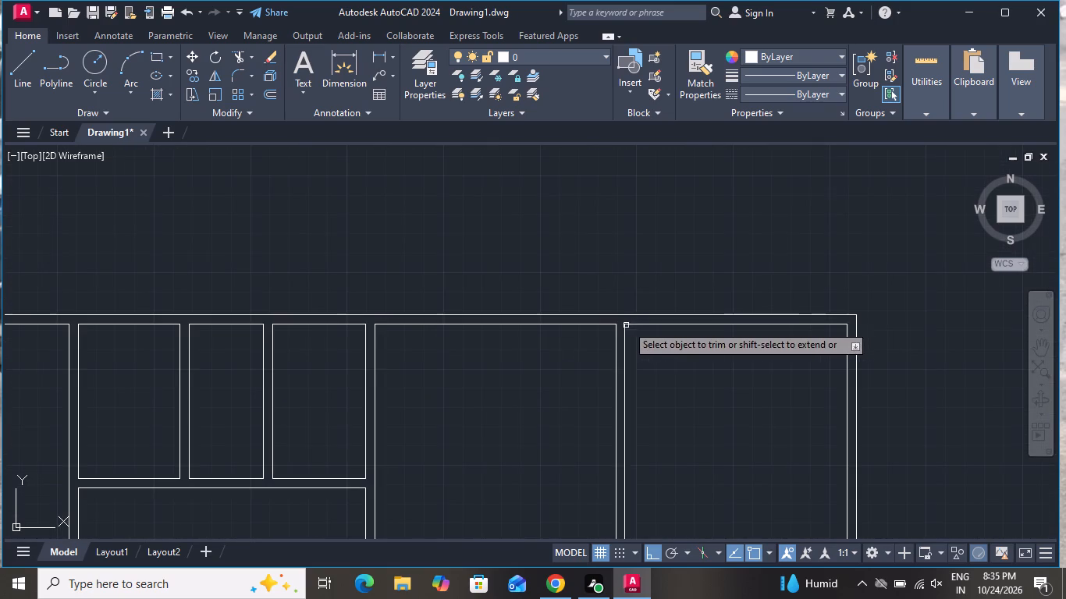
scroll(580, 292, down, 2)
scroll(378, 449, up, 2)
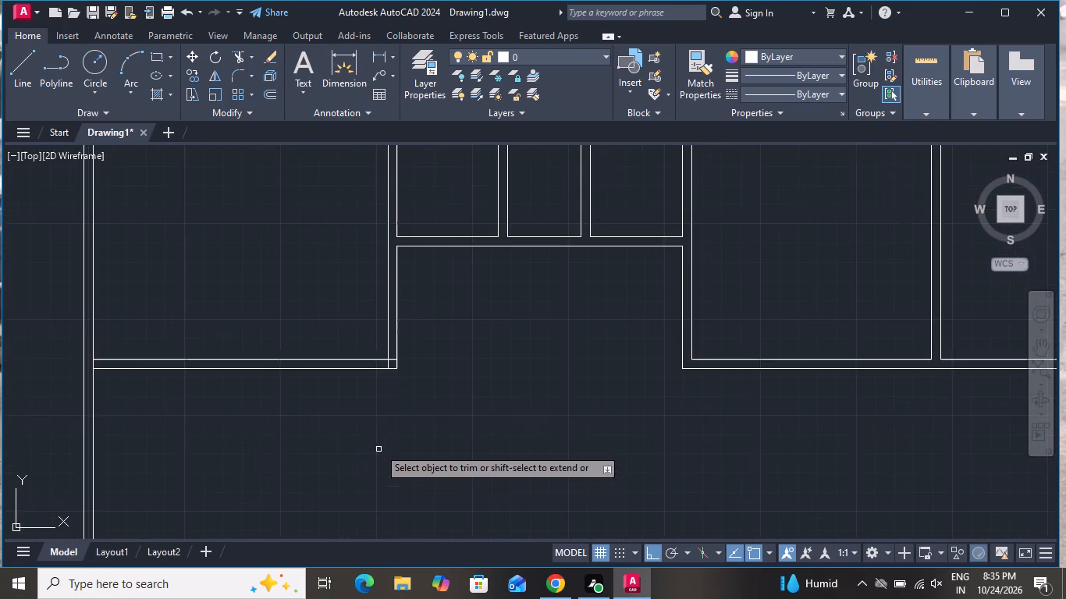
scroll(371, 392, up, 3)
scroll(436, 232, up, 2)
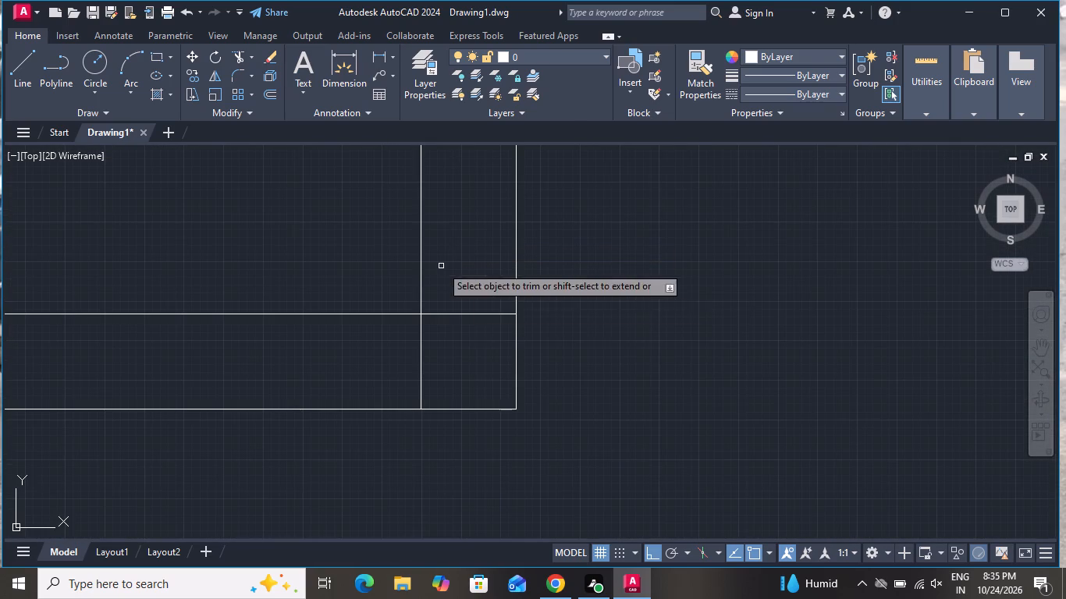
click(467, 290)
click(467, 348)
click(453, 343)
click(343, 349)
Trim the left outer wall's inner line where the upper-left room's lower wall joins it, and end the Trim command.
scroll(578, 374, down, 2)
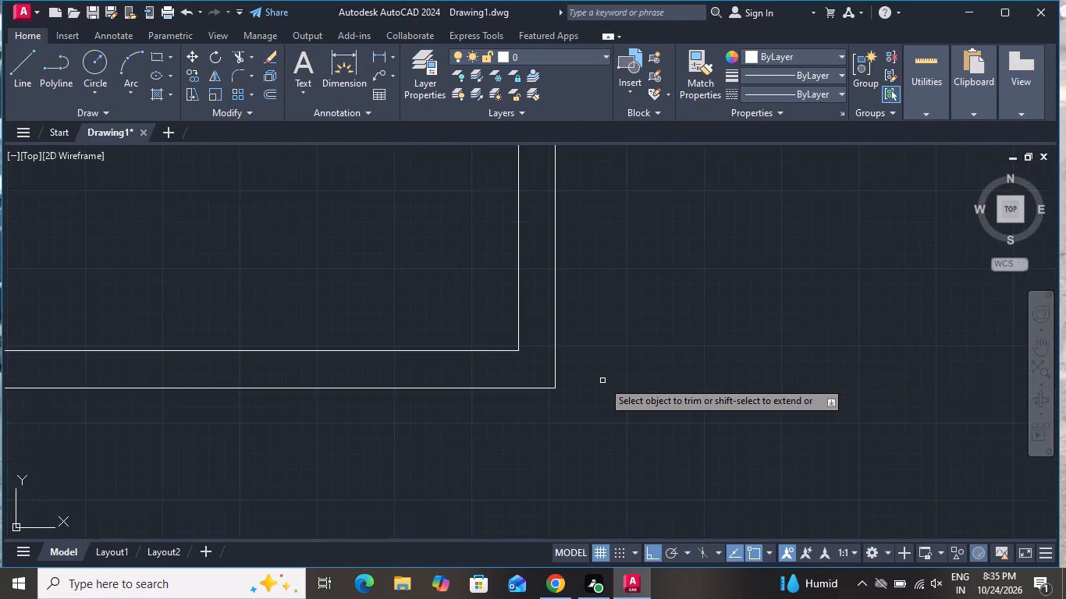
scroll(602, 381, down, 4)
scroll(397, 377, up, 4)
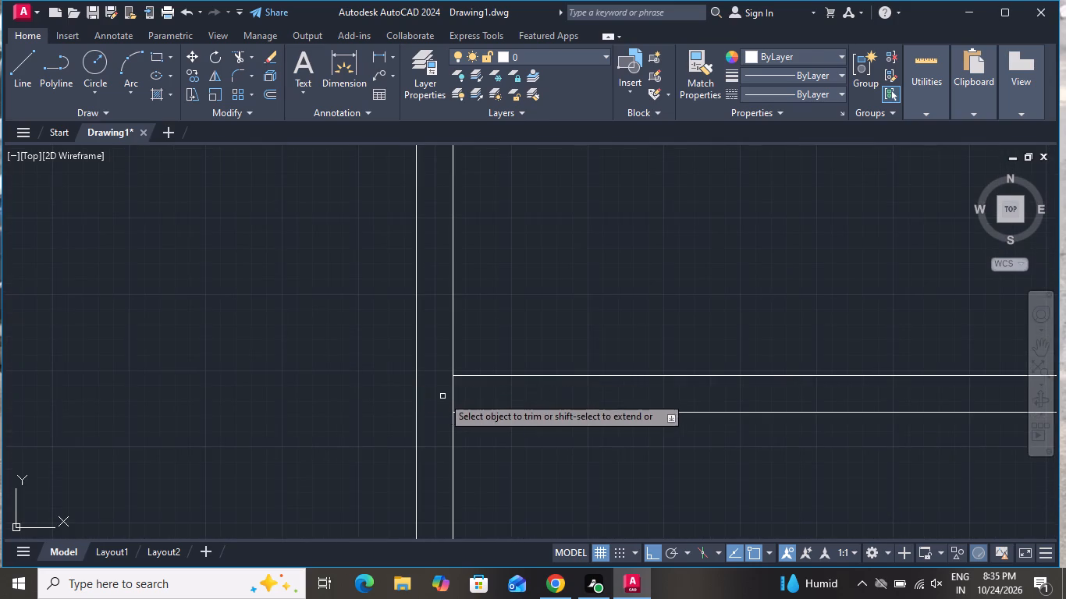
scroll(459, 384, up, 3)
click(459, 384)
click(410, 385)
scroll(469, 332, down, 2)
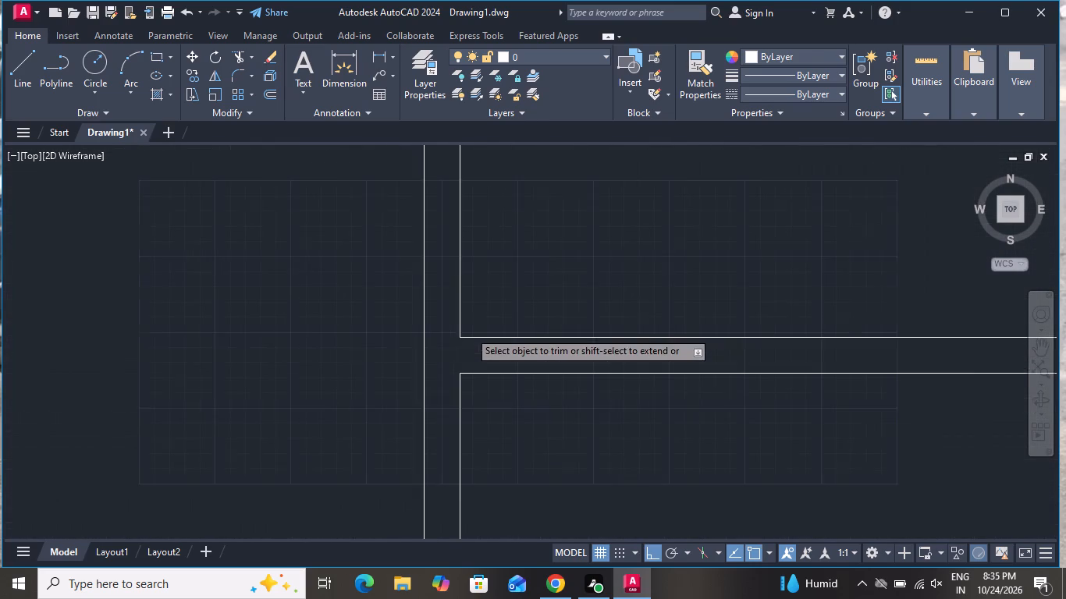
scroll(469, 331, down, 7)
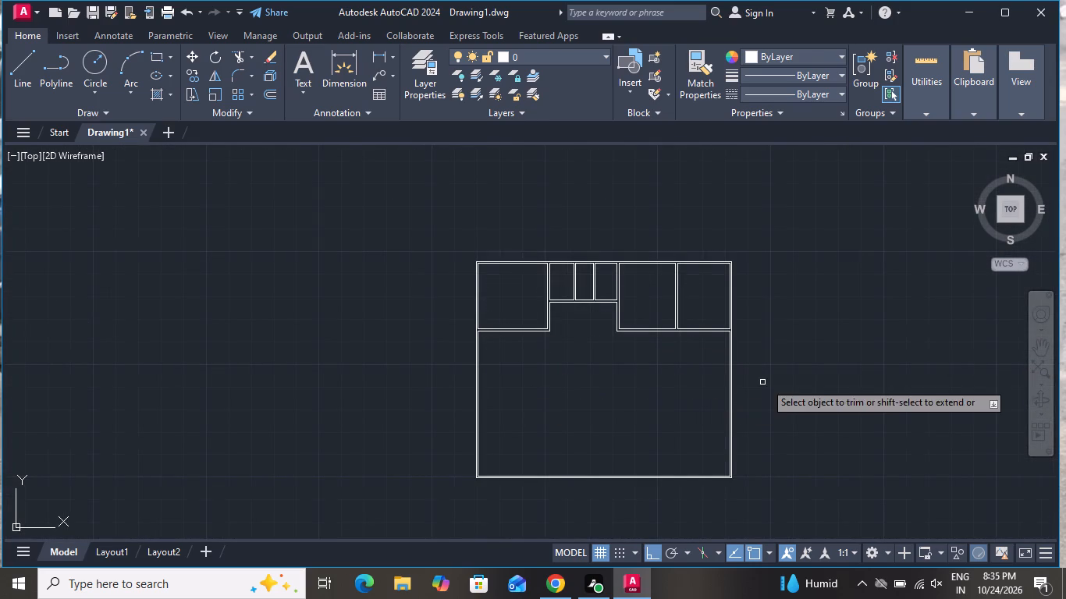
scroll(727, 251, up, 4)
scroll(730, 250, down, 3)
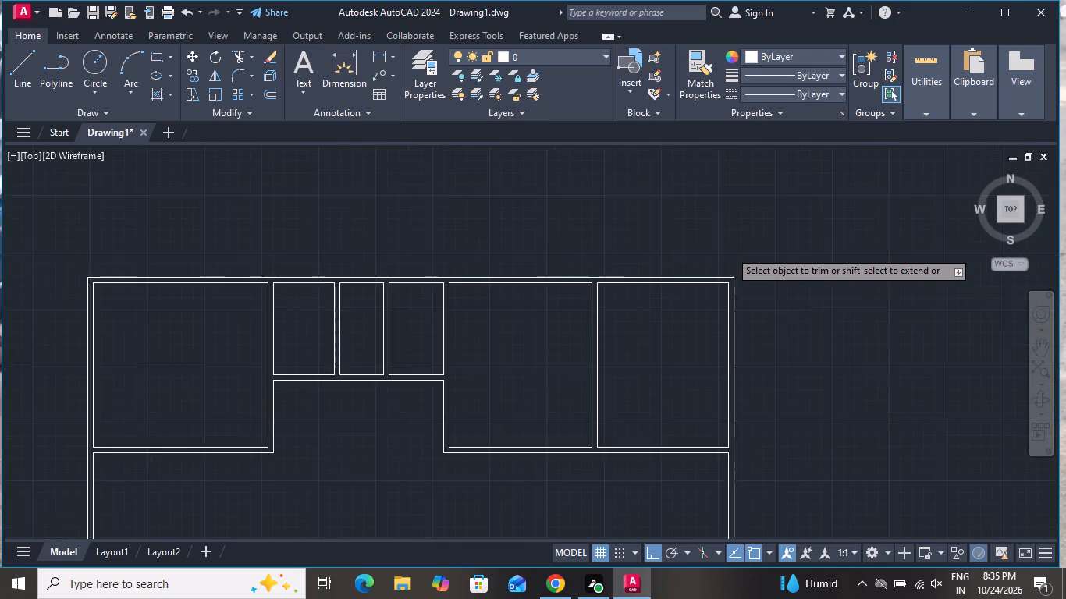
scroll(691, 370, down, 1)
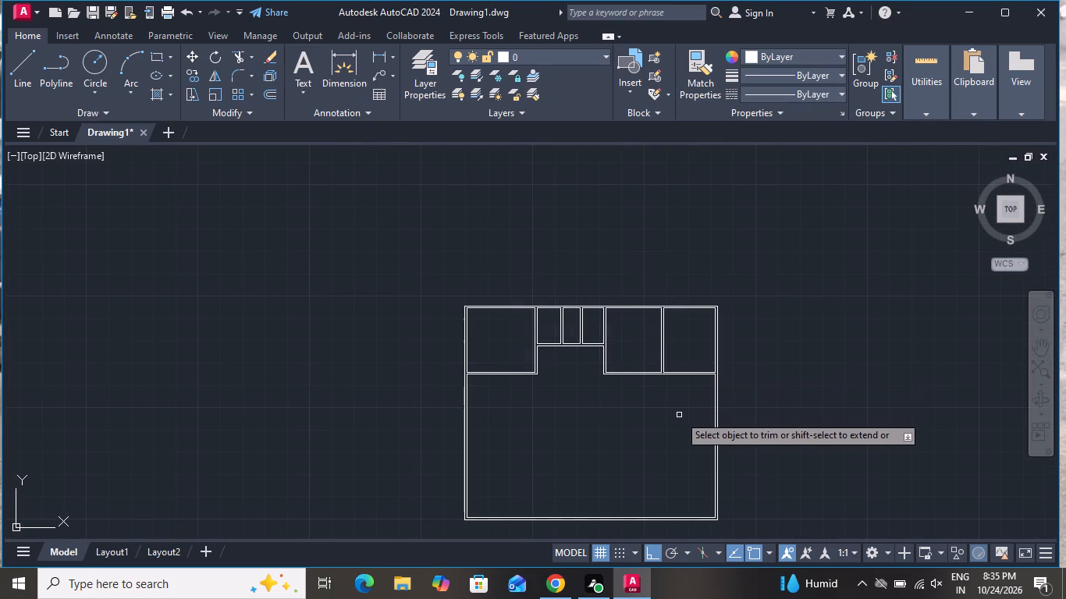
right_click(678, 415)
click(720, 229)
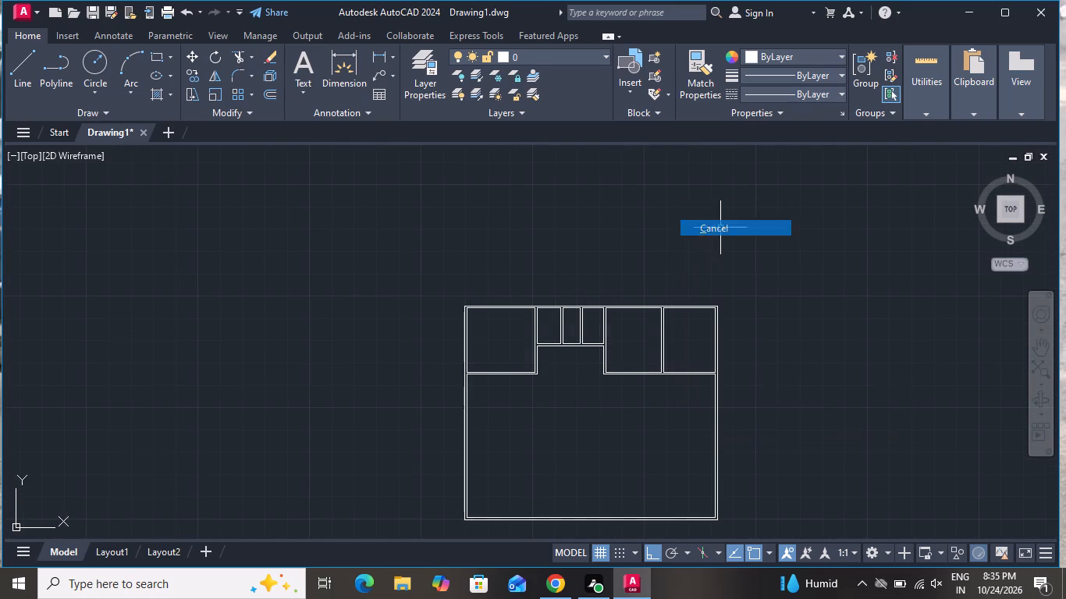
Offset the lower line of the upper-left room's bottom wall 11'3" downward.
text(o)
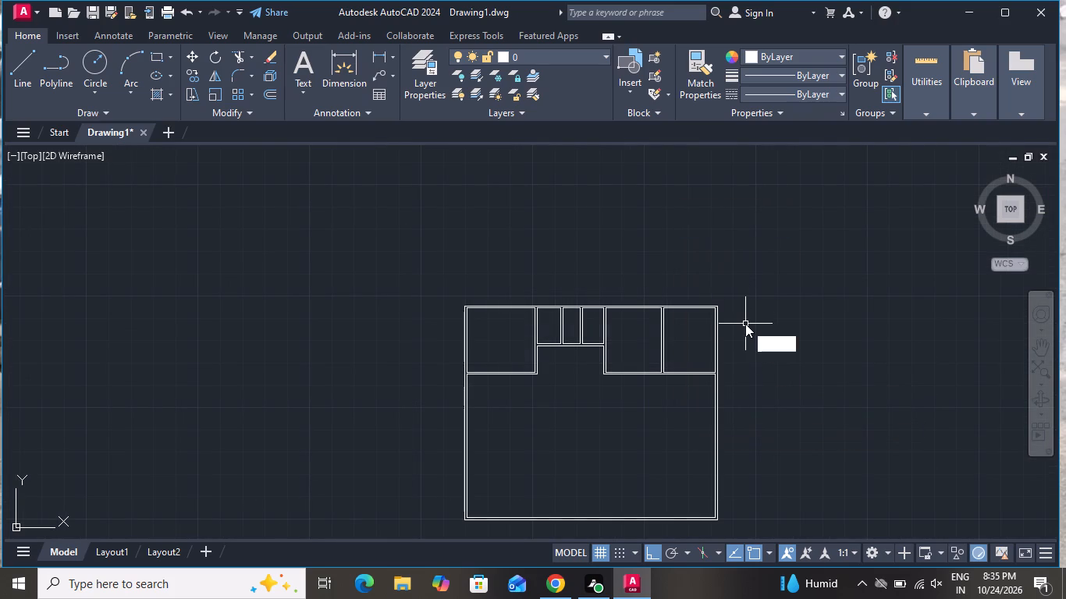
key(space)
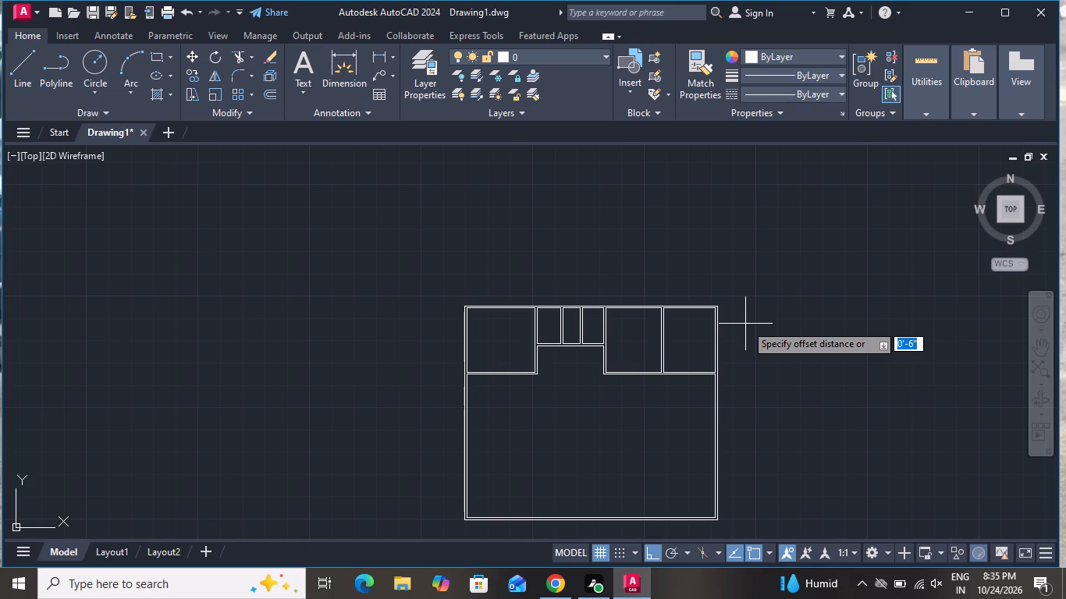
text(11)
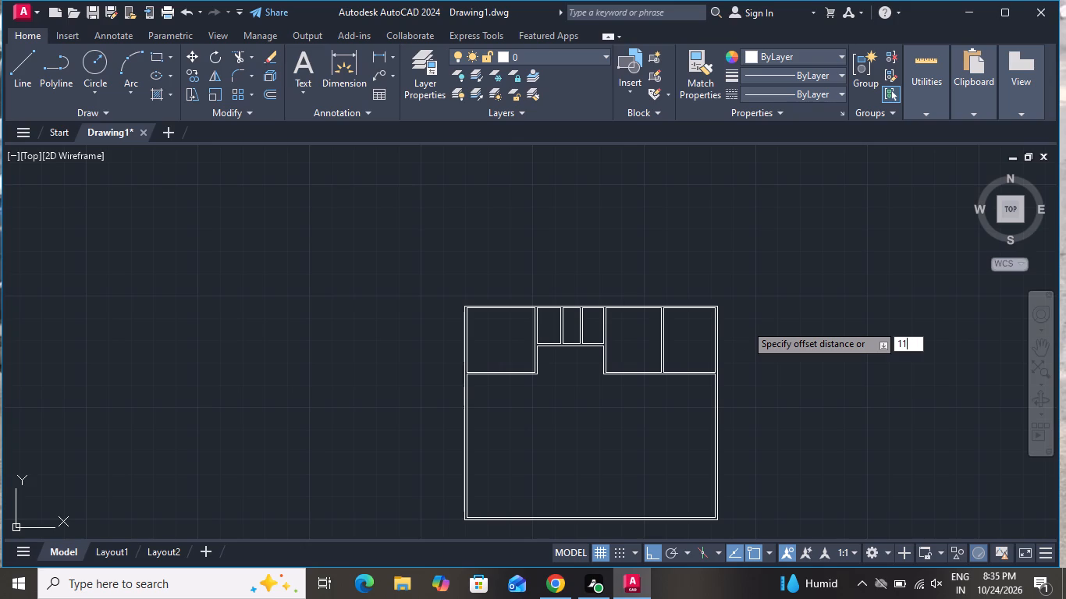
text('9)
key(BackSpace)
key(3)
key(shift+quotedbl)
key(Return)
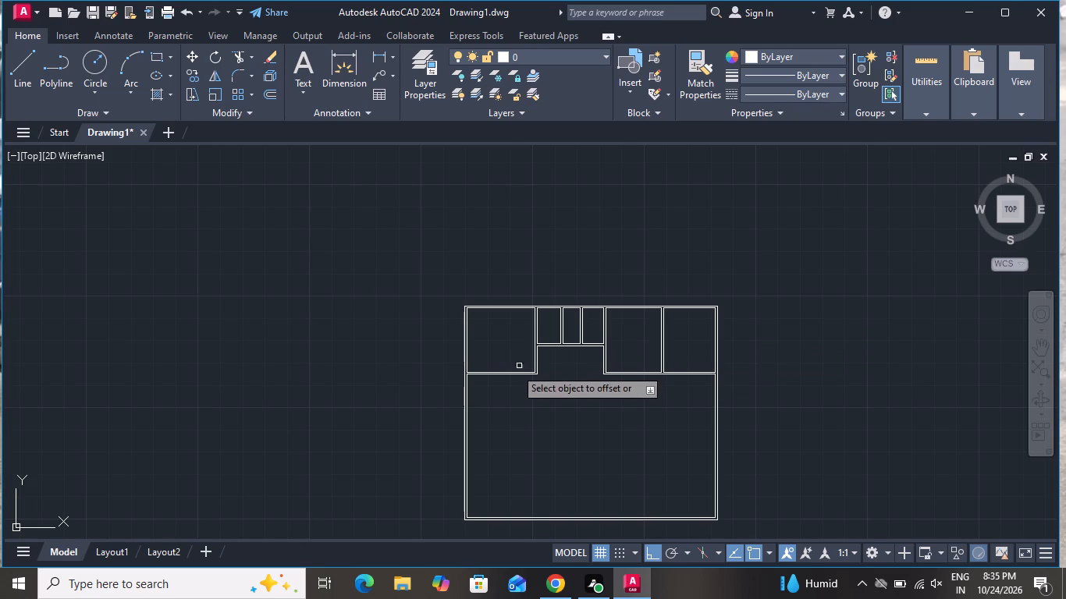
scroll(512, 381, up, 2)
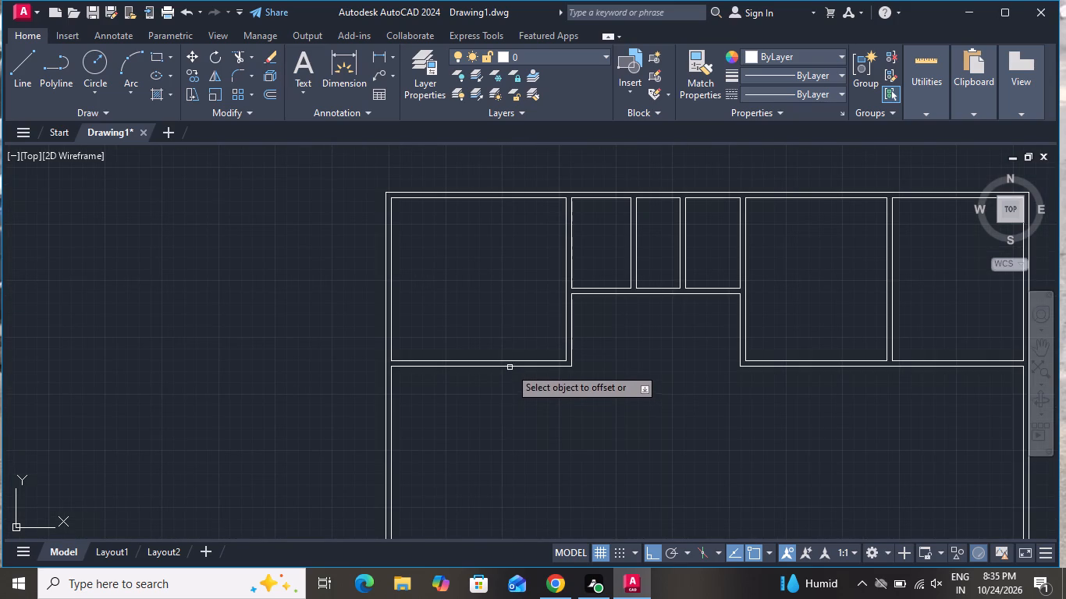
click(510, 367)
click(504, 469)
right_click(513, 449)
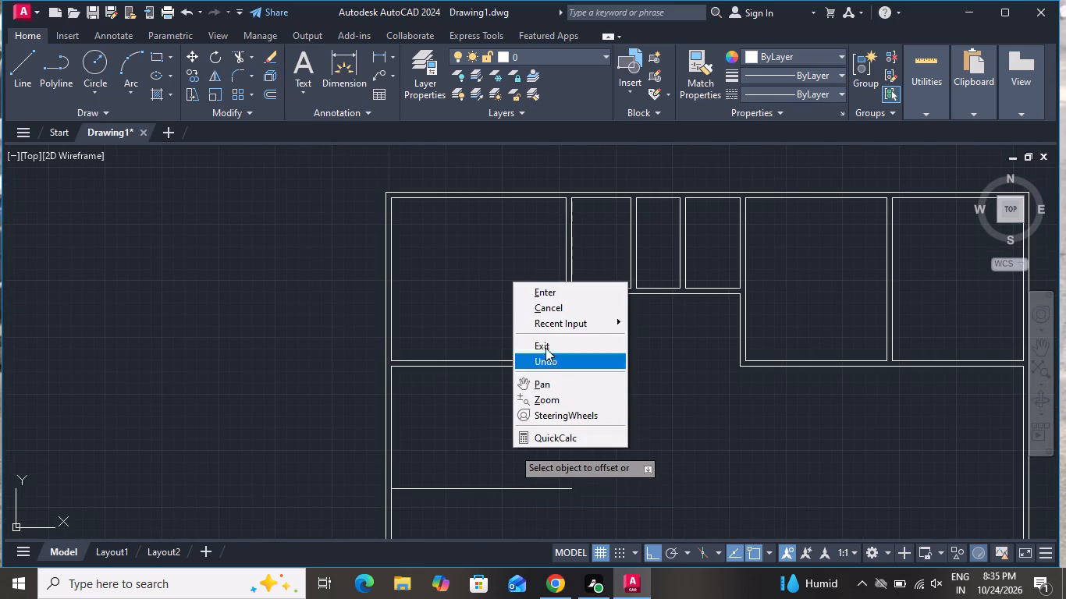
click(552, 309)
Offset the new horizontal line below the upper-left room 6" downward to give the wall its thickness.
text(o 6)
key(shift+quotedbl)
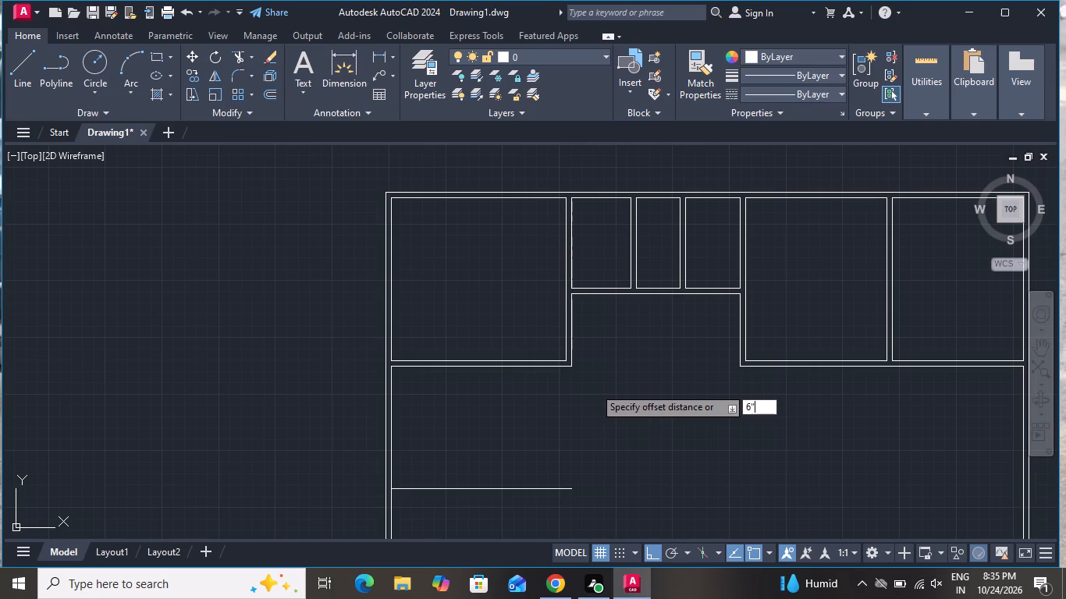
key(Return)
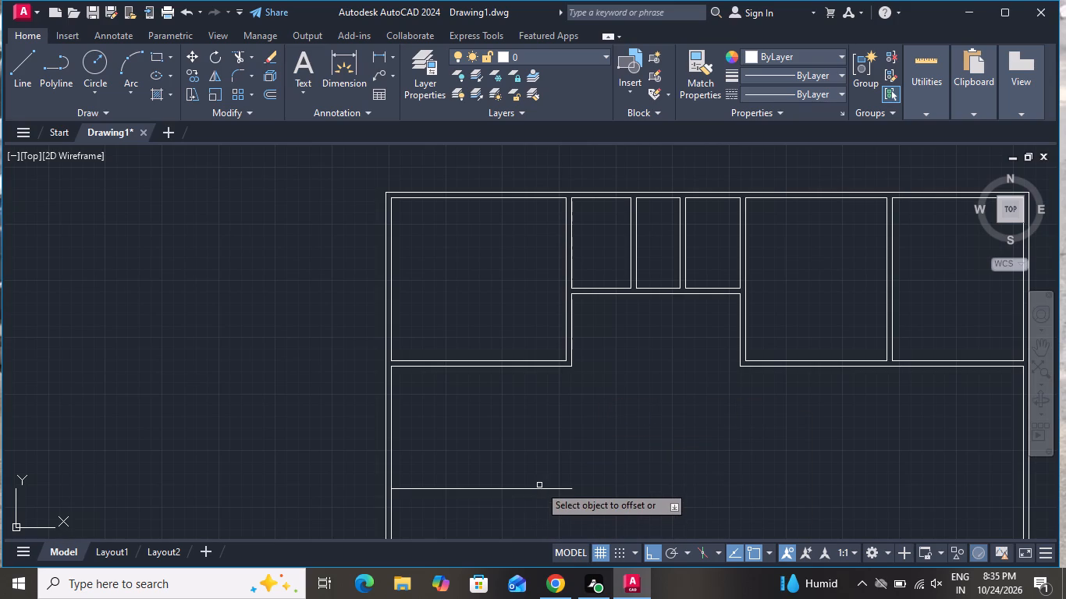
click(540, 491)
click(547, 536)
right_click(581, 419)
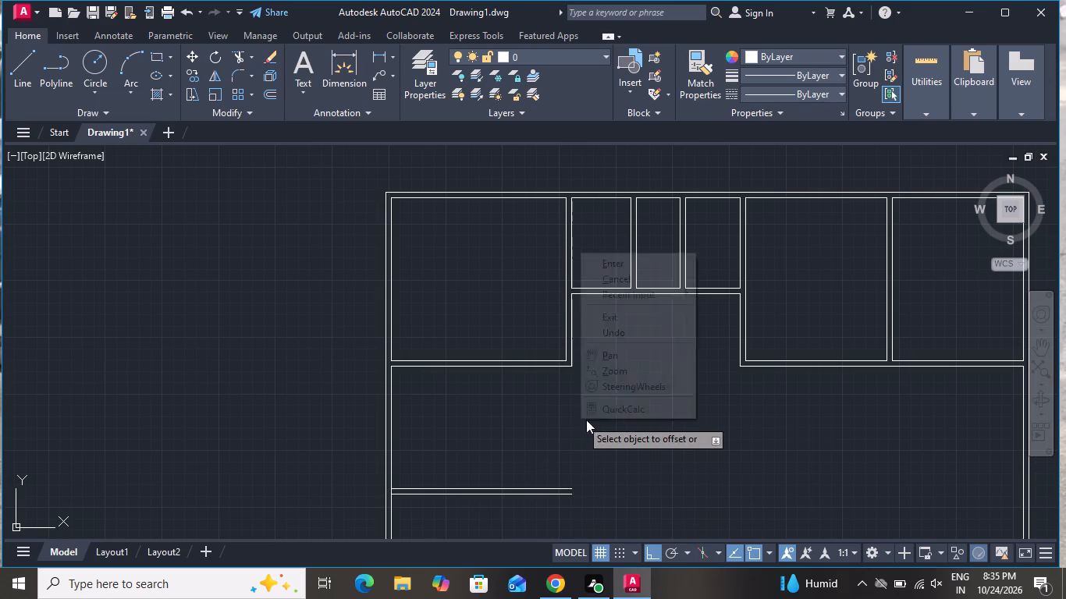
click(632, 278)
Offset the left outer wall's inner line 8'9" to the right, below the upper-left room.
text(o)
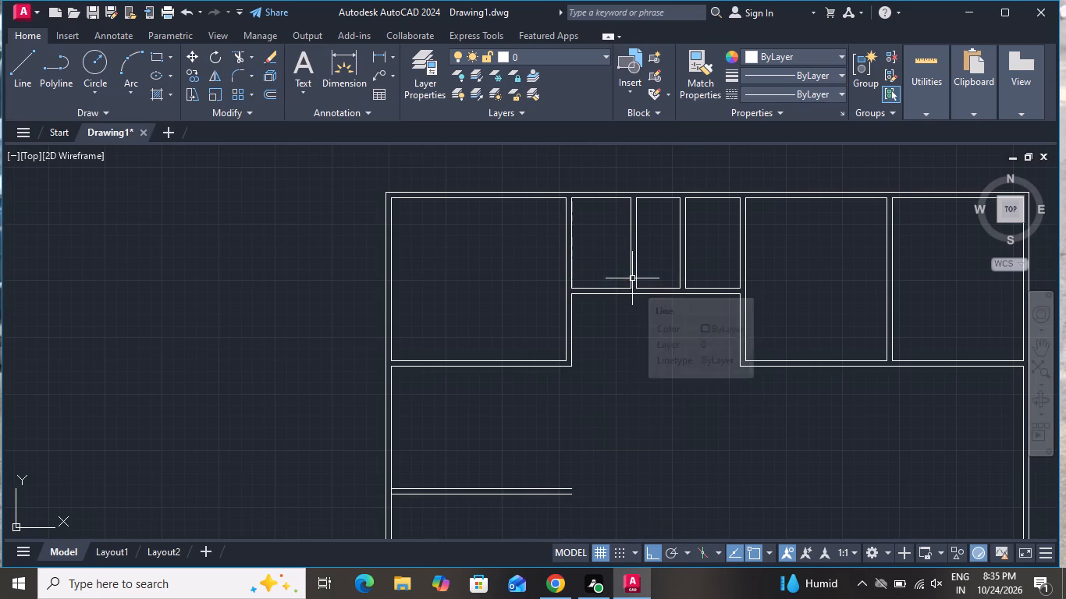
key(space)
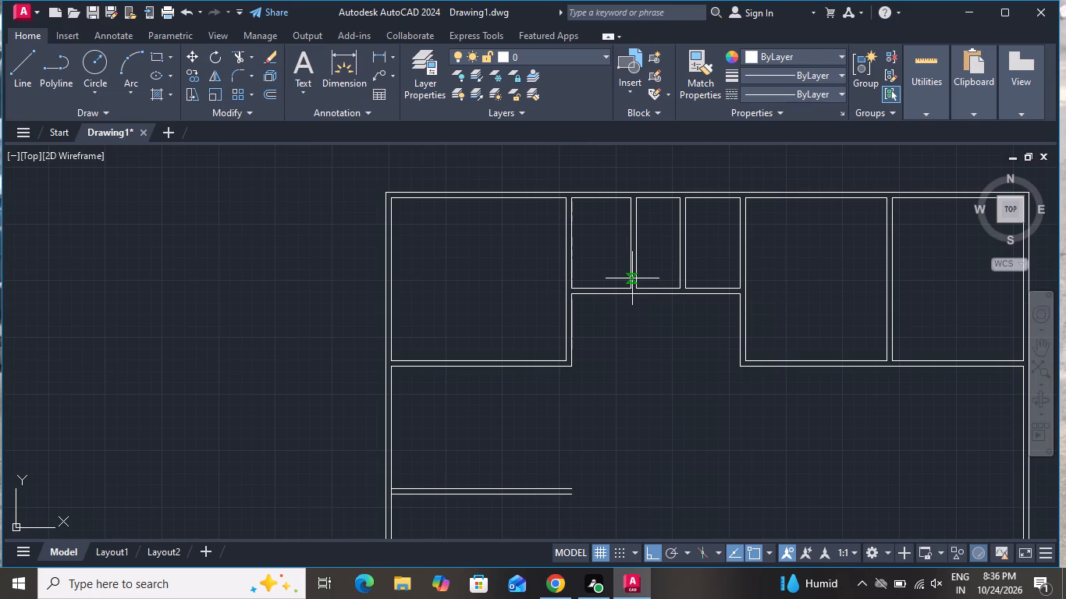
text(8'9)
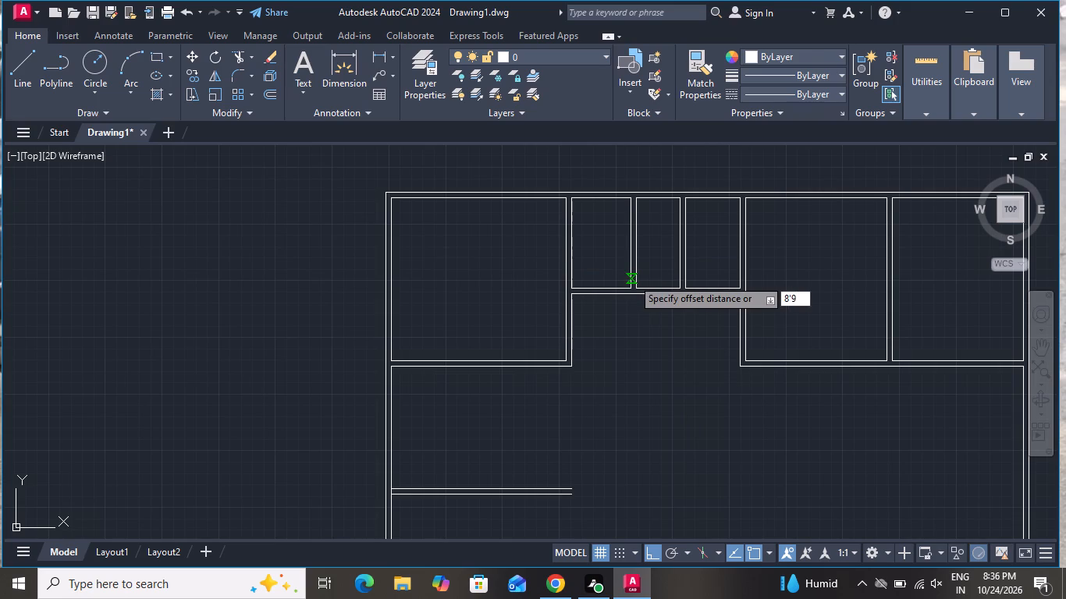
key(shift+quotedbl)
key(Return)
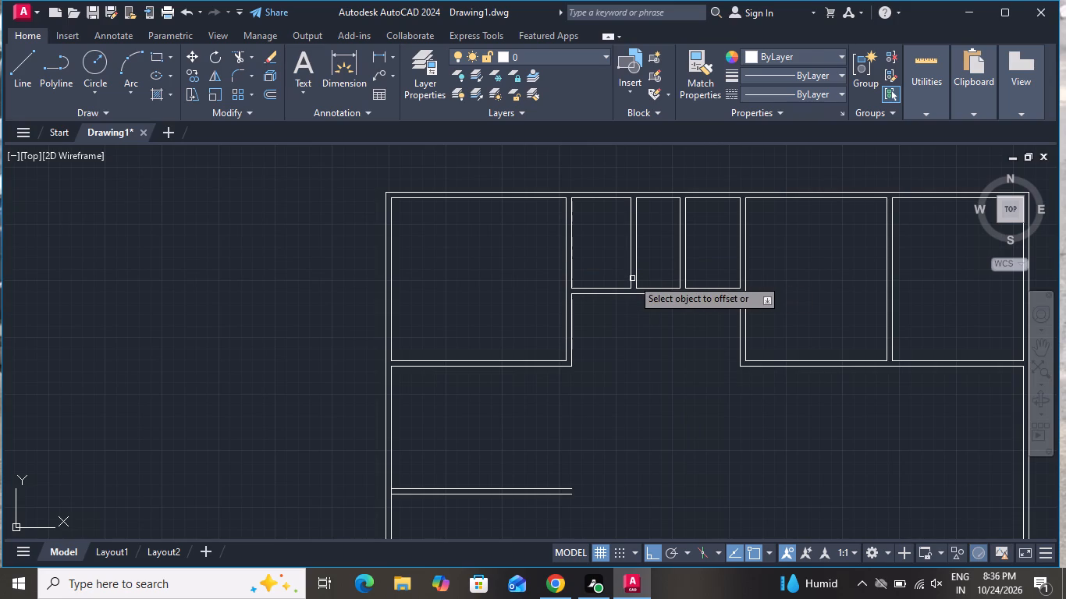
click(391, 405)
click(488, 399)
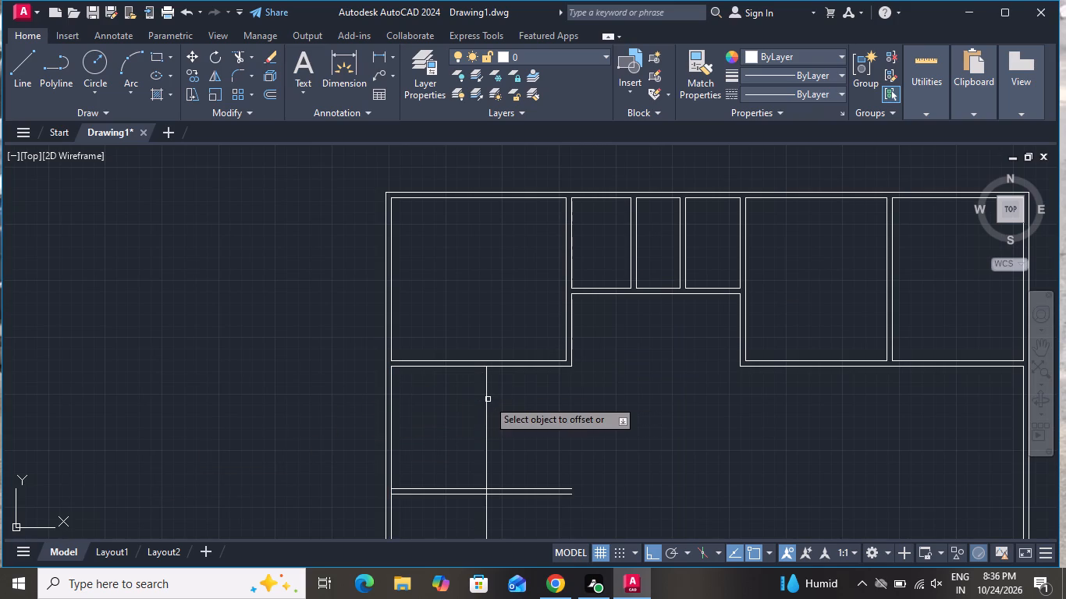
right_click(488, 401)
click(517, 421)
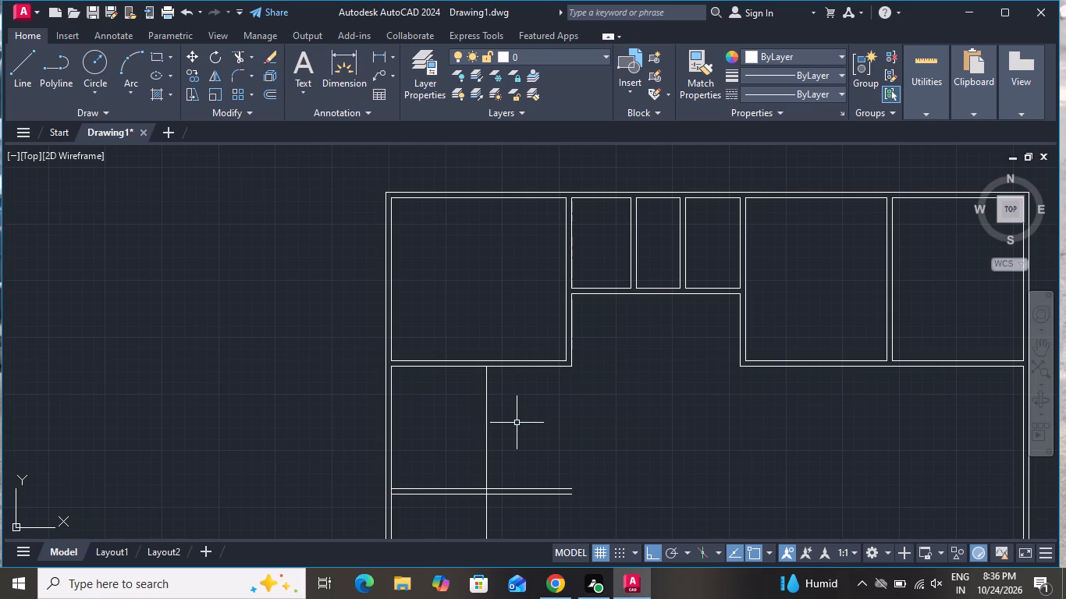
Offset the new vertical line below the upper-left room 6" to the right to give the wall its thickness.
text(o 6)
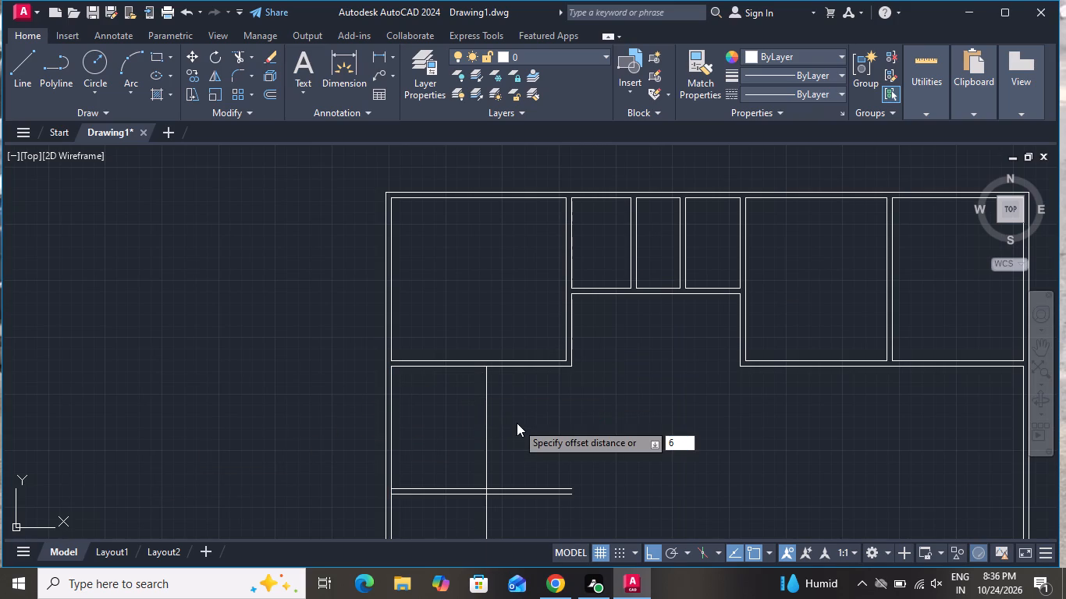
key(shift+quotedbl)
key(Return)
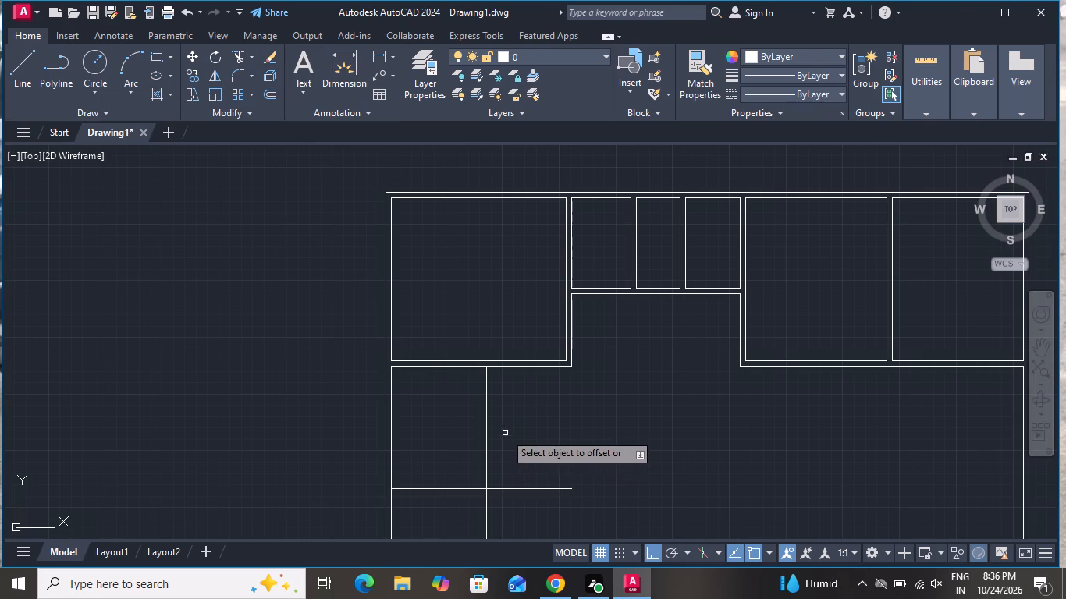
click(486, 442)
click(505, 439)
right_click(512, 434)
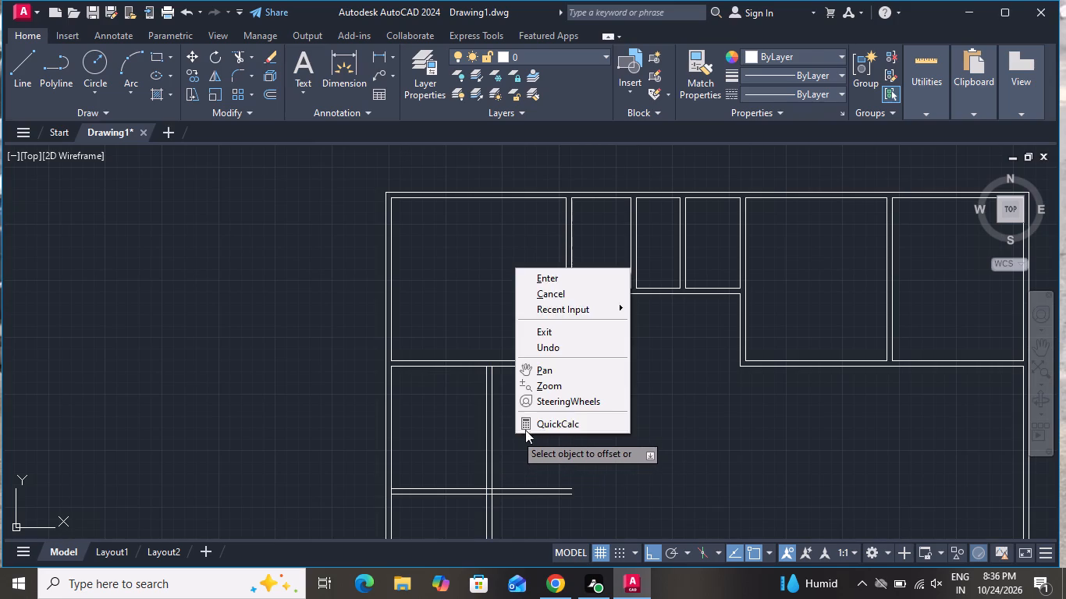
click(597, 286)
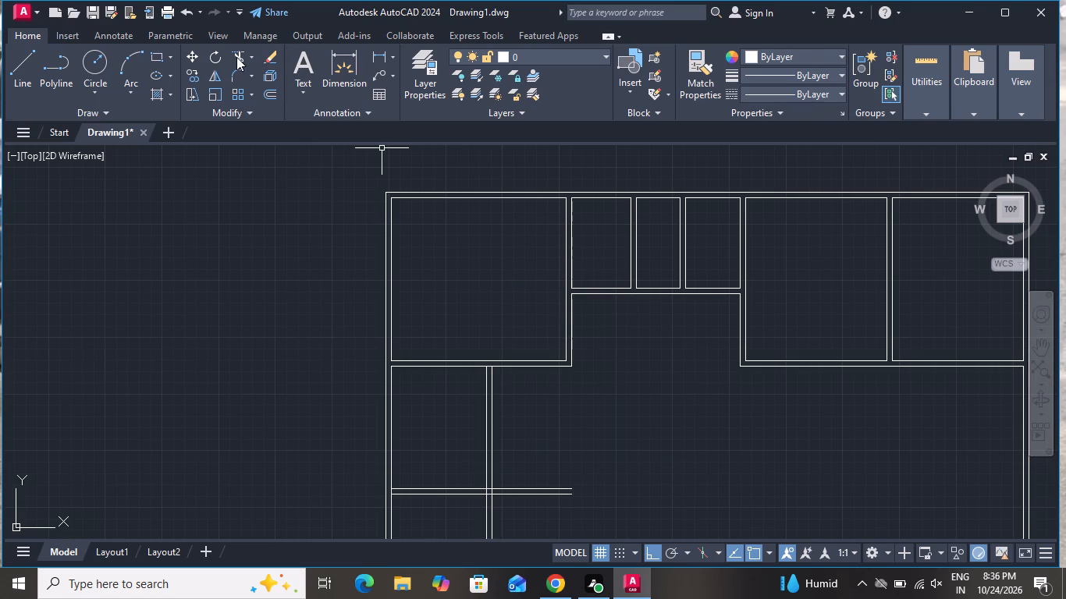
Trim the horizontal wall lines right of the new vertical wall and the vertical lines below the horizontal wall, closing the small left room.
click(236, 57)
scroll(377, 225, down, 2)
click(457, 315)
click(456, 335)
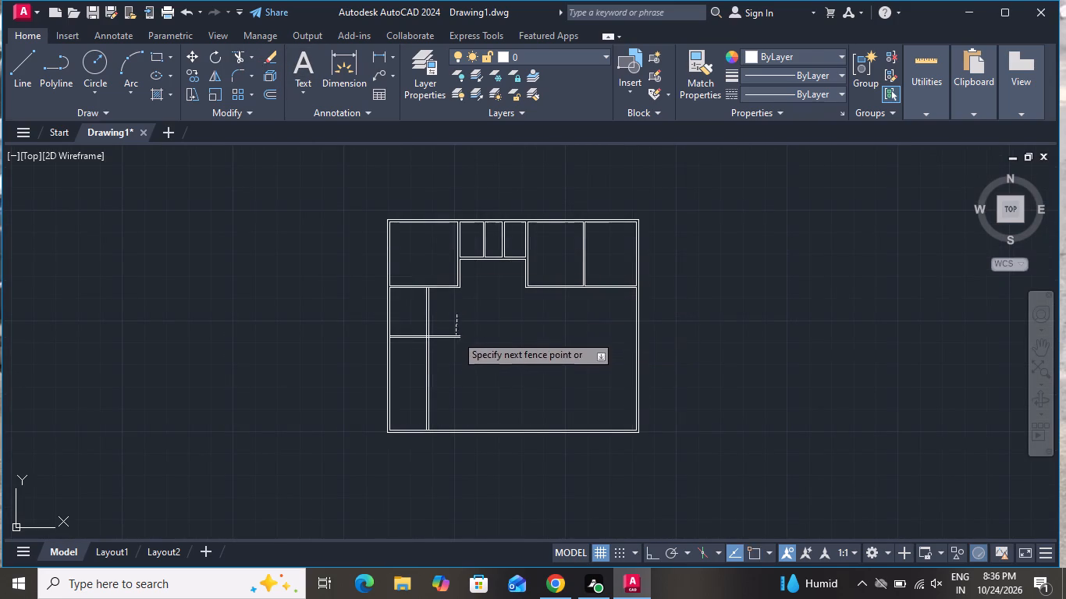
click(449, 363)
click(449, 326)
click(441, 364)
click(430, 373)
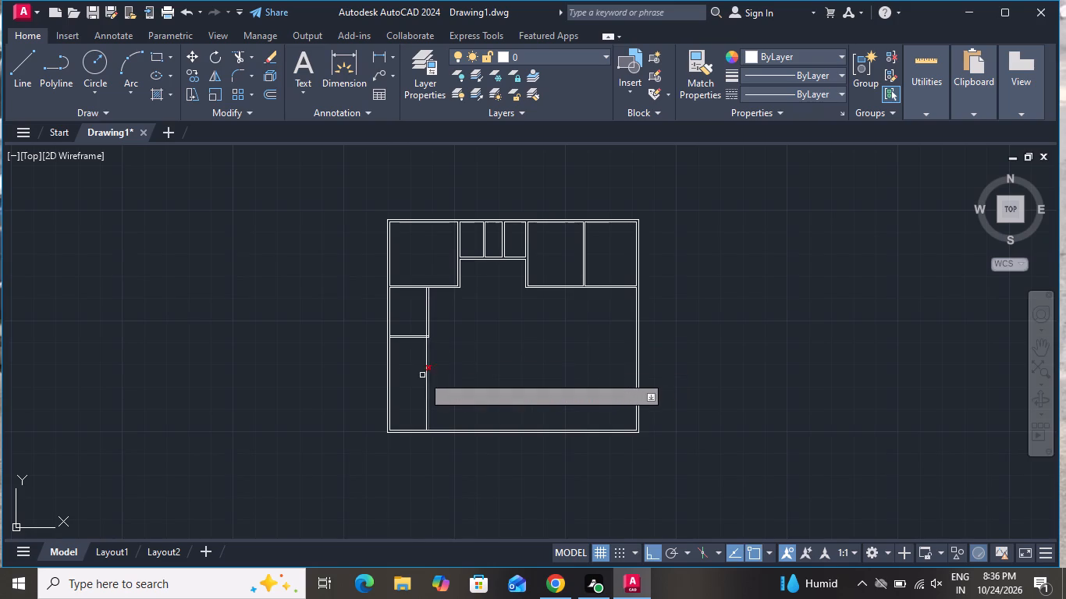
click(422, 375)
click(440, 356)
right_click(460, 330)
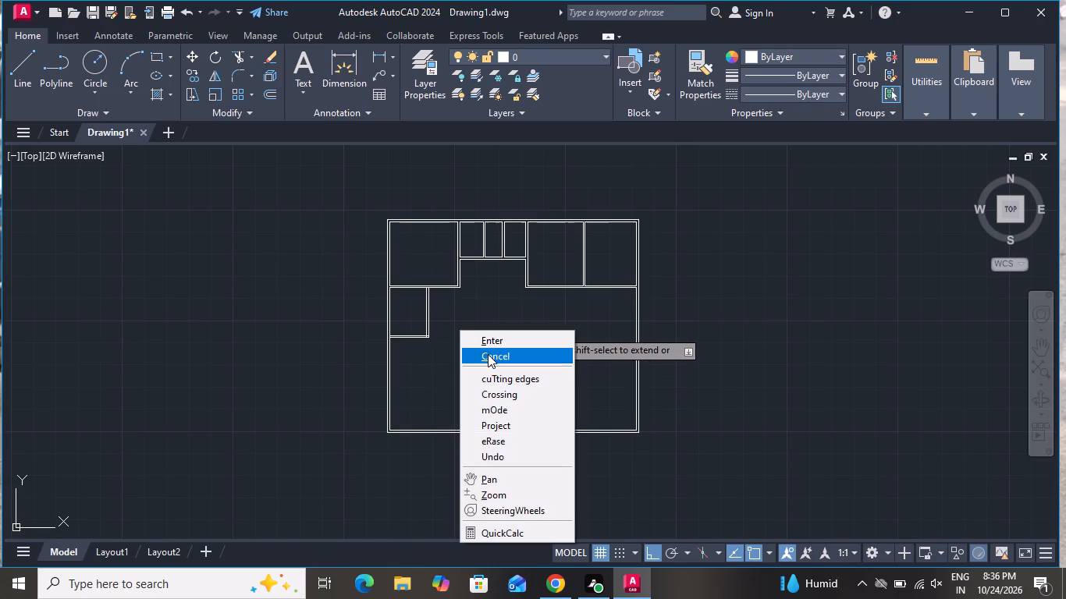
click(488, 354)
Offset the lower line of the upper-right rooms' bottom wall 13' downward.
scroll(486, 358, down, 2)
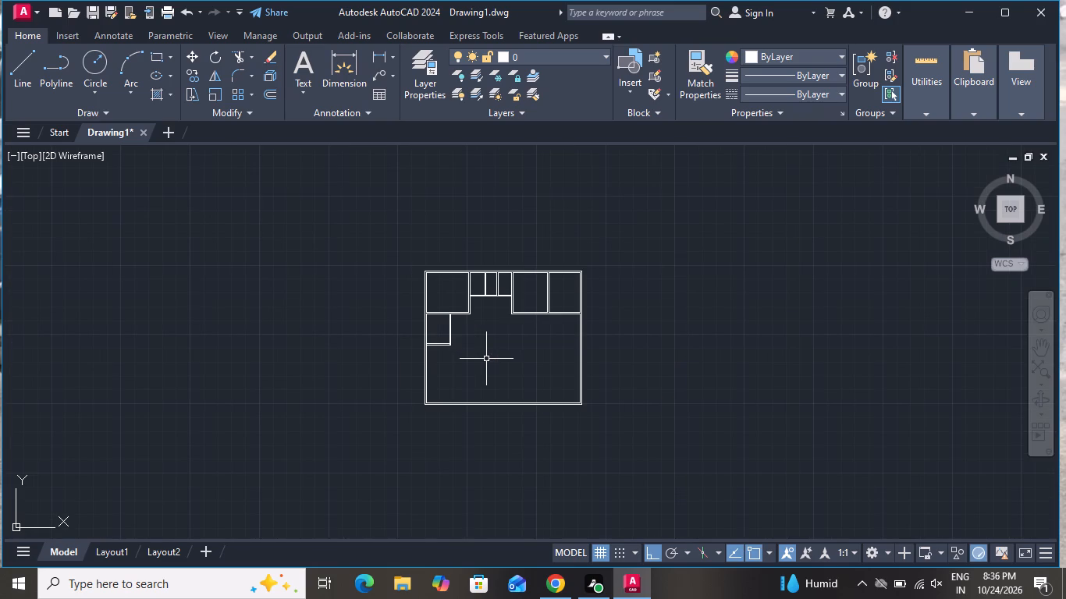
scroll(486, 359, down, 4)
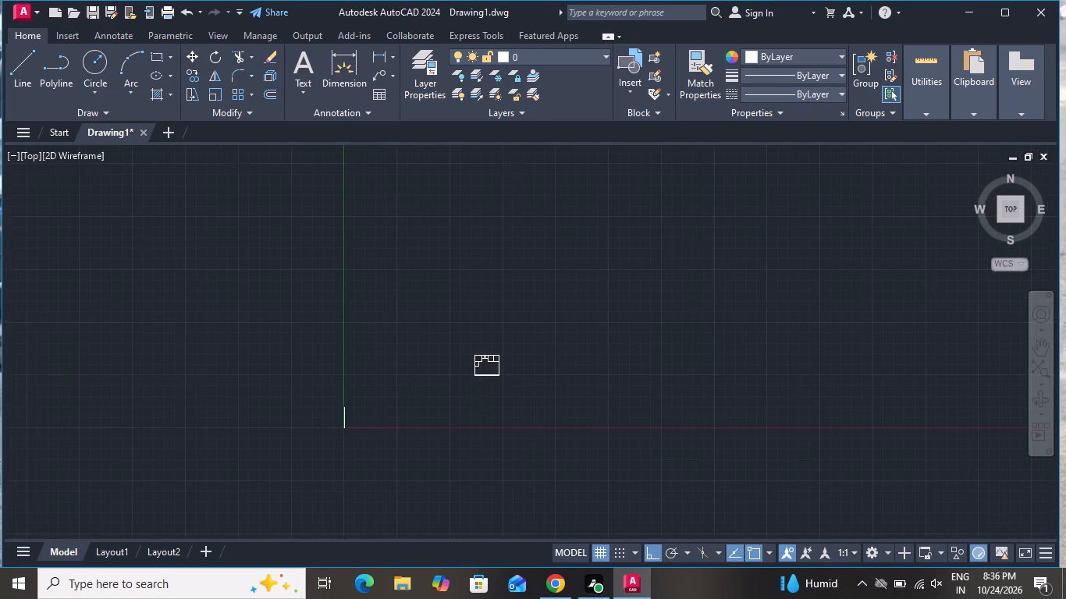
scroll(480, 392, down, 1)
scroll(484, 388, up, 8)
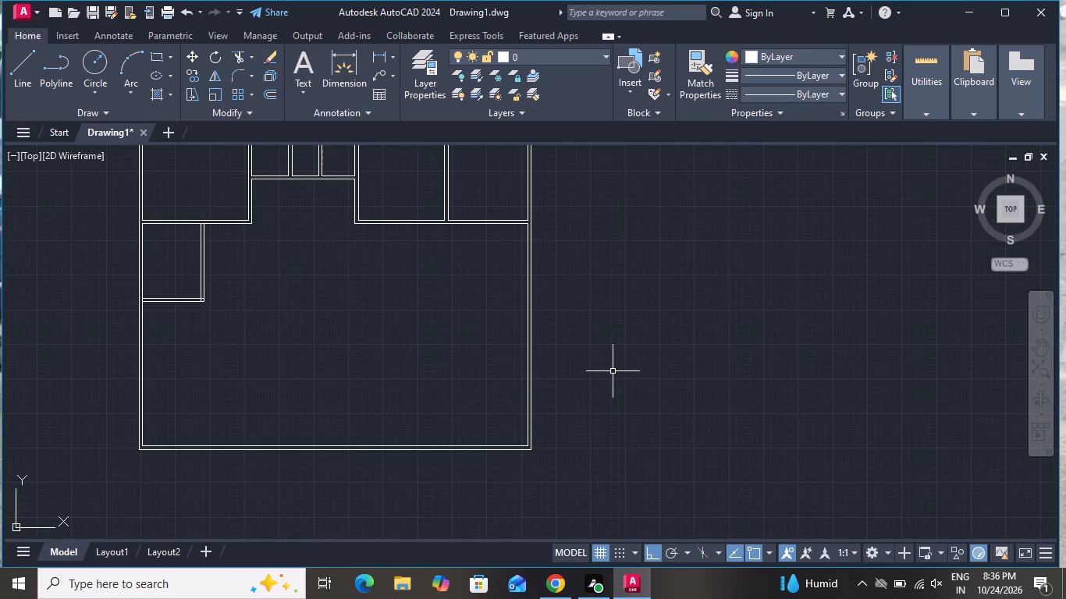
text(o)
key(space)
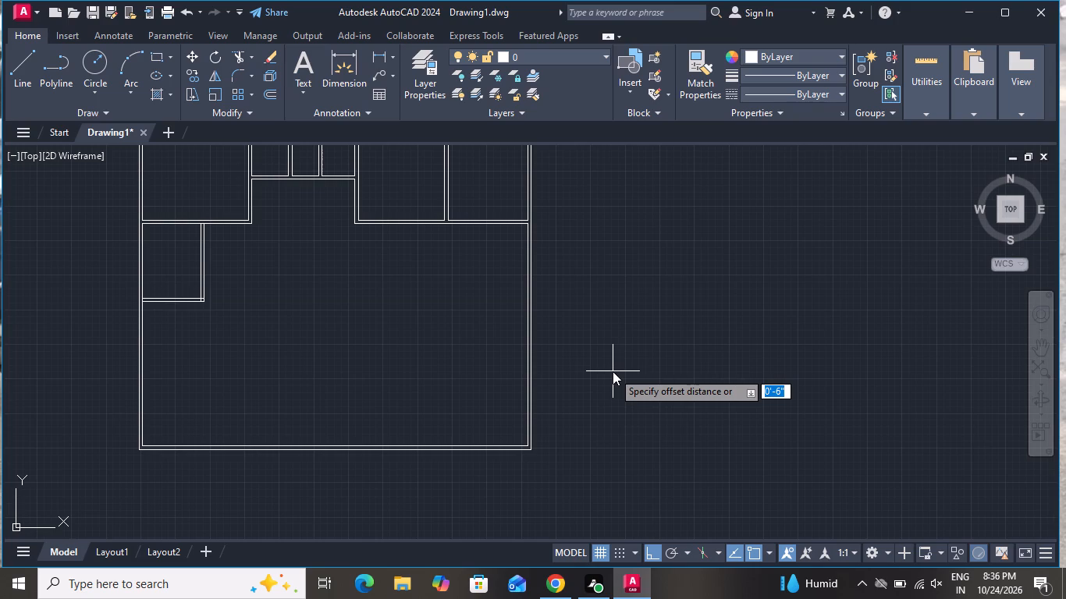
key(1)
key(3)
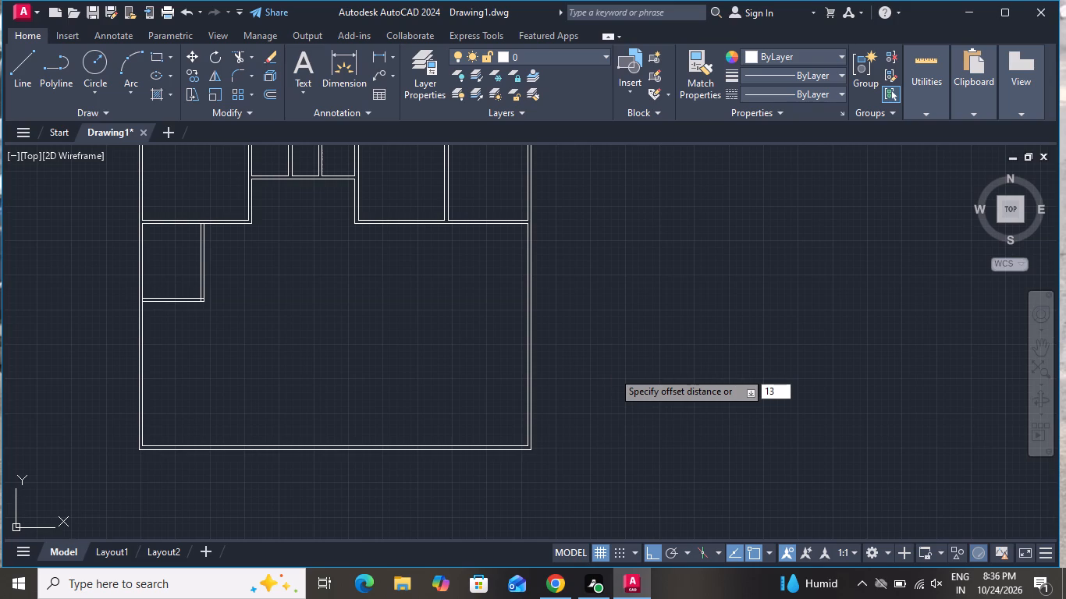
key(apostrophe)
key(Return)
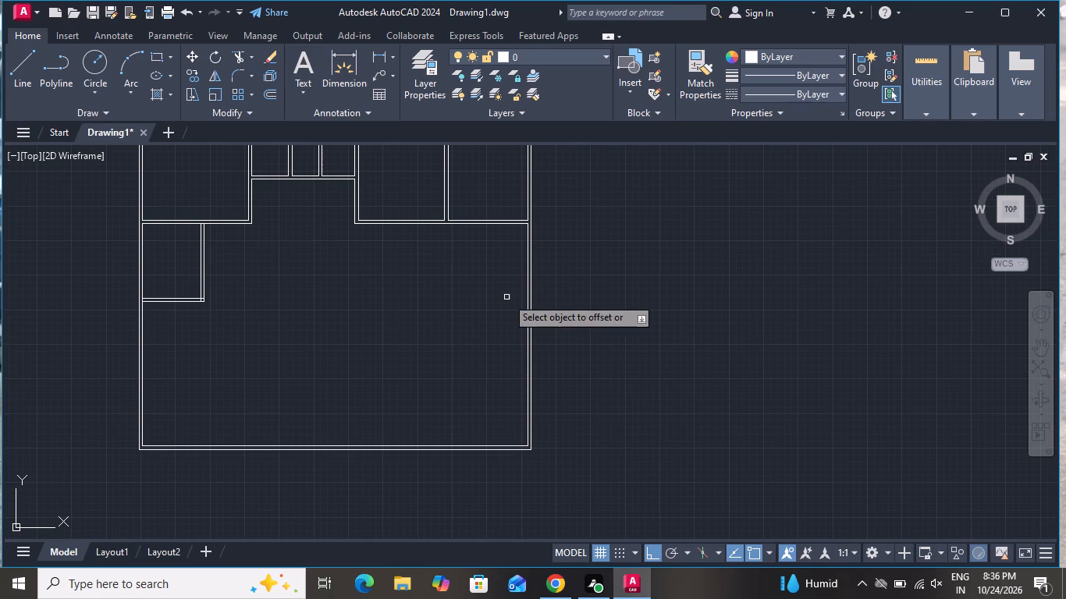
click(471, 224)
click(467, 302)
right_click(464, 371)
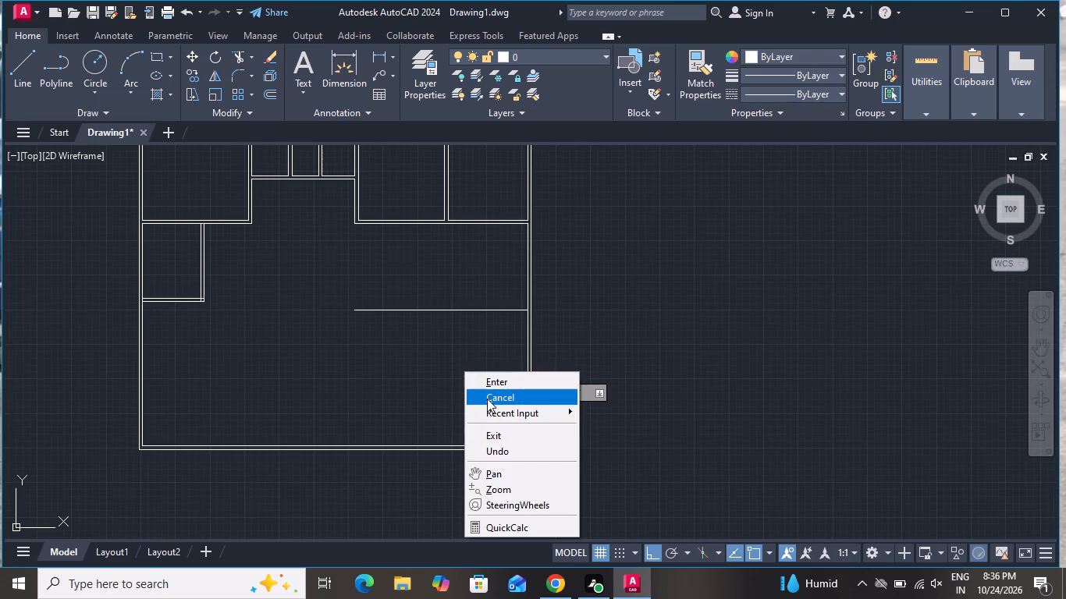
click(487, 399)
Offset the new horizontal line below the upper-right rooms 6" downward to give the wall its thickness.
text(o 6)
key(shift+quotedbl)
key(Return)
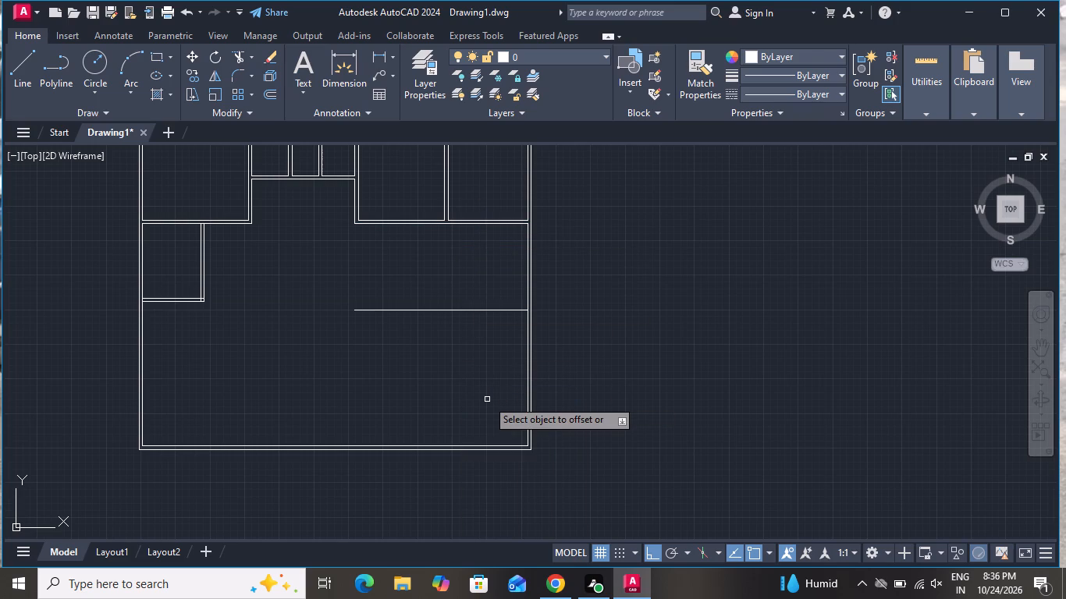
click(478, 307)
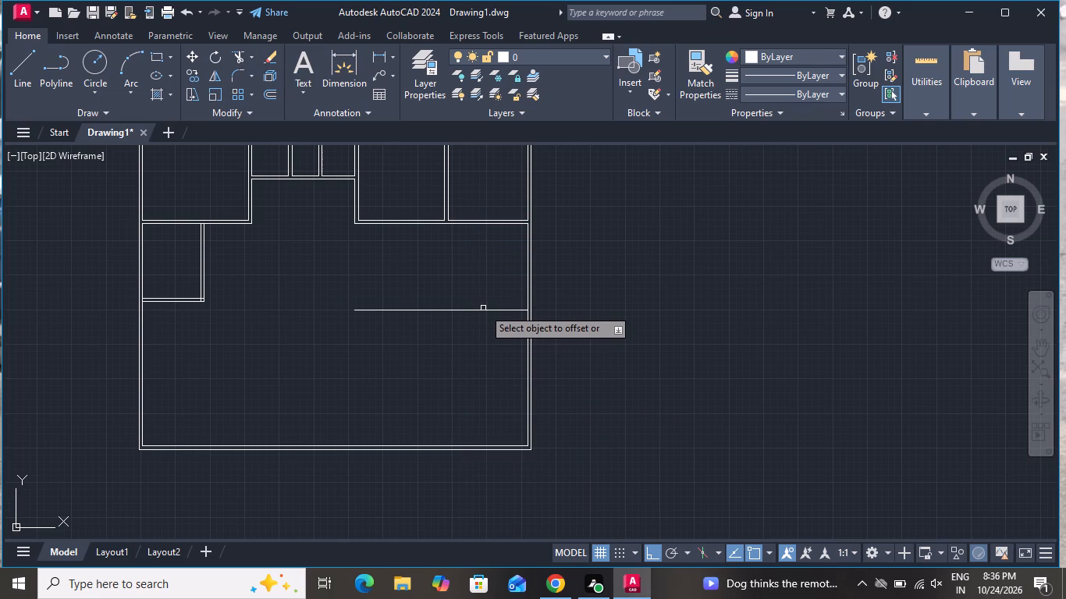
click(482, 310)
click(483, 337)
right_click(485, 341)
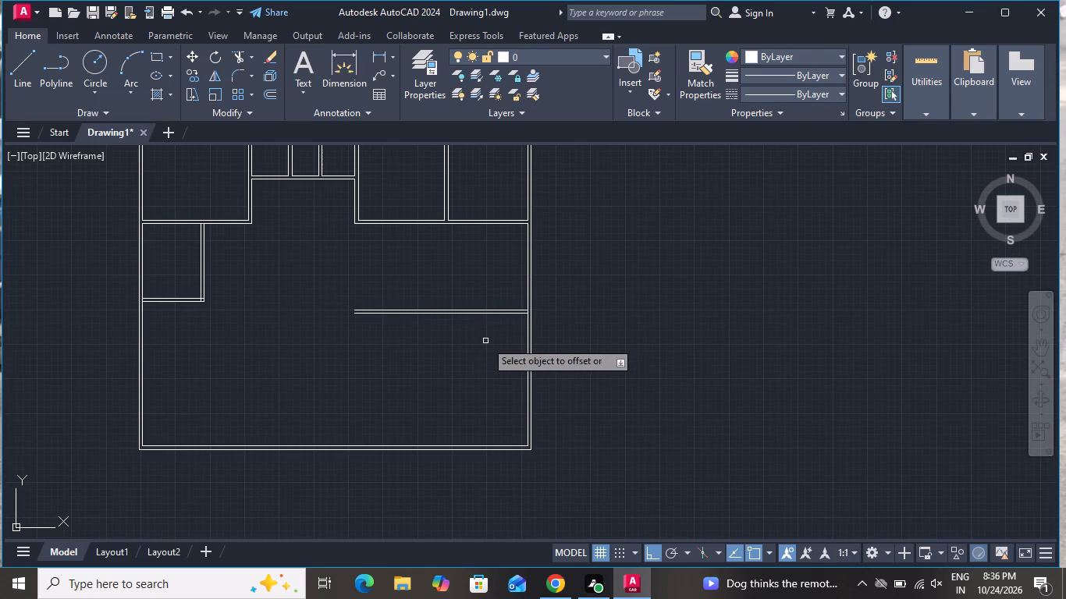
click(517, 363)
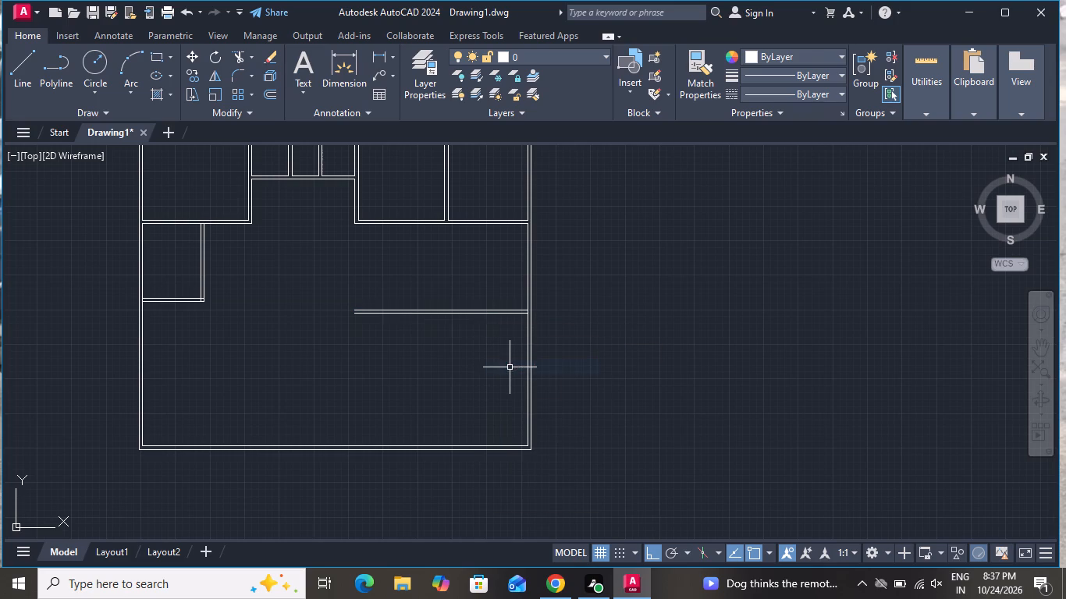
Offset the right outer wall's inner line 7'0" to the left, below the upper-right rooms.
text(o)
key(space)
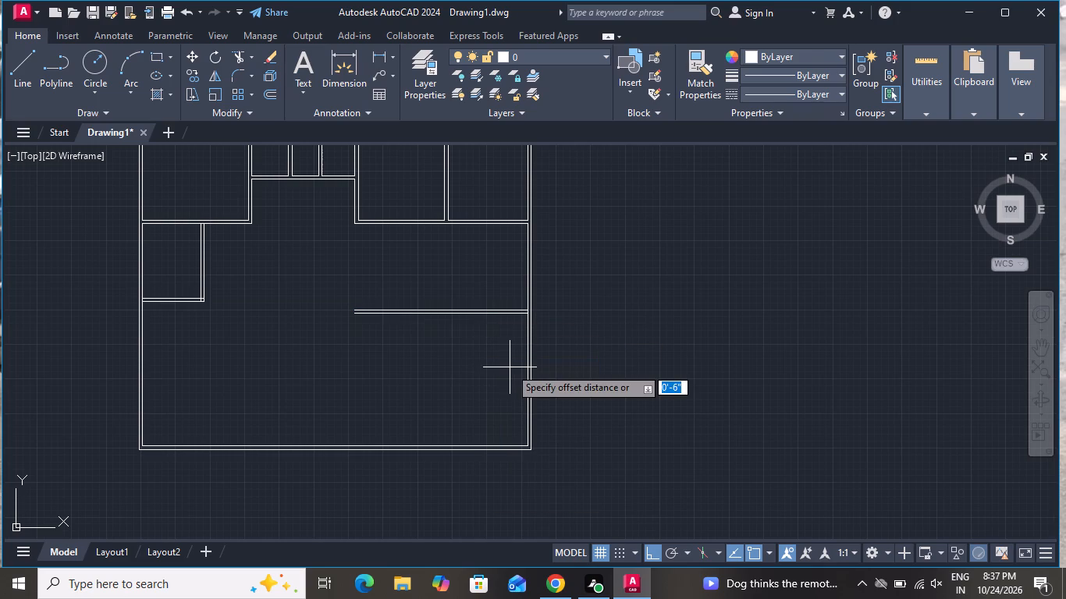
text(7'0")
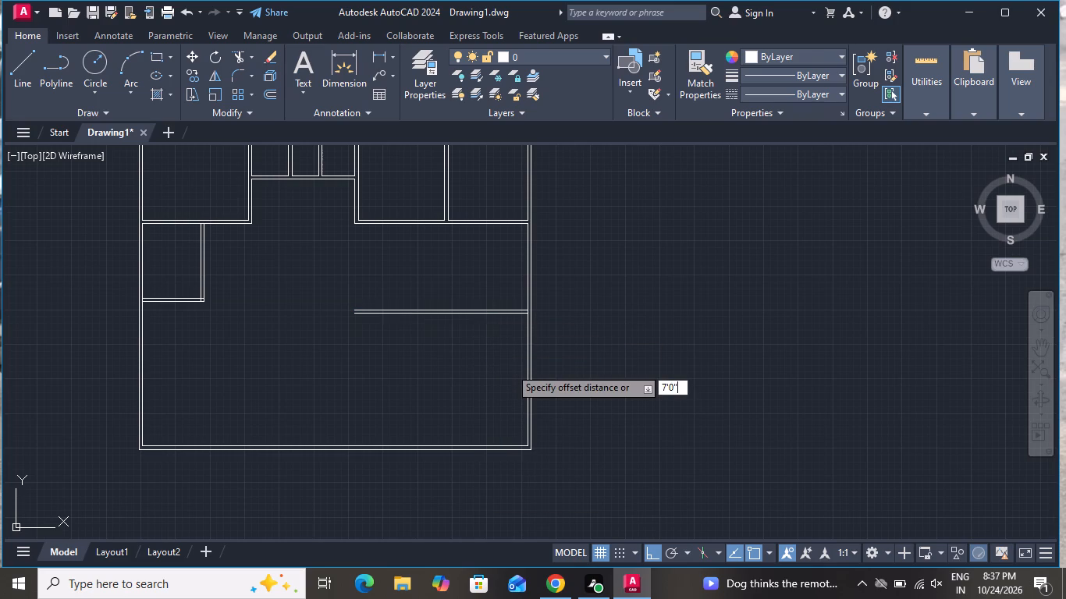
key(Return)
click(528, 247)
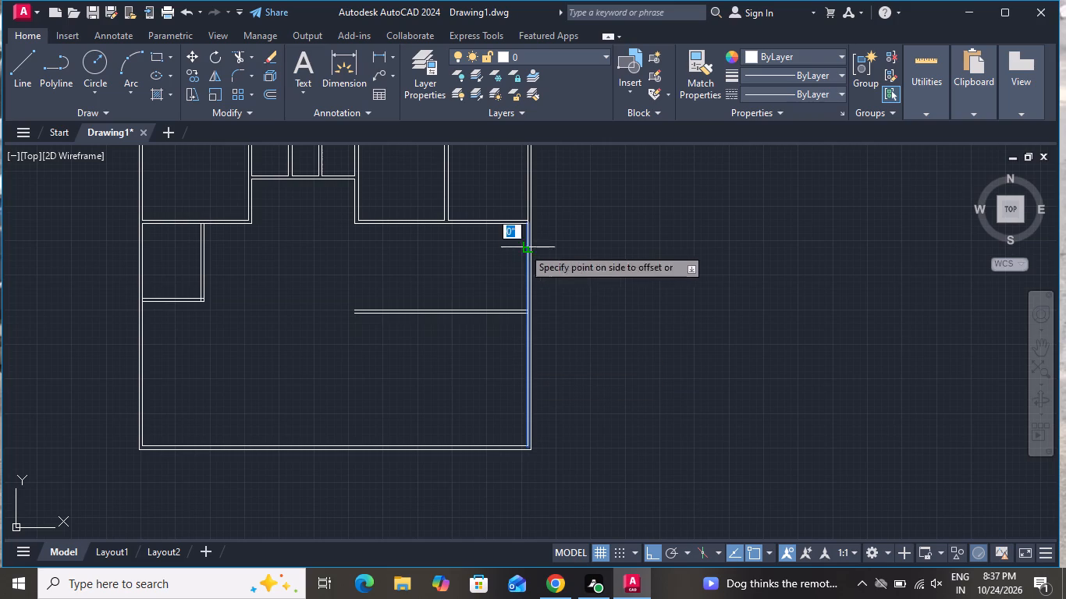
click(444, 259)
right_click(444, 259)
click(450, 280)
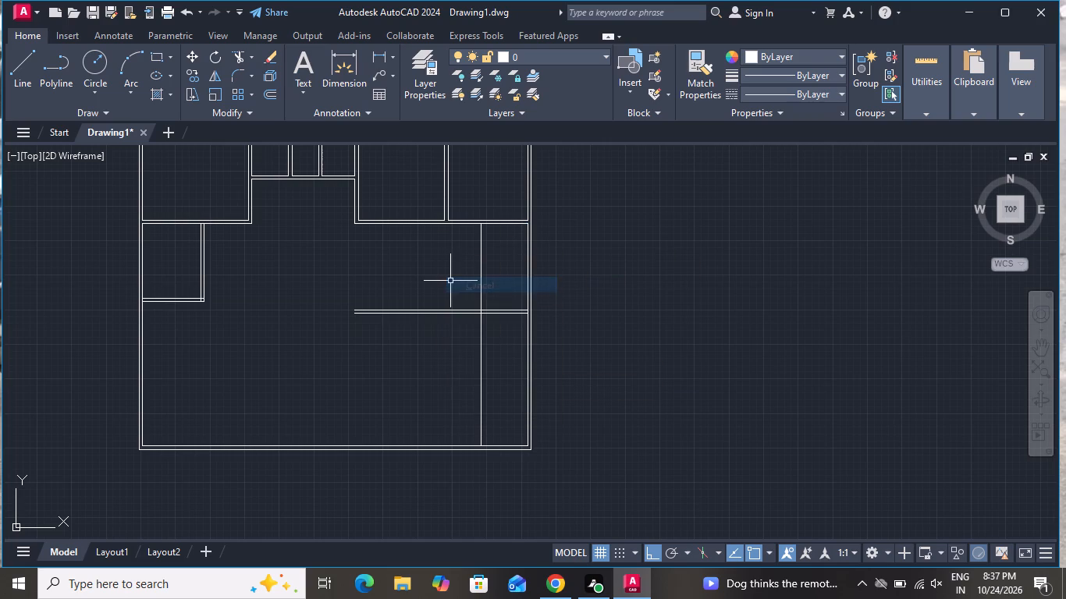
Offset the new vertical line near the right outer wall 6" to the left to give the wall its thickness.
key(o)
key(space)
text(6)
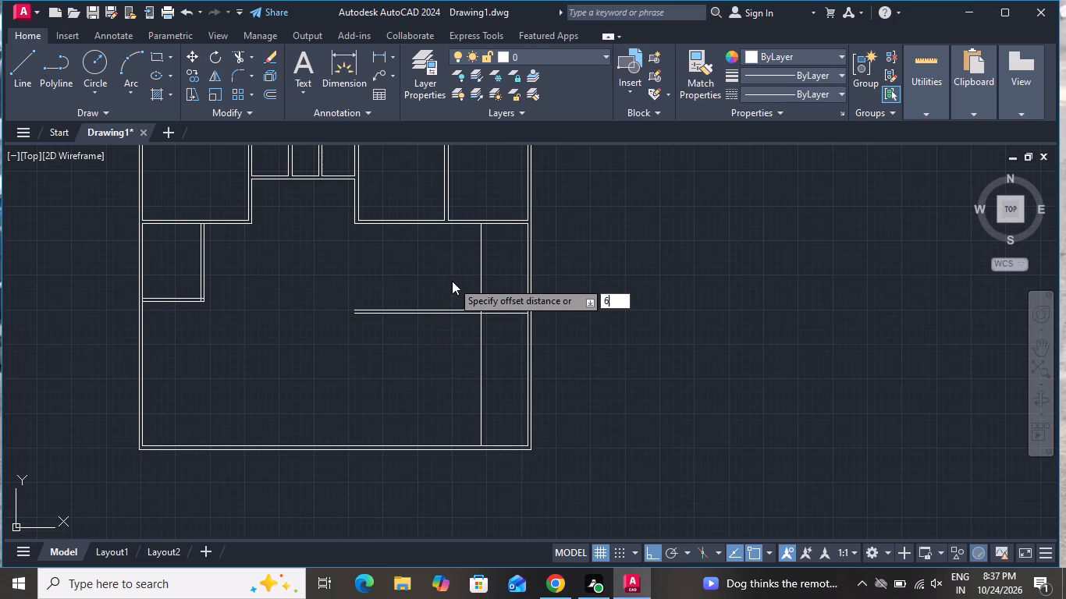
key(shift+quotedbl)
key(Return)
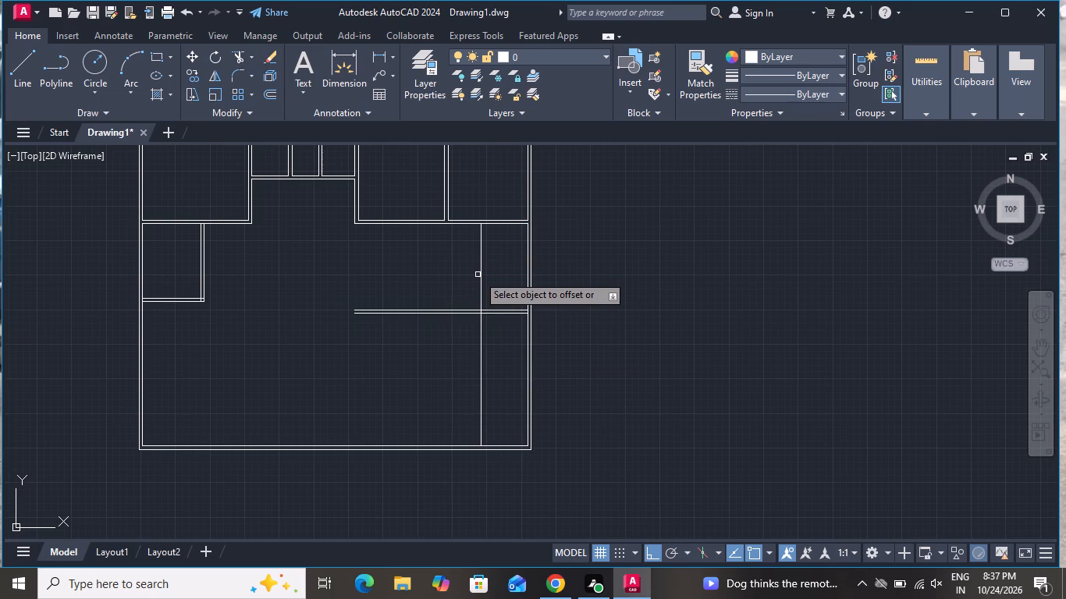
scroll(478, 275, up, 1)
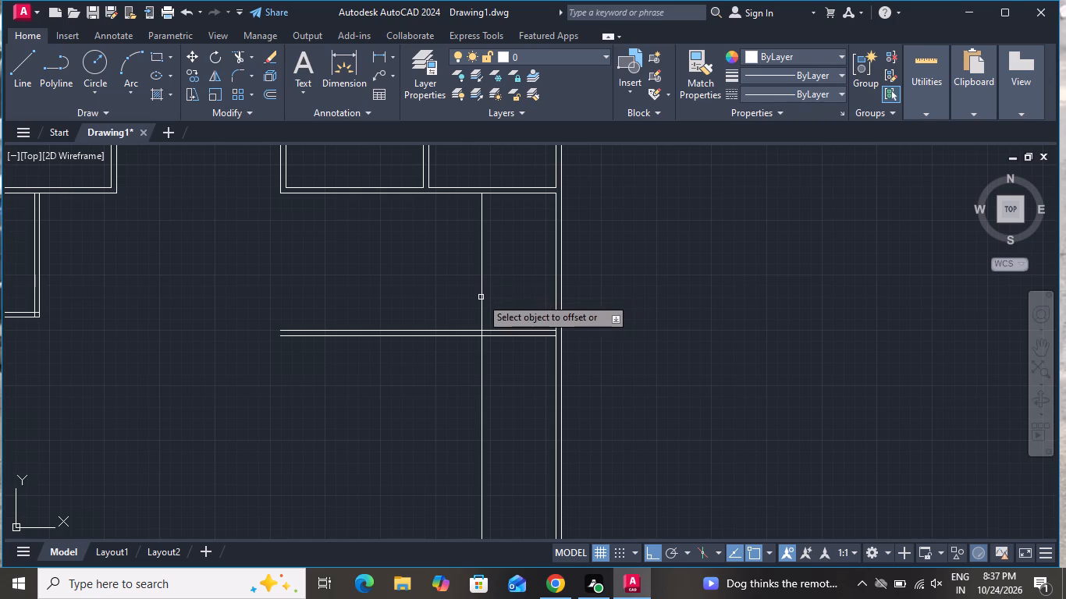
click(481, 298)
click(439, 299)
right_click(439, 300)
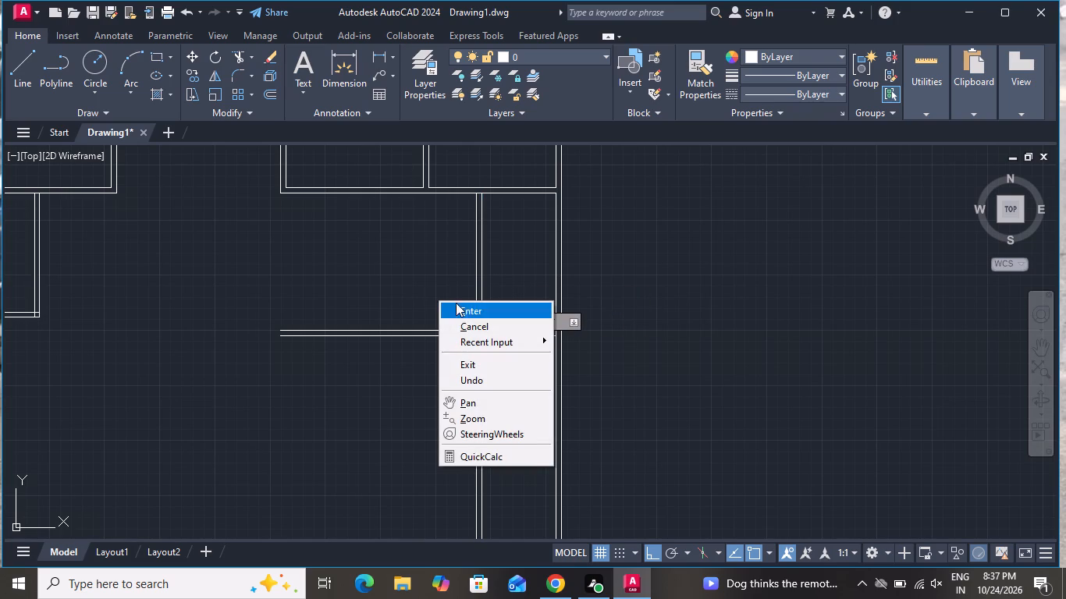
click(459, 321)
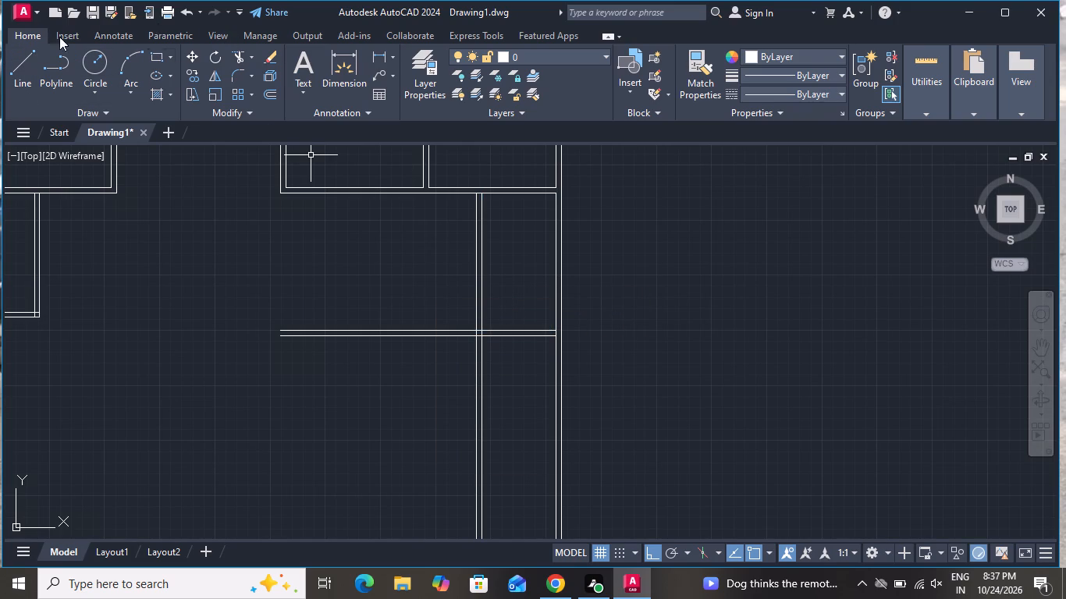
Trim the horizontal wall lines left of the new vertical wall and the vertical lines extending below the horizontal wall.
click(242, 55)
click(343, 252)
click(347, 378)
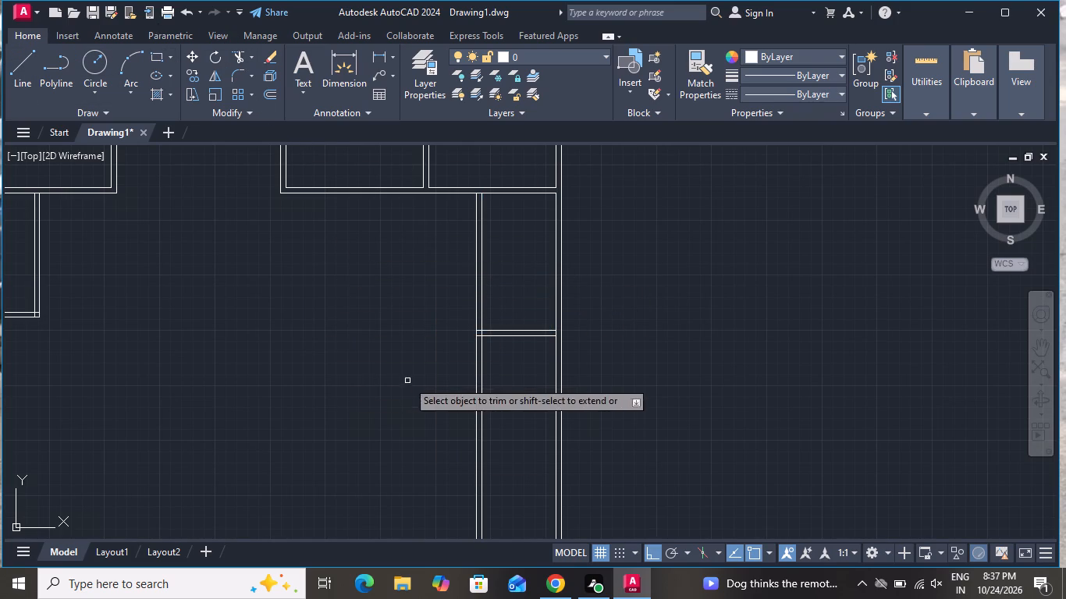
drag(441, 434, 451, 431)
click(517, 392)
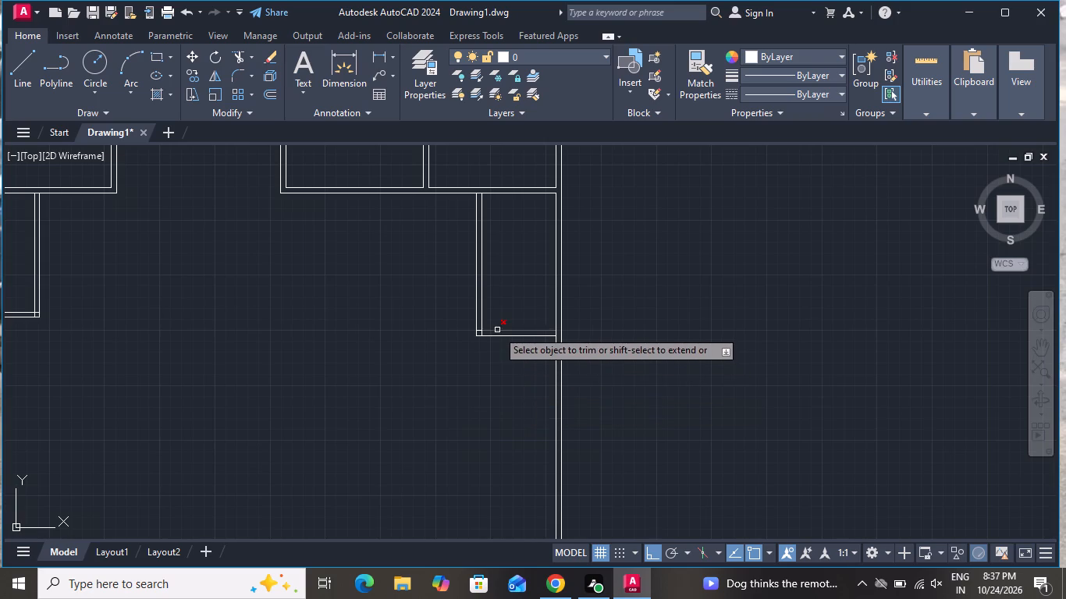
Trim the overlapping line ends inside the lower-left wall corner of the small right side room.
scroll(497, 330, up, 5)
click(347, 371)
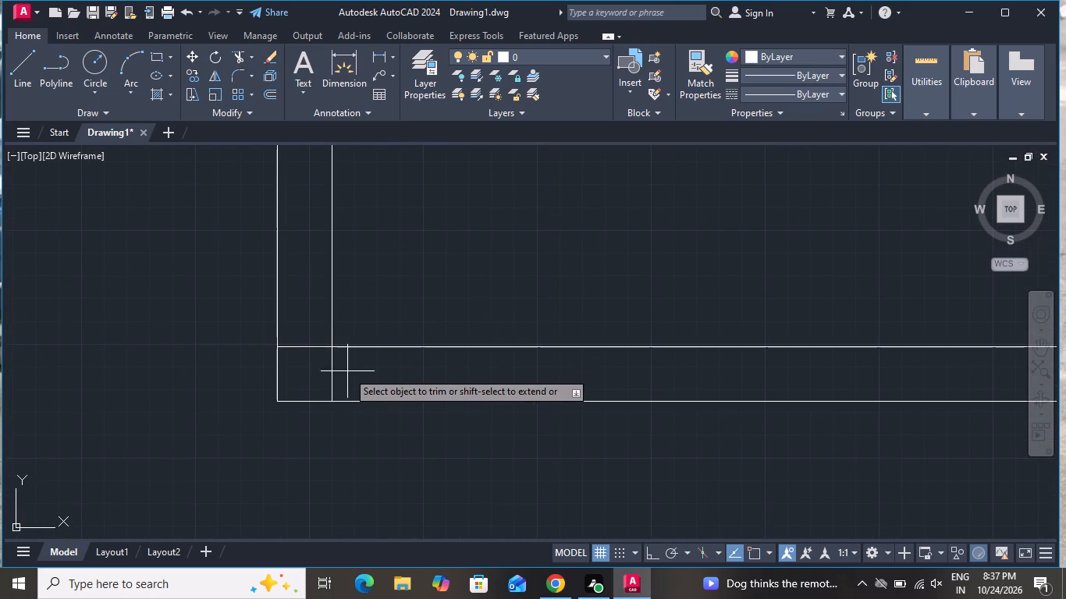
double_click(314, 367)
click(314, 298)
click(308, 358)
scroll(318, 395, down, 3)
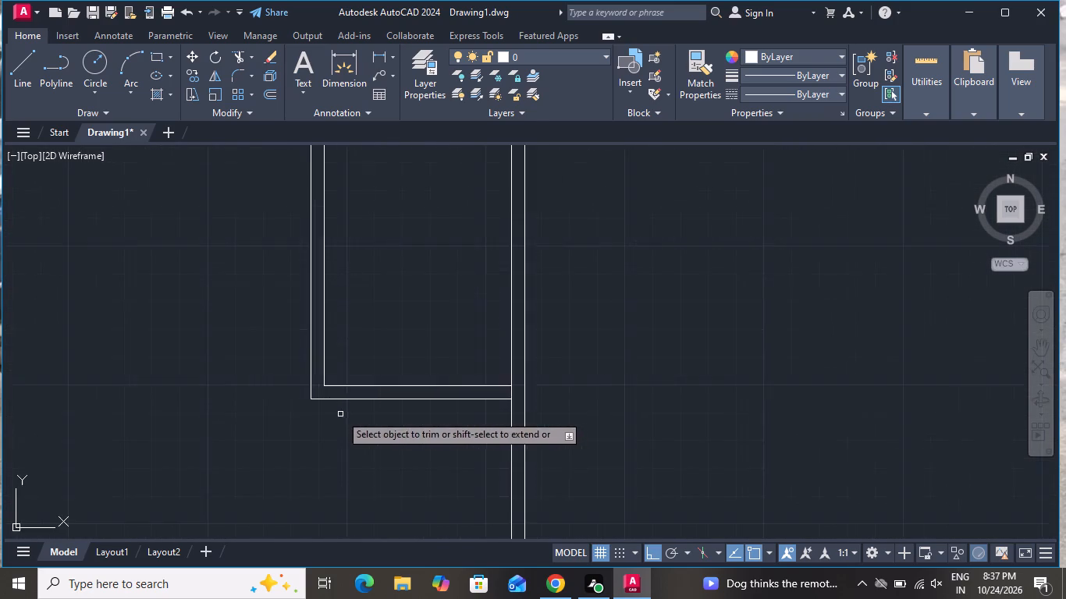
Trim the right outer wall's inner line where the right side room's bottom wall meets it.
scroll(353, 417, down, 1)
scroll(443, 402, up, 4)
click(454, 400)
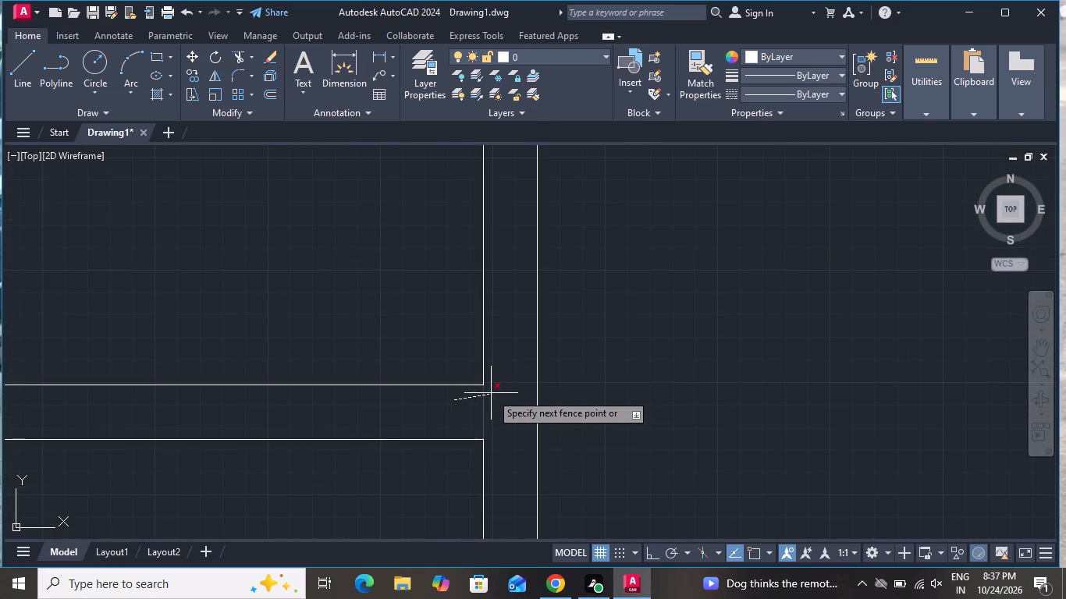
click(493, 392)
scroll(496, 421, down, 3)
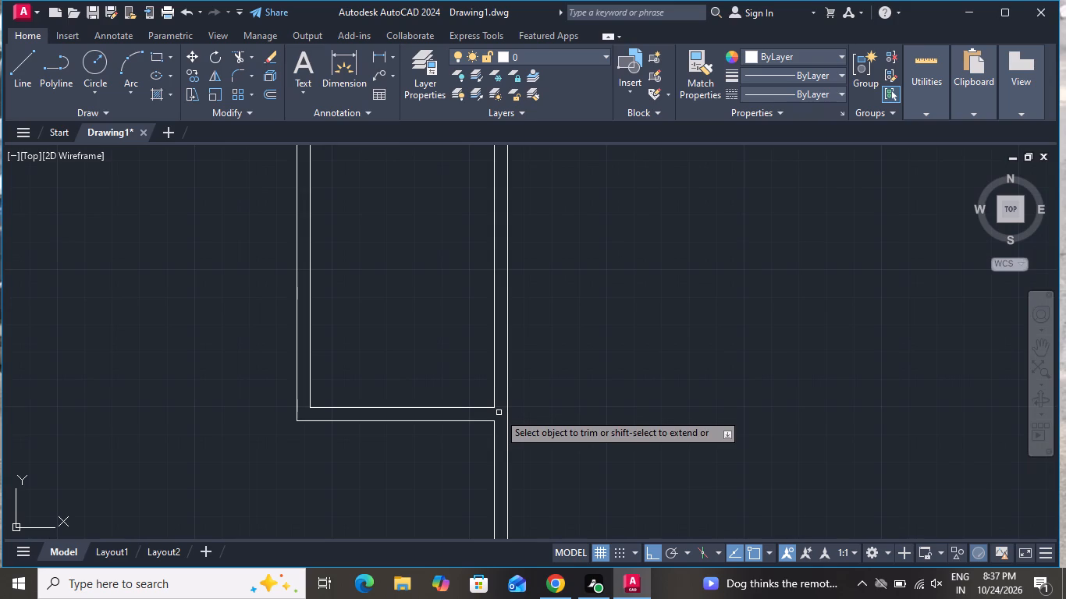
scroll(499, 401, down, 4)
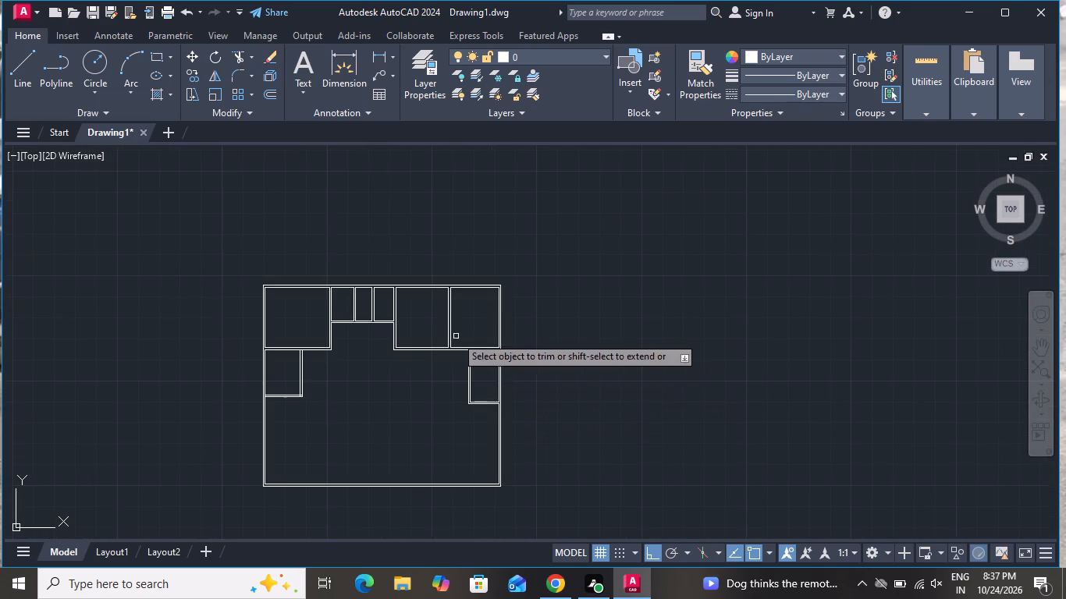
Trim the line closing the top of the right side room's vertical wall where it meets the upper-room wall.
scroll(456, 336, up, 6)
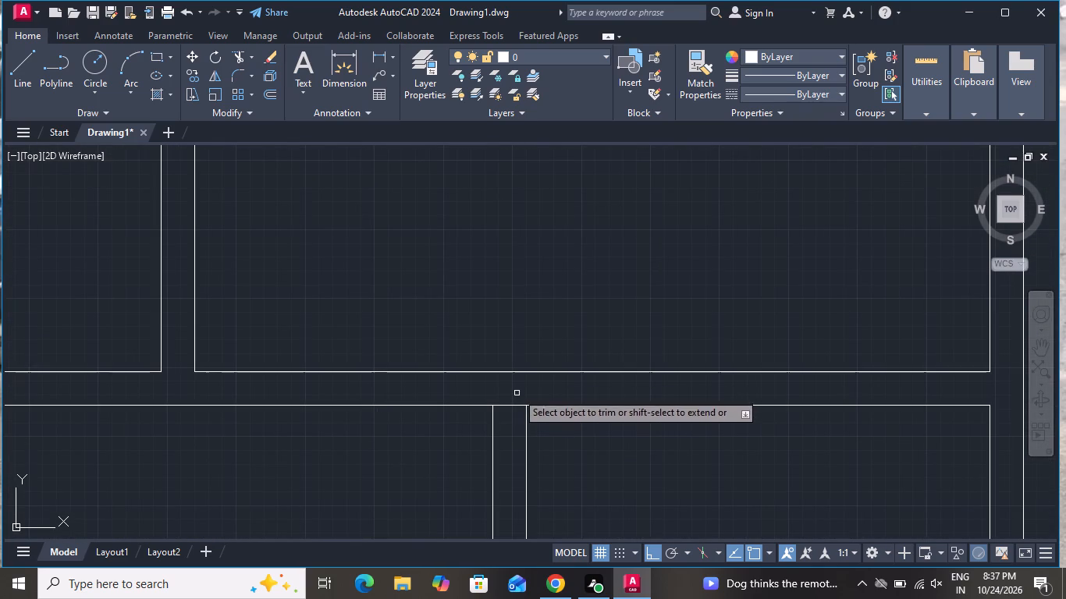
click(516, 391)
click(516, 420)
scroll(516, 358, down, 4)
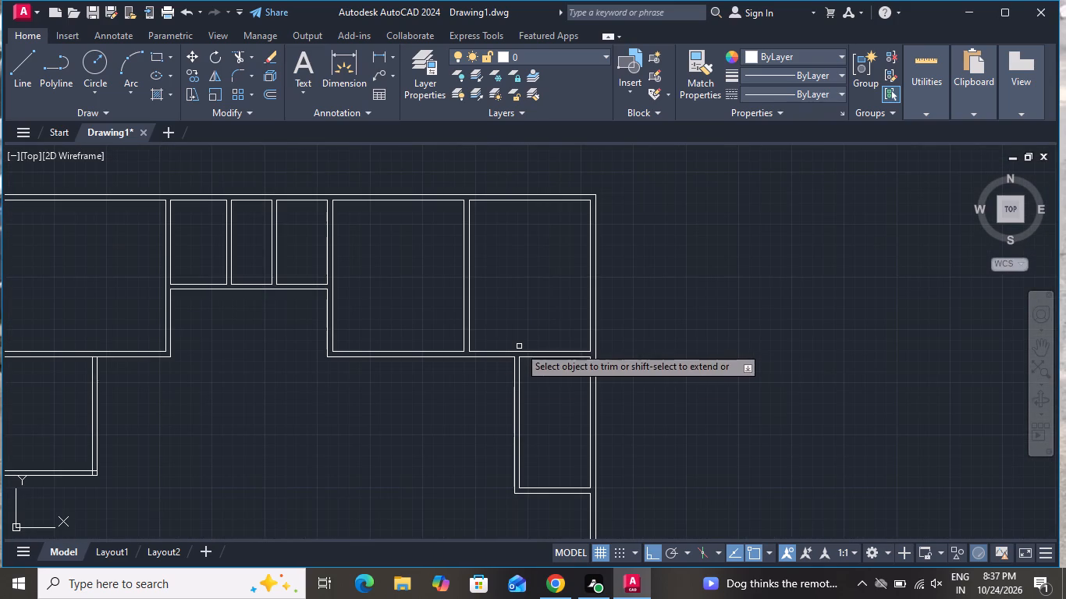
scroll(126, 394, down, 3)
Trim the overlapping line ends inside the lower-right wall corner of the small left side room.
scroll(97, 420, up, 2)
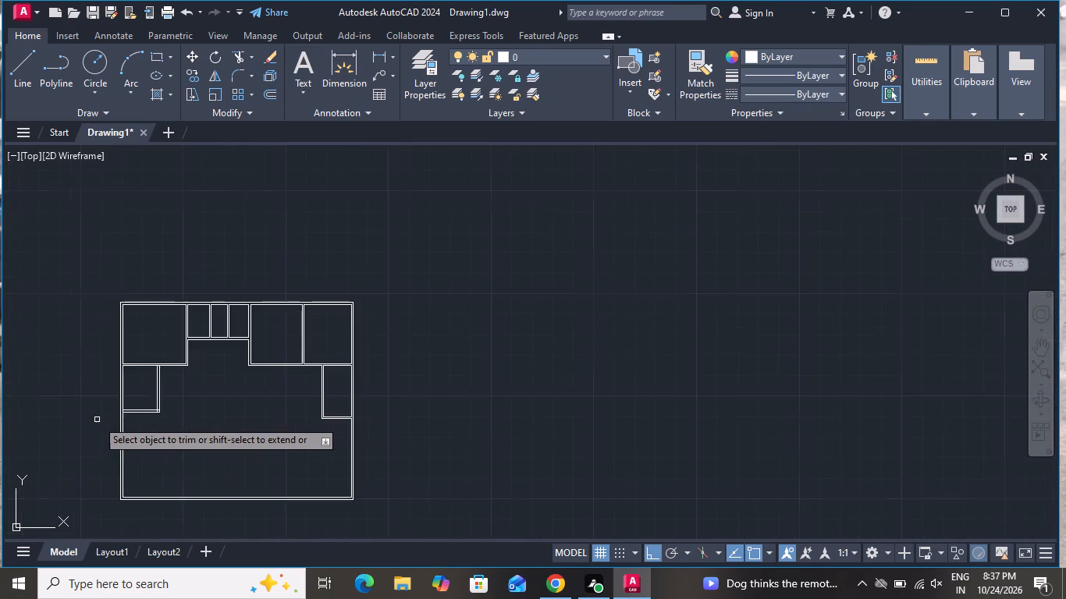
scroll(97, 420, up, 1)
scroll(208, 374, up, 2)
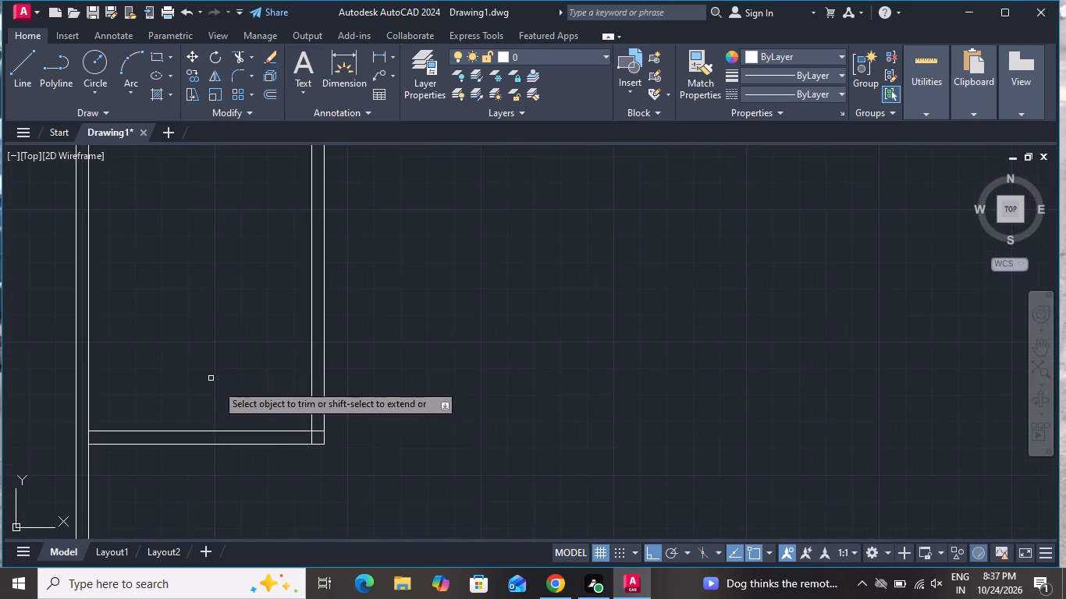
scroll(302, 432, up, 3)
click(348, 430)
click(350, 421)
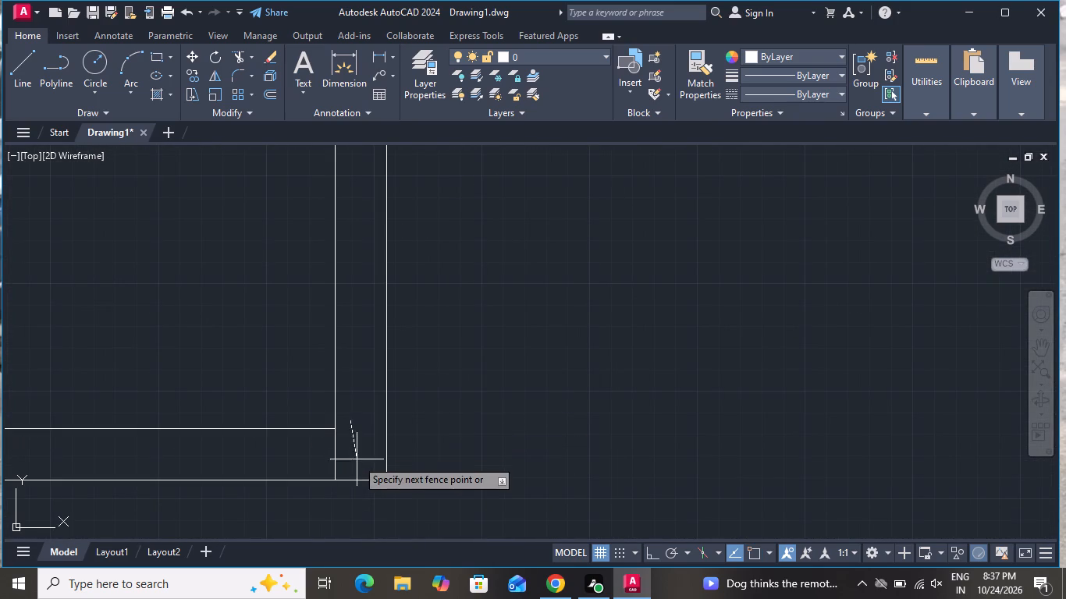
click(334, 454)
scroll(343, 462, down, 5)
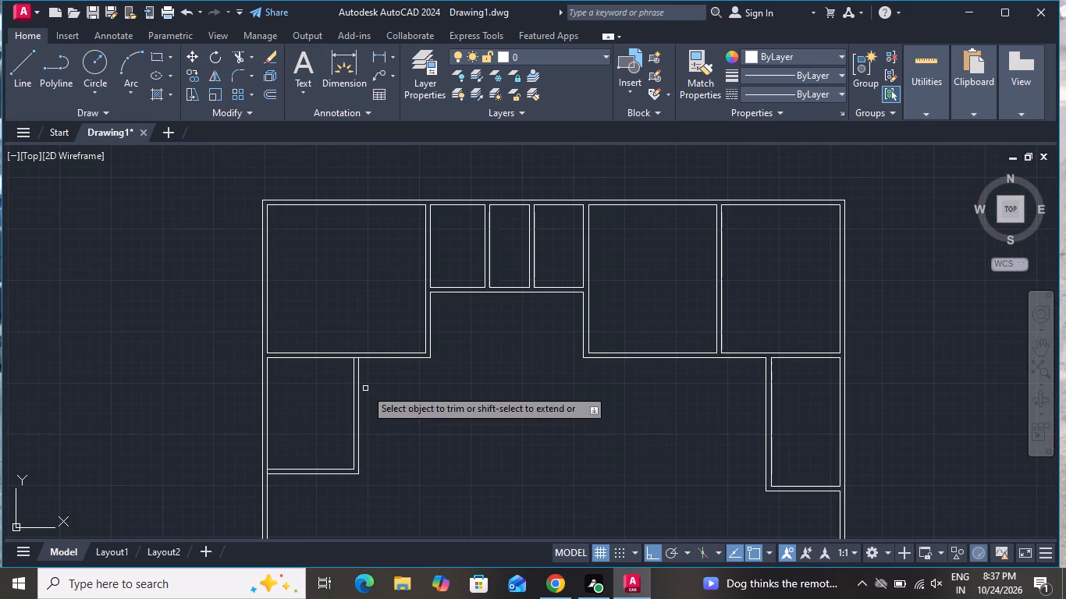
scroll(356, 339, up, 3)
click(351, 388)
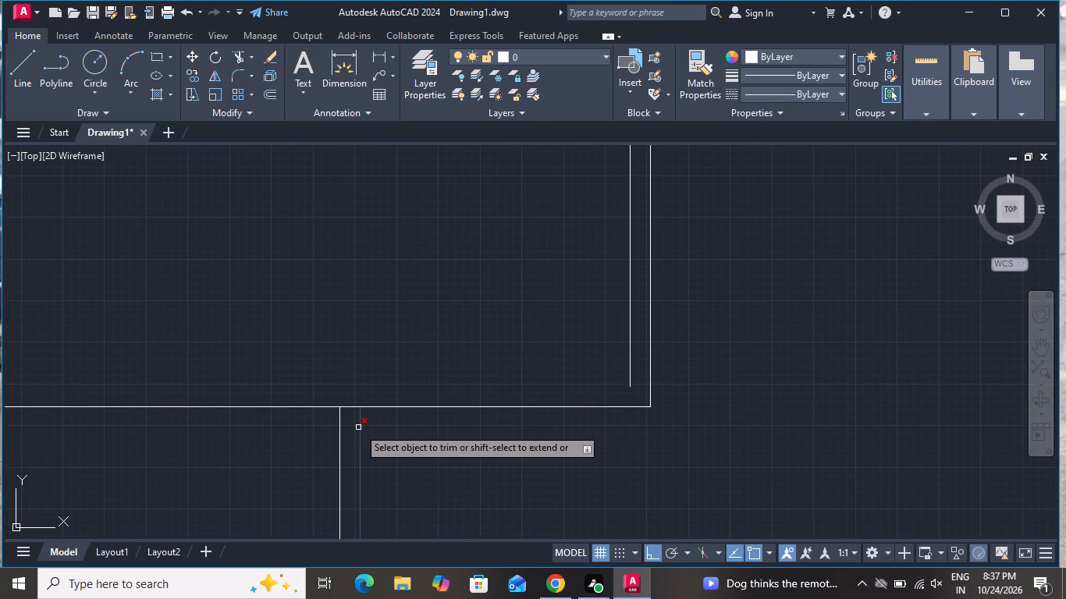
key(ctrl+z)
Trim the line closing the top of the left side room's vertical wall where it meets the upper-room wall, and end Trim.
scroll(348, 413, down, 3)
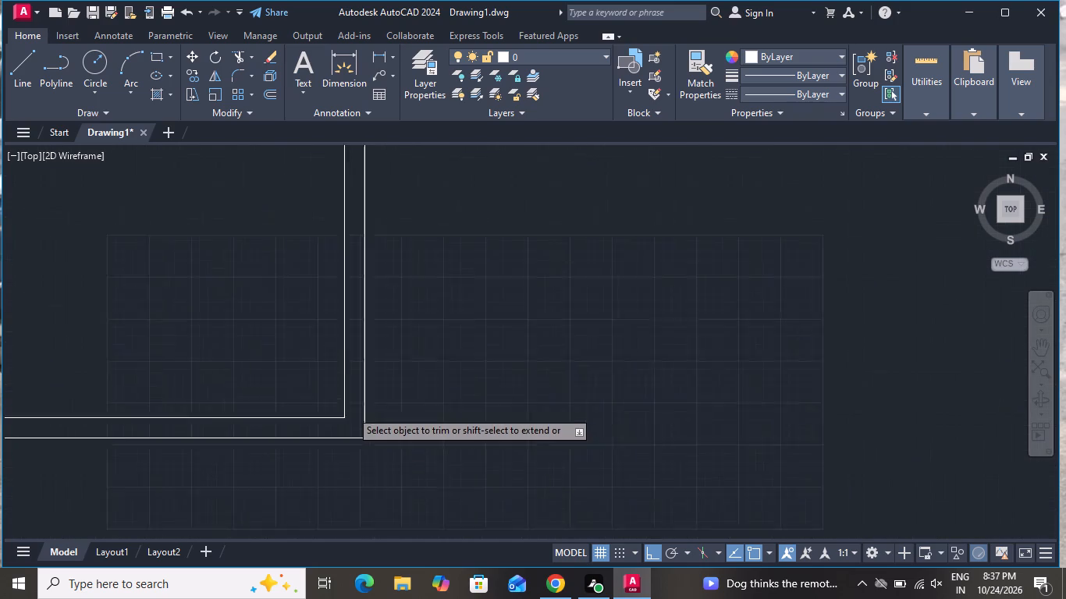
scroll(288, 384, down, 2)
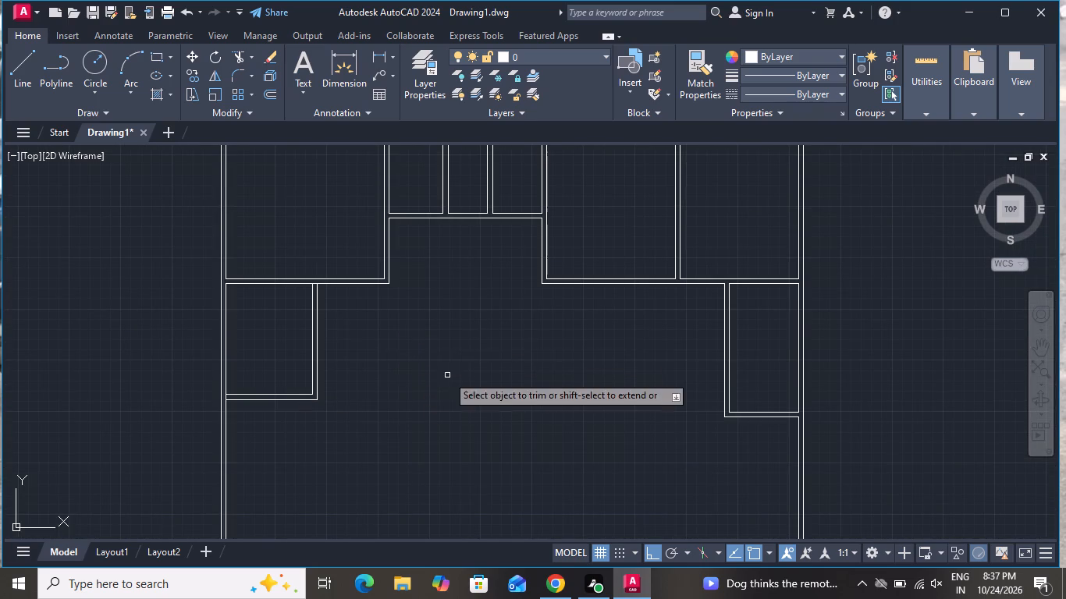
scroll(325, 284, up, 3)
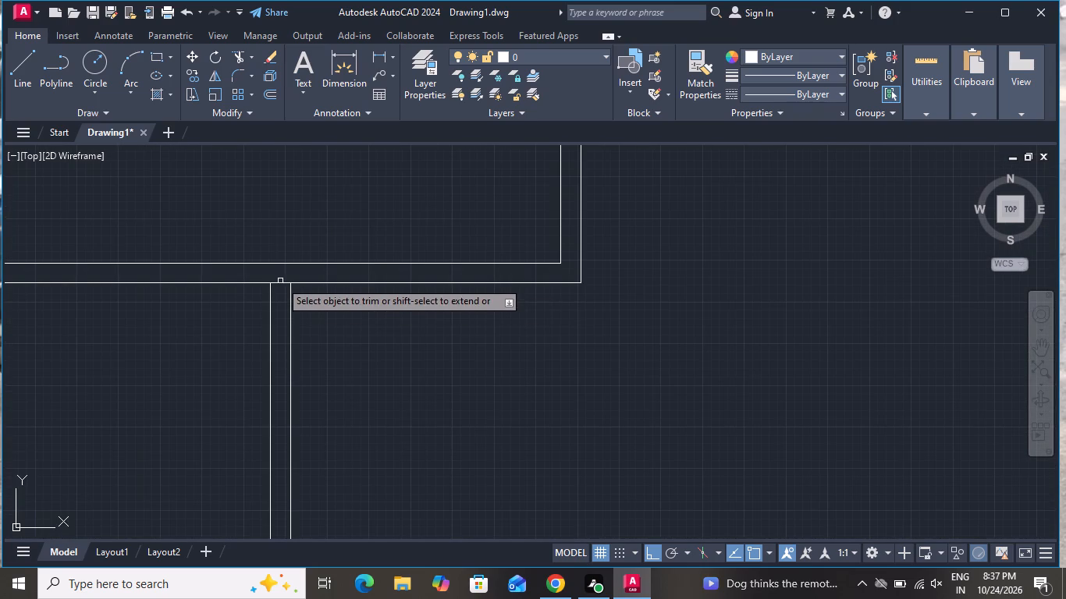
click(282, 278)
click(284, 310)
scroll(353, 296, down, 2)
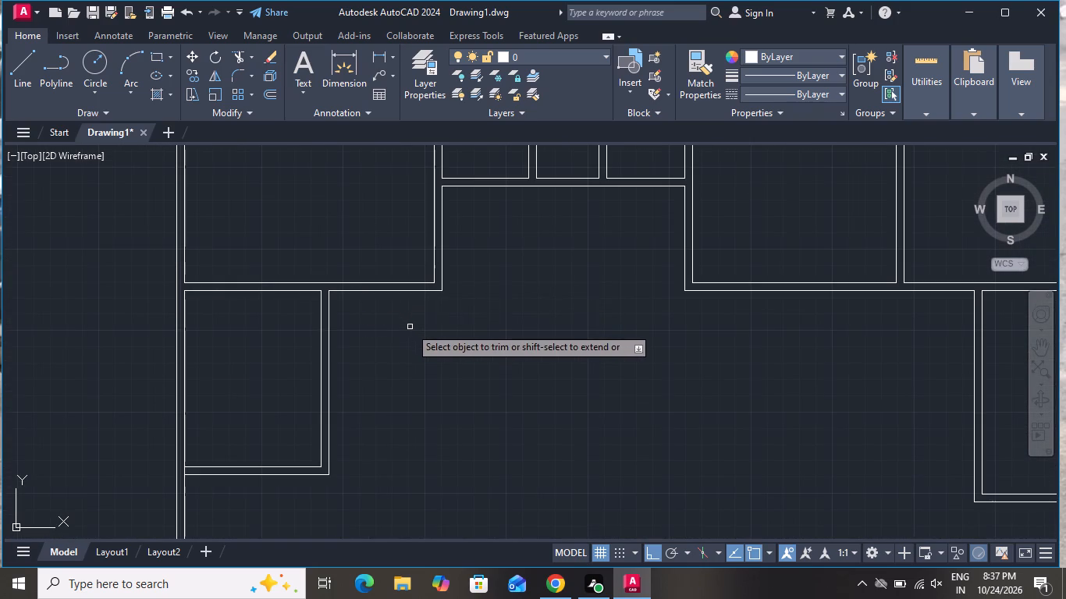
scroll(425, 346, down, 2)
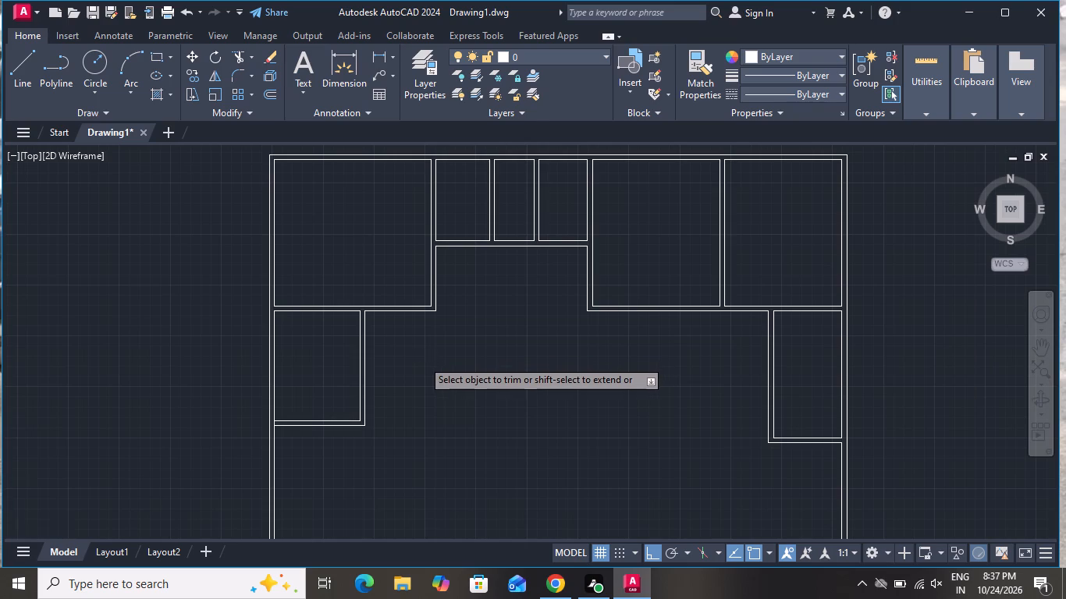
scroll(423, 360, down, 1)
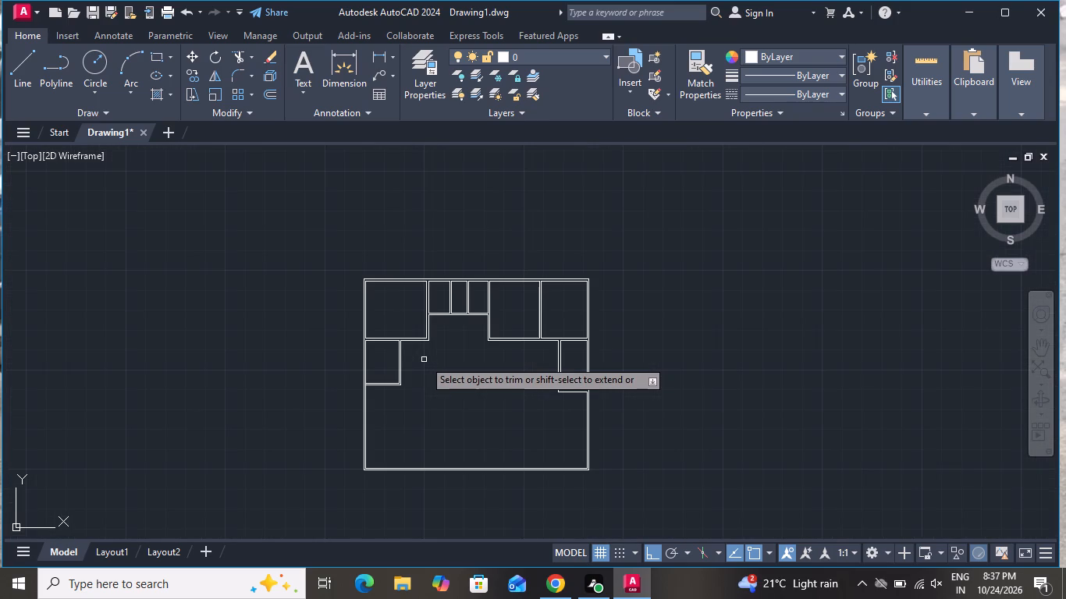
scroll(427, 358, down, 1)
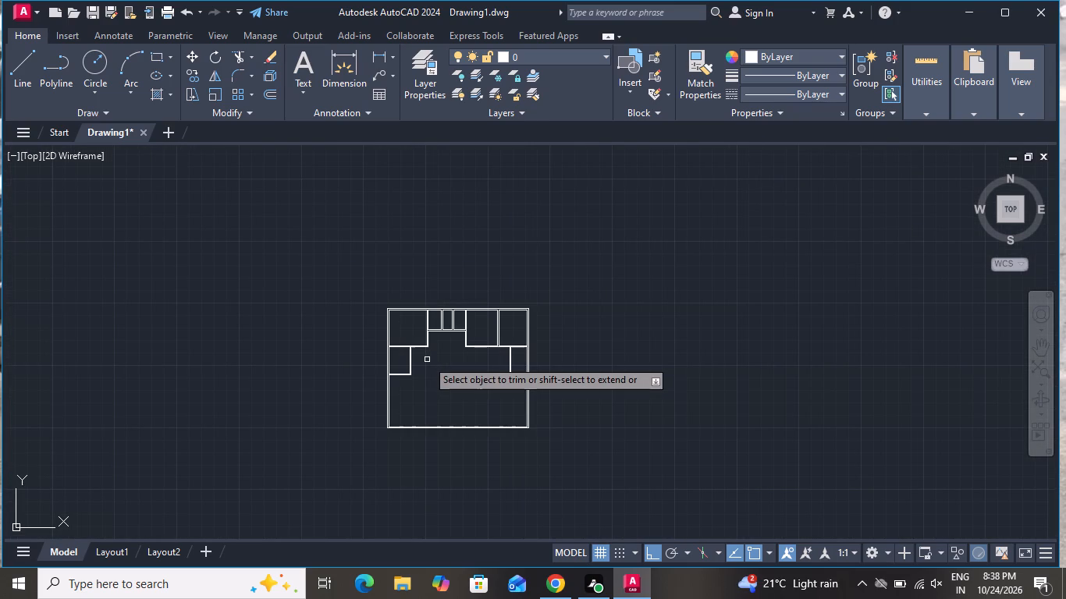
right_click(427, 363)
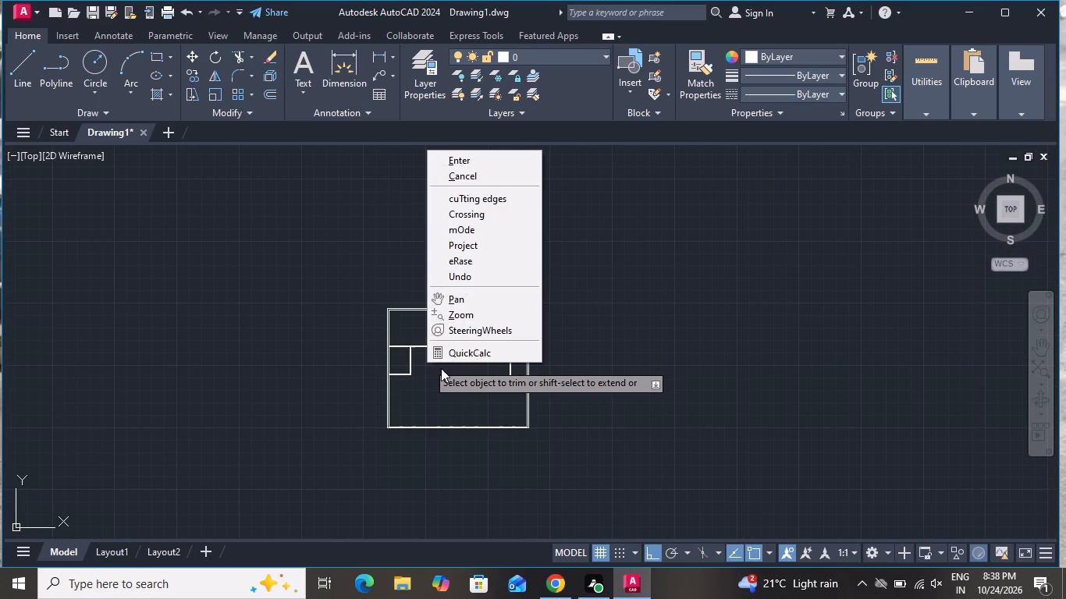
click(510, 179)
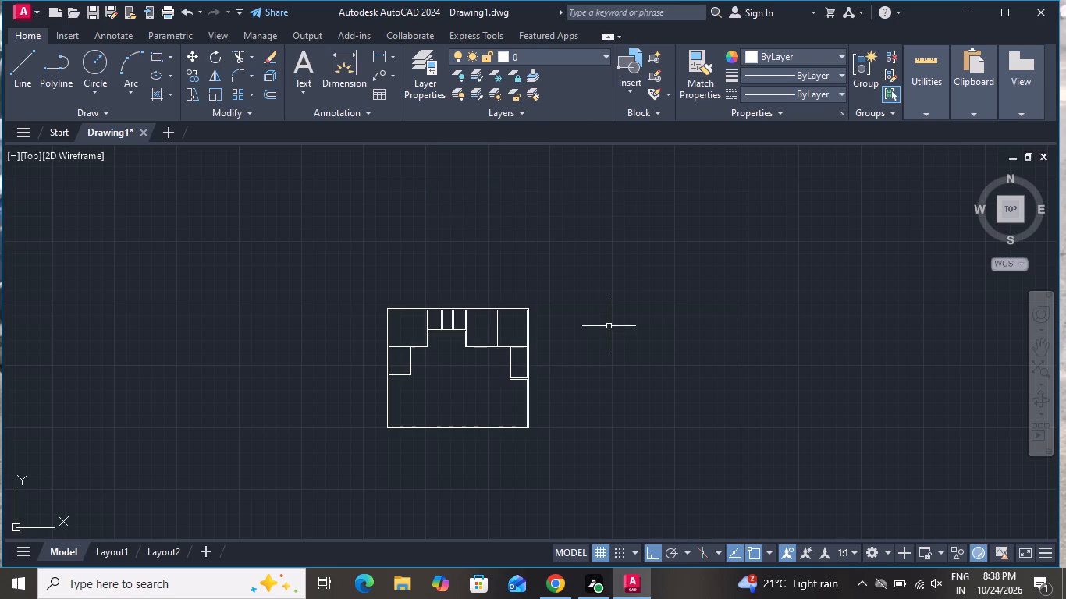
Offset the lower line of the wall beneath the upper-right rooms 13' downward.
text(o)
key(space)
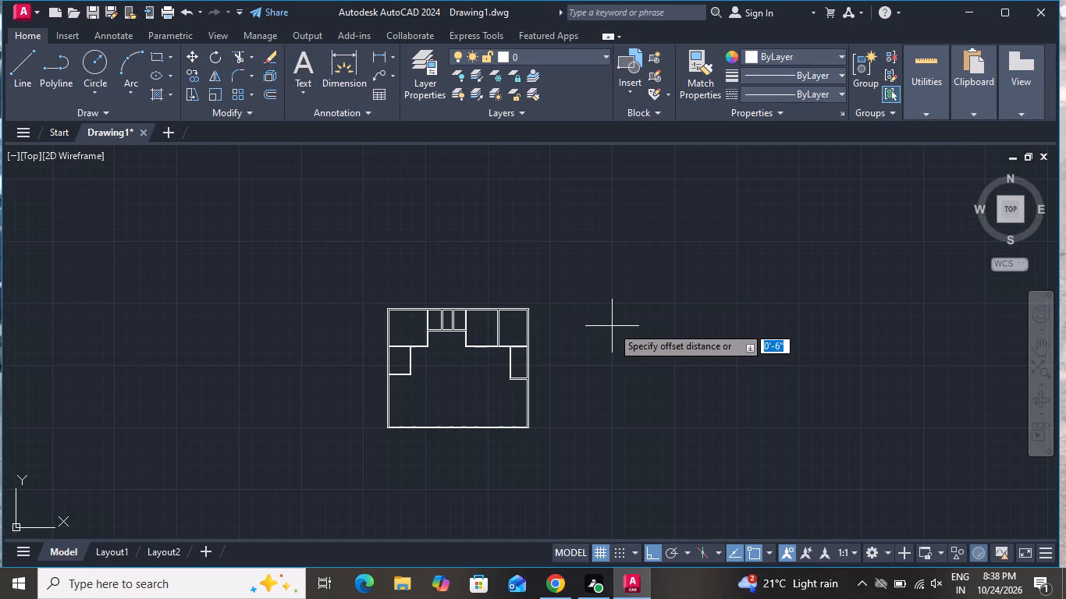
text(12)
key(BackSpace)
text(3')
key(Return)
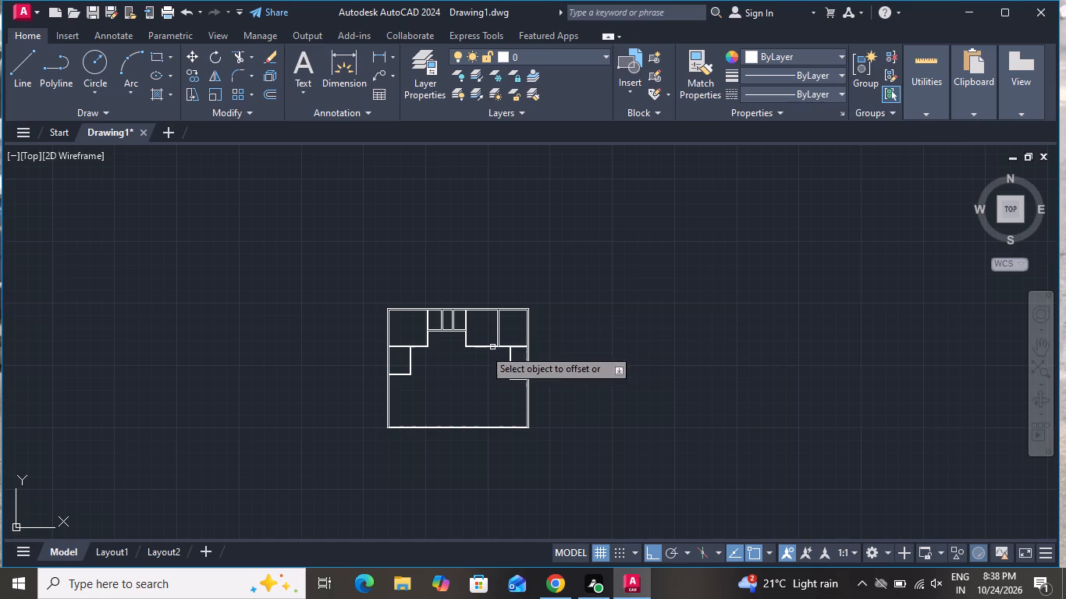
scroll(447, 351, up, 2)
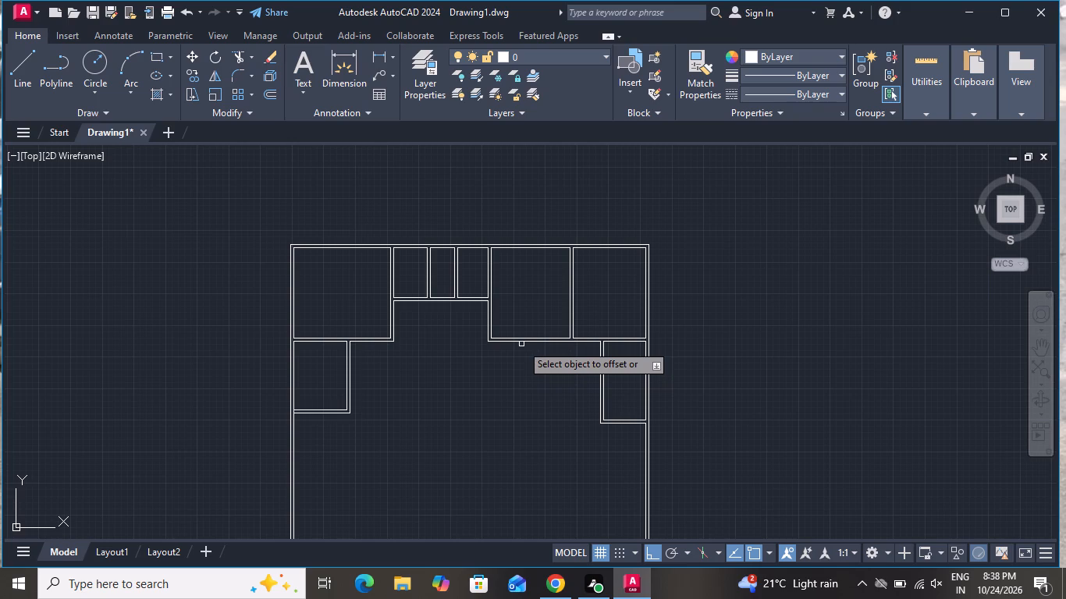
click(522, 343)
click(527, 389)
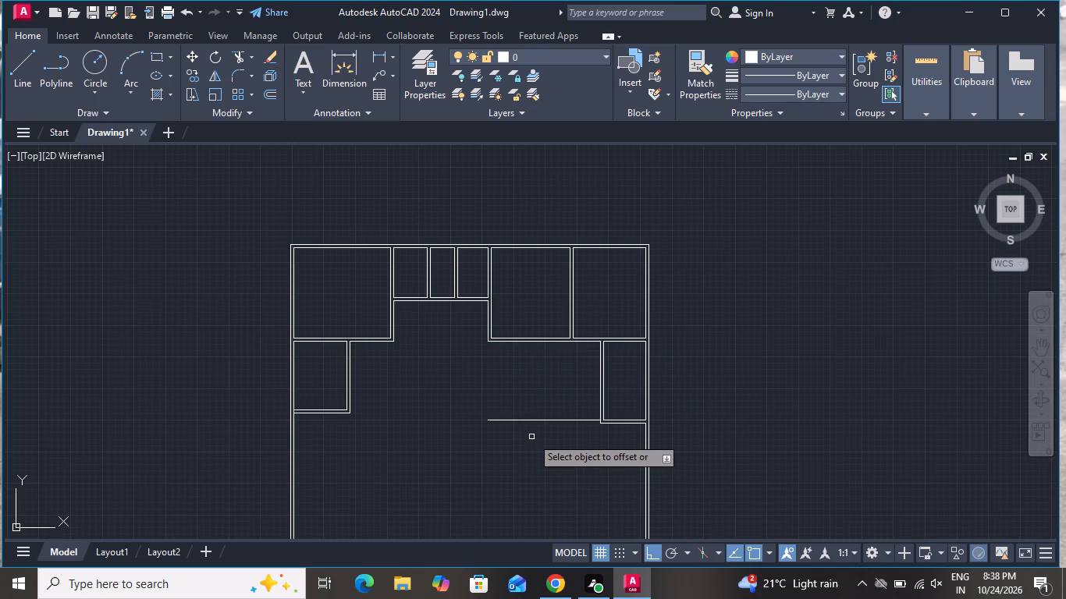
right_click(535, 442)
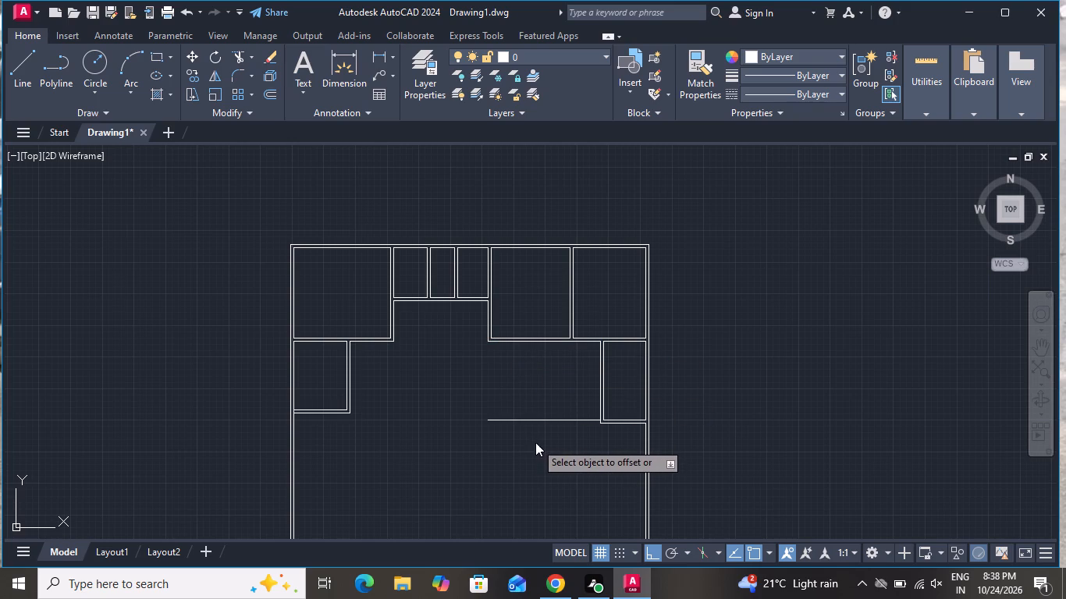
click(577, 299)
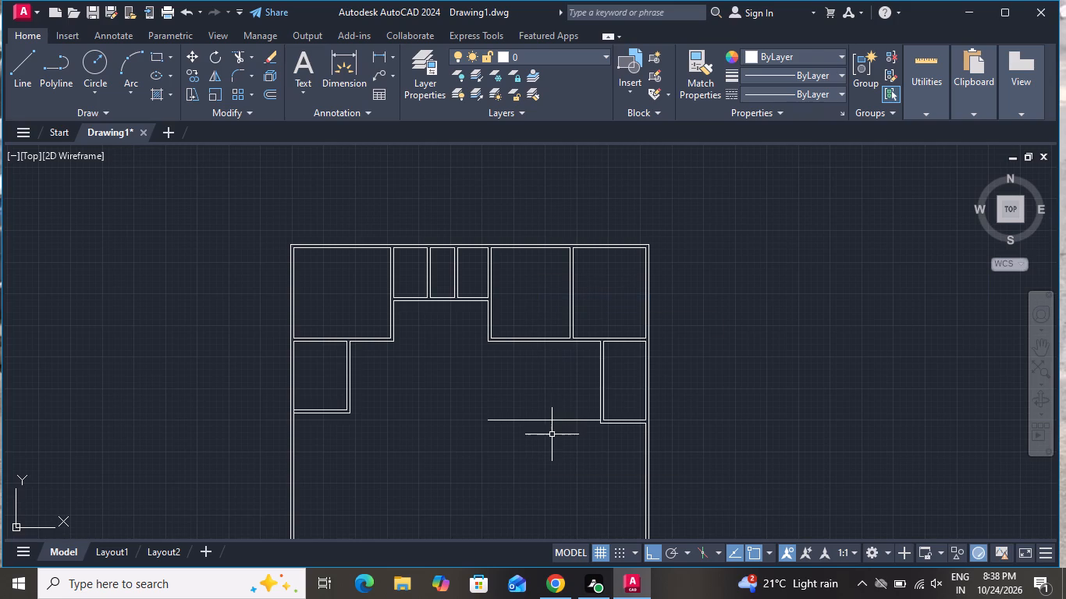
Offset the new horizontal line beside the right side room 6" downward to give the wall its thickness.
text(o)
key(space)
key(6)
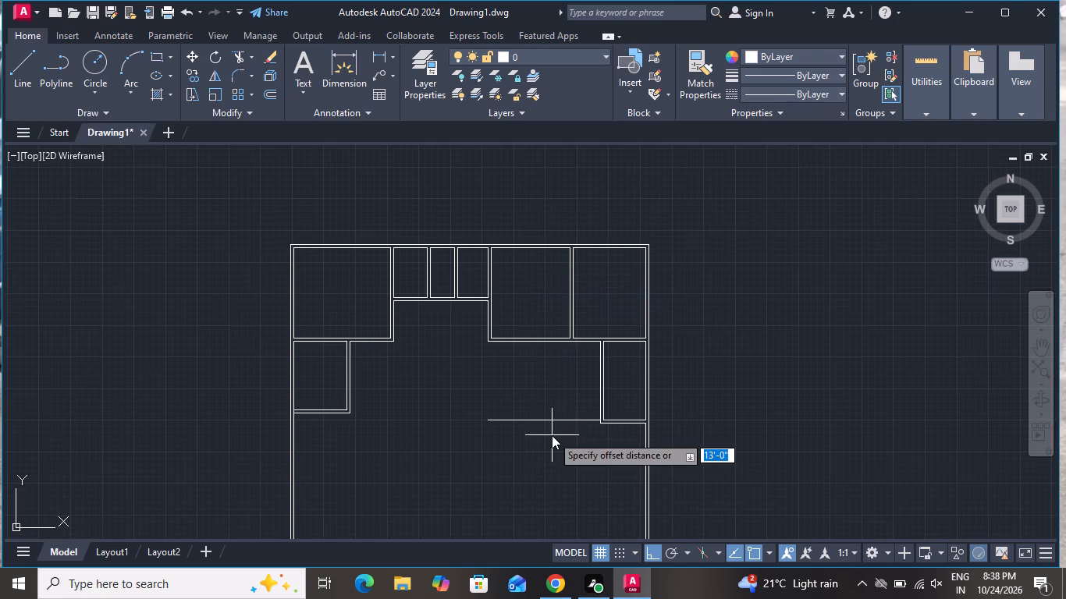
key(shift+quotedbl)
key(Return)
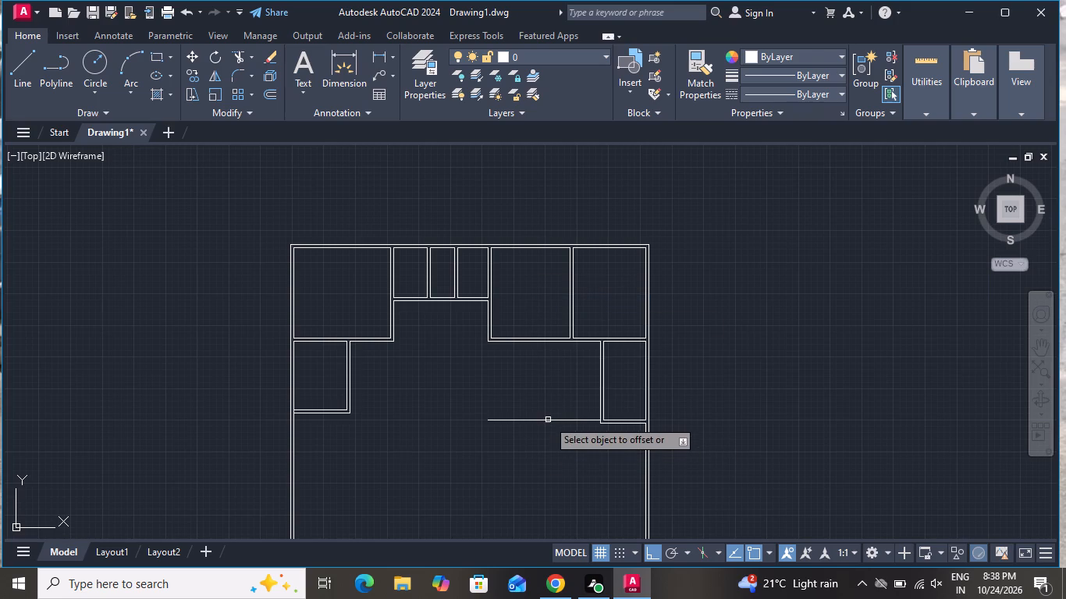
click(548, 420)
click(547, 448)
right_click(435, 456)
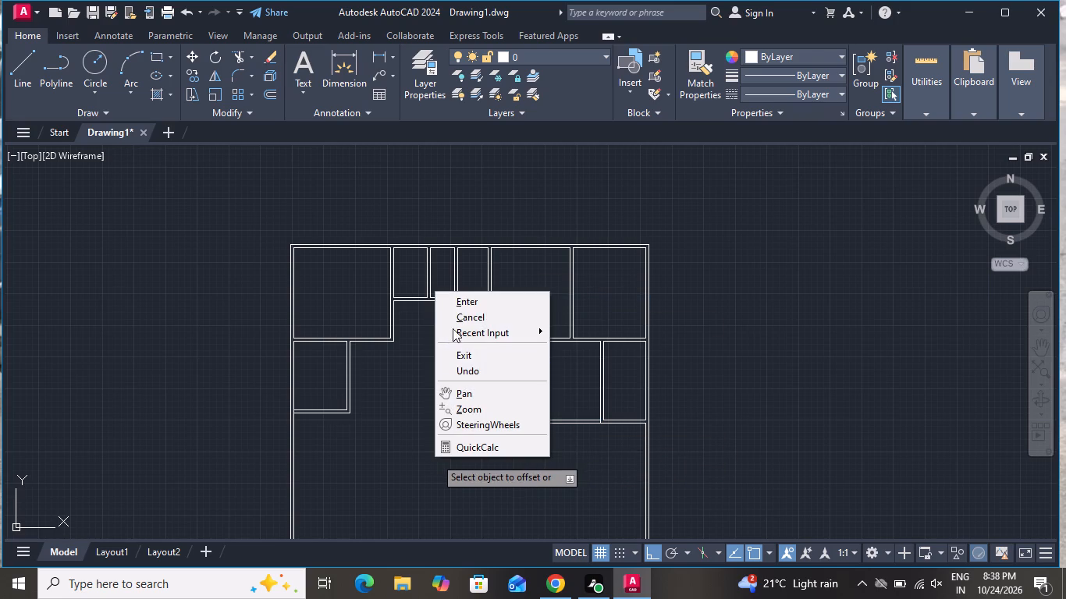
click(458, 318)
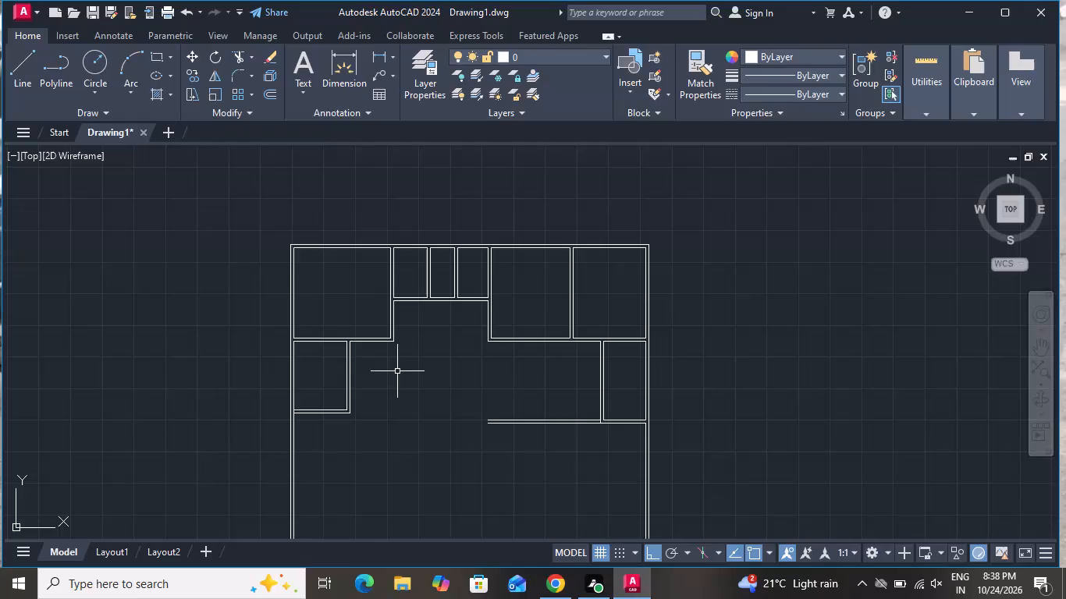
Offset the lower line of the left side room's bottom wall 6' downward.
text(o)
key(space)
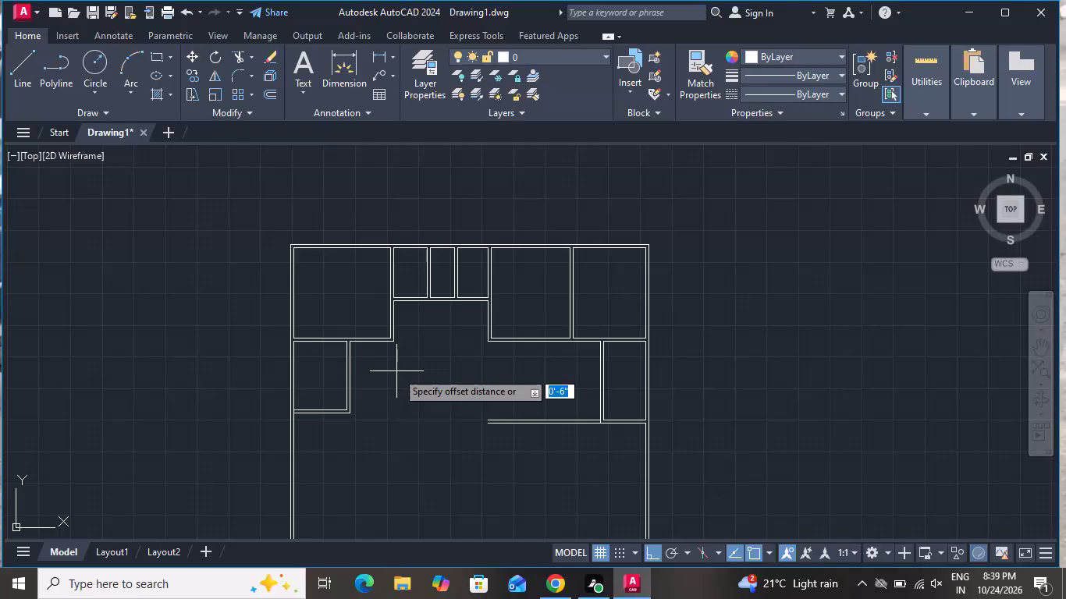
key(6)
key(apostrophe)
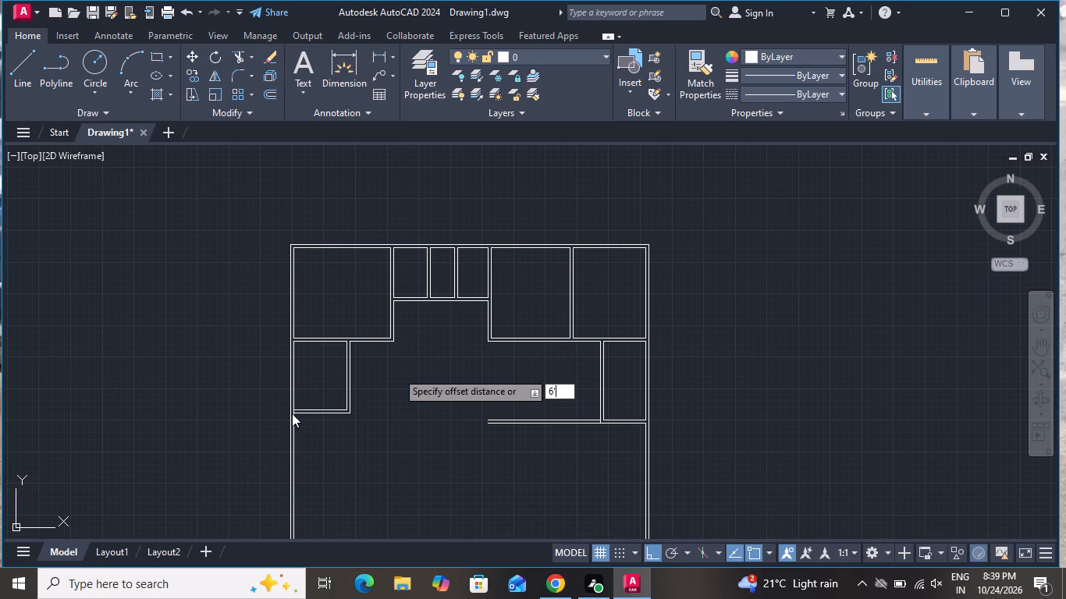
key(Return)
scroll(324, 447, up, 1)
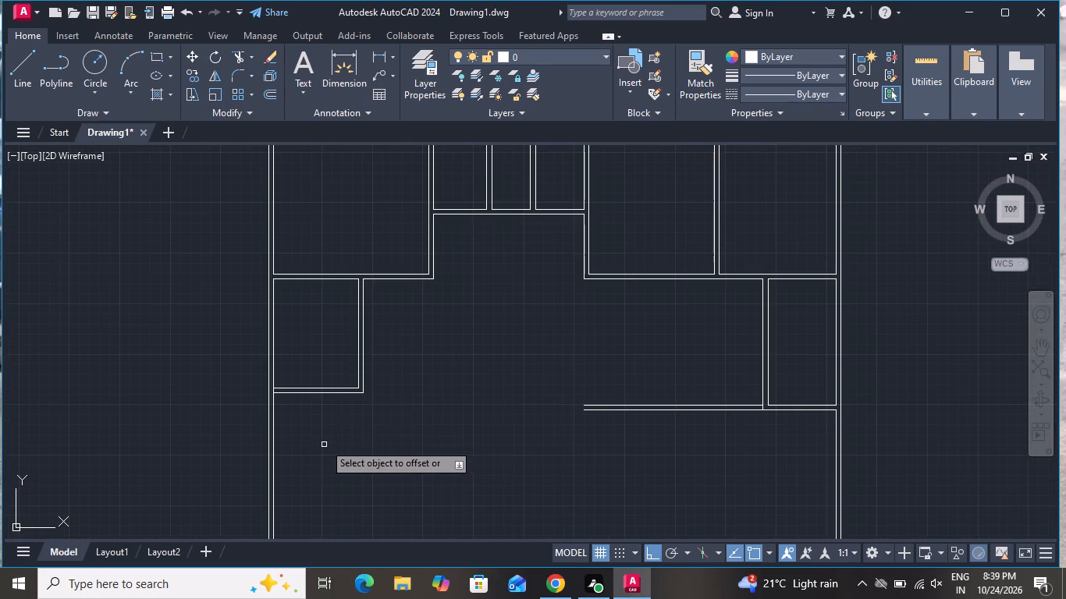
click(323, 393)
click(324, 487)
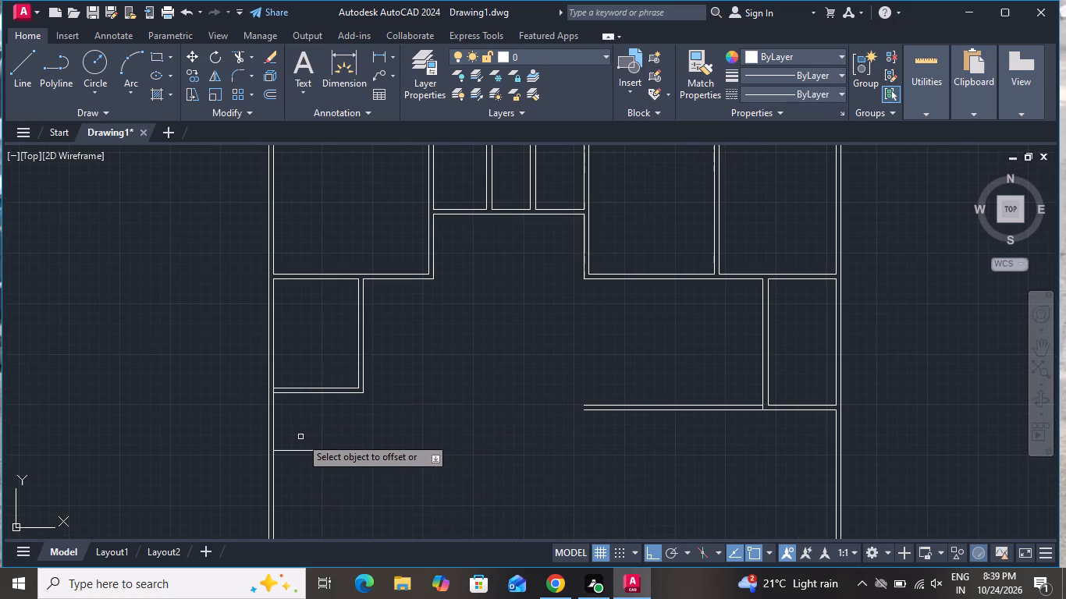
Offset the inner line of the left outer wall 6' to the right, below the left side room, and end Offset.
scroll(300, 437, up, 1)
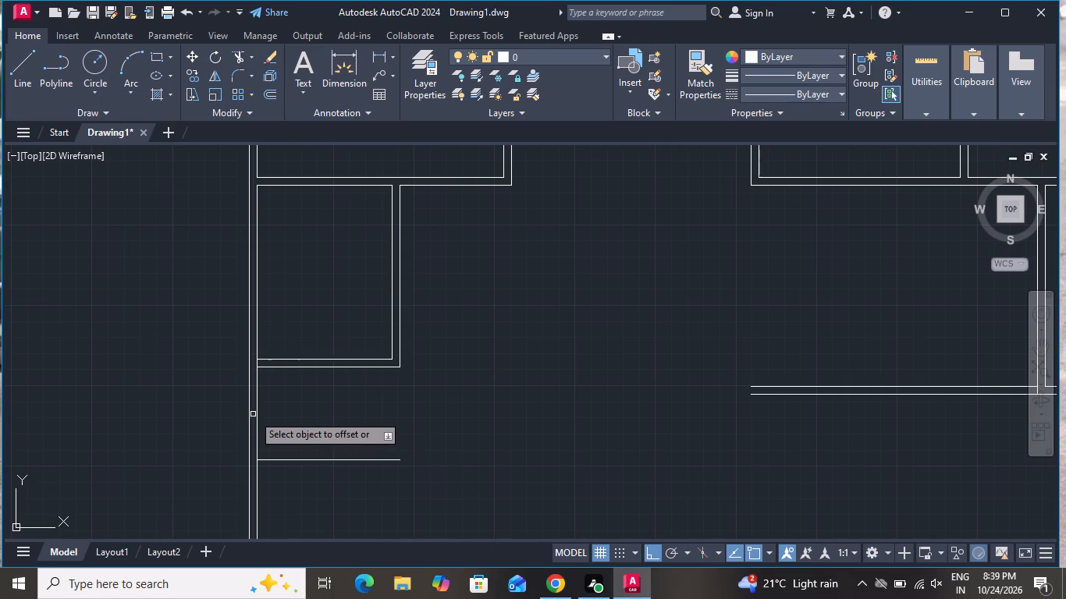
click(258, 413)
click(325, 414)
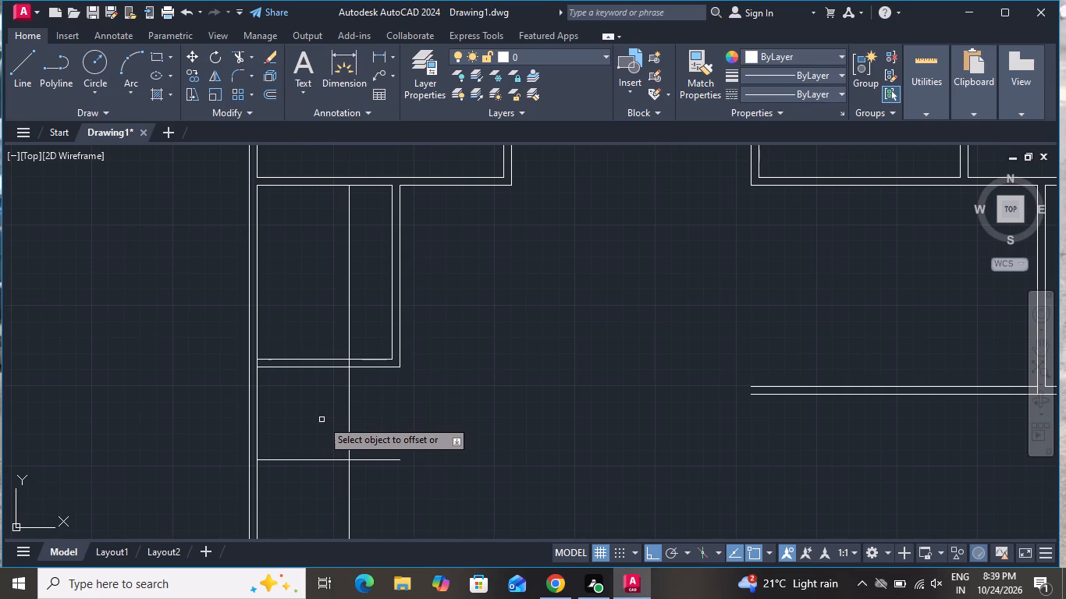
right_click(322, 421)
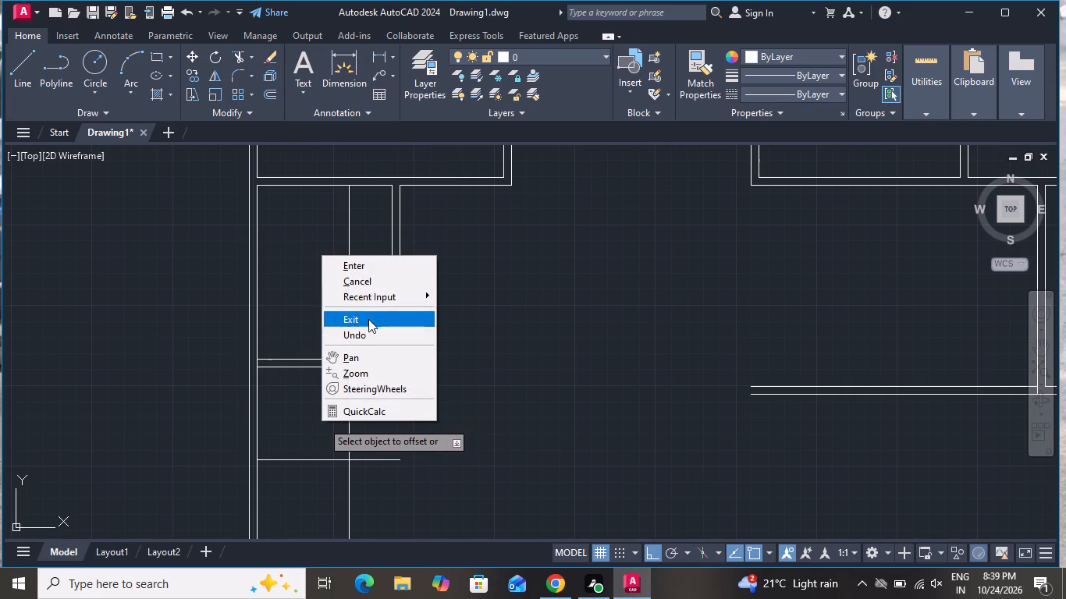
click(371, 281)
Offset the new vertical line 6" rightward and the new horizontal line below the left side room 6" downward.
text(o 6)
key(shift+quotedbl)
key(Return)
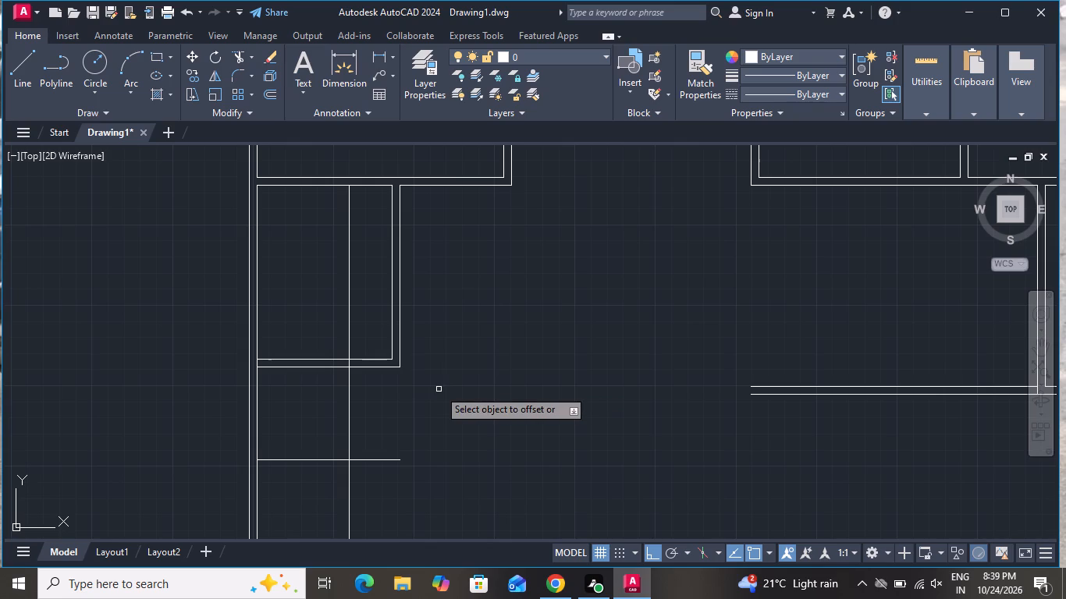
click(346, 391)
click(350, 390)
click(366, 391)
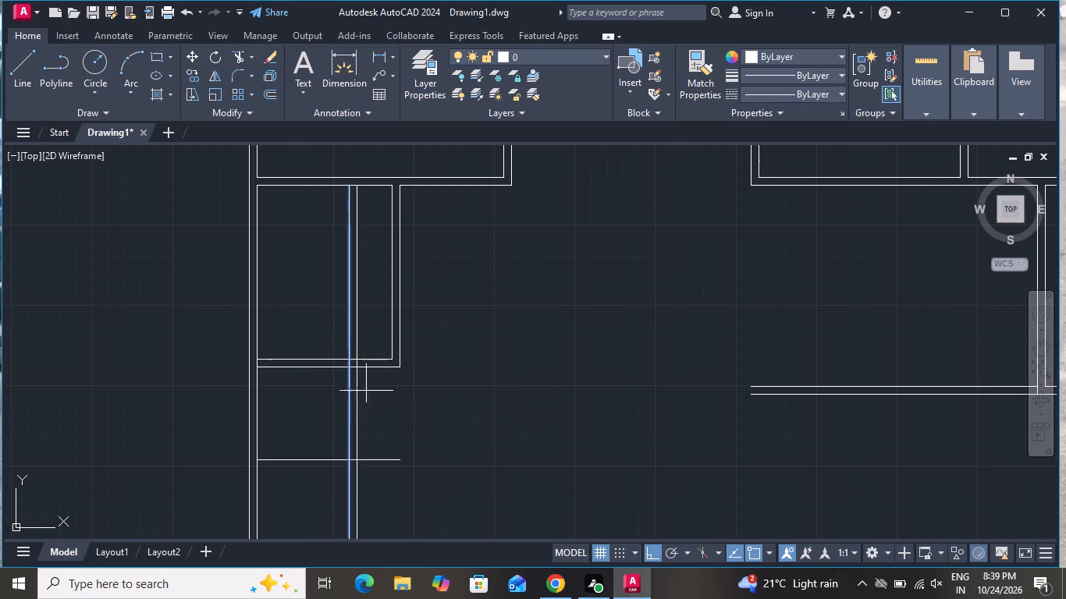
click(322, 460)
click(322, 496)
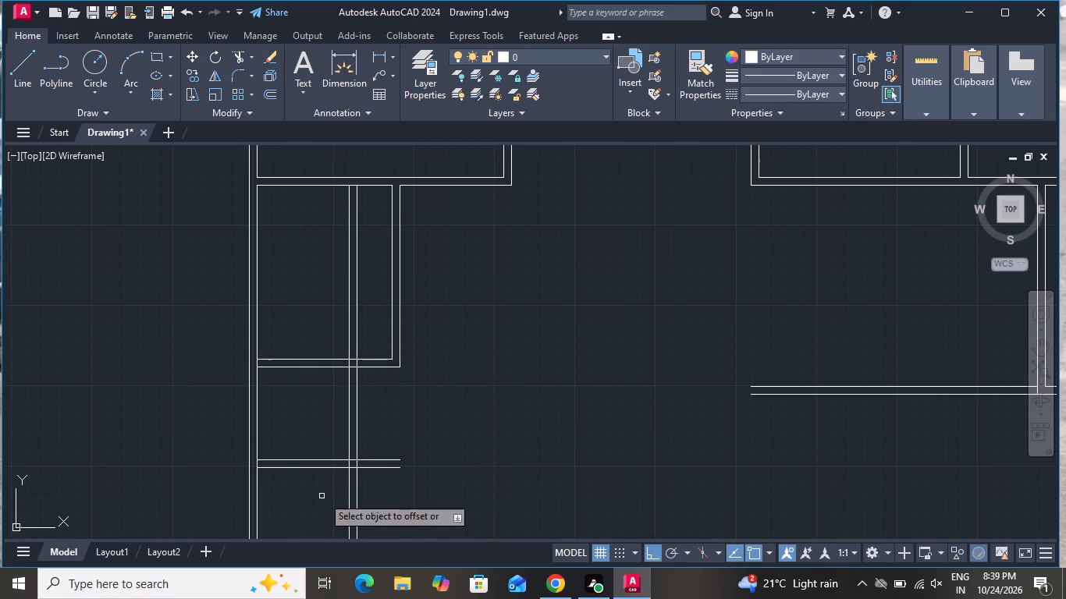
right_click(391, 427)
click(425, 287)
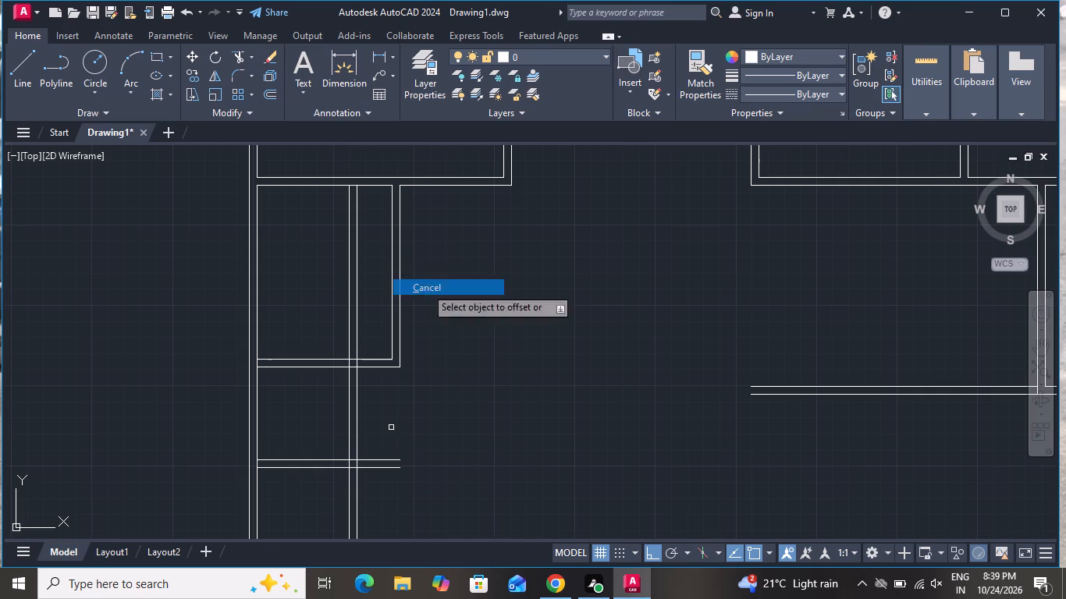
Trim the new vertical lines inside the left side room and below the new horizontal wall, plus that wall's overhang on the right.
click(238, 51)
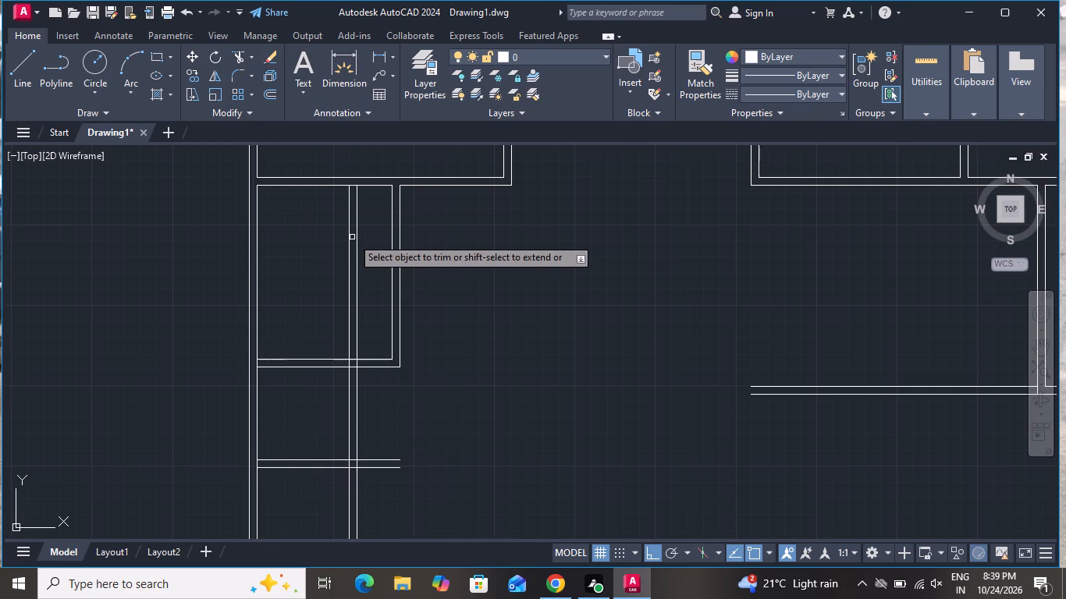
click(352, 237)
double_click(361, 237)
click(325, 266)
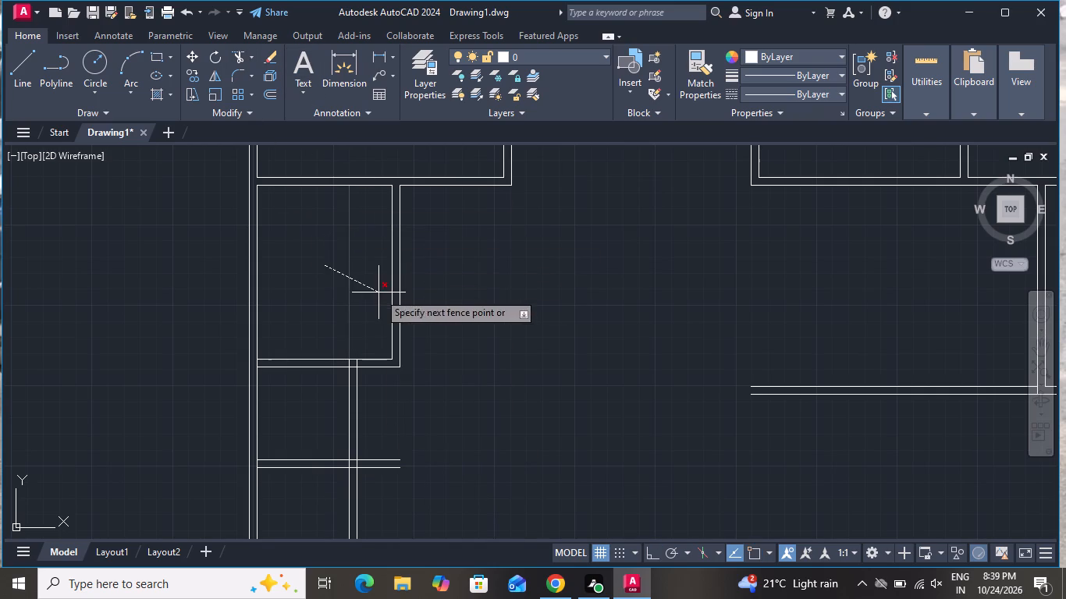
click(361, 300)
click(382, 448)
double_click(382, 484)
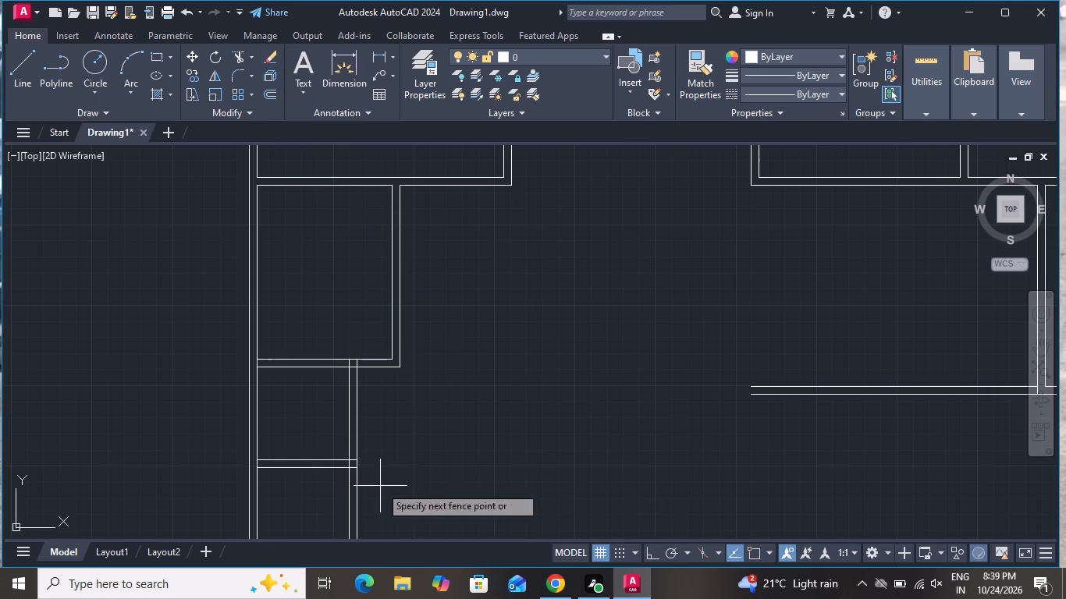
click(320, 502)
Trim the overlapping lines where the left side room's bottom wall meets the new vertical wall and the left outer wall.
scroll(354, 363, up, 4)
click(370, 363)
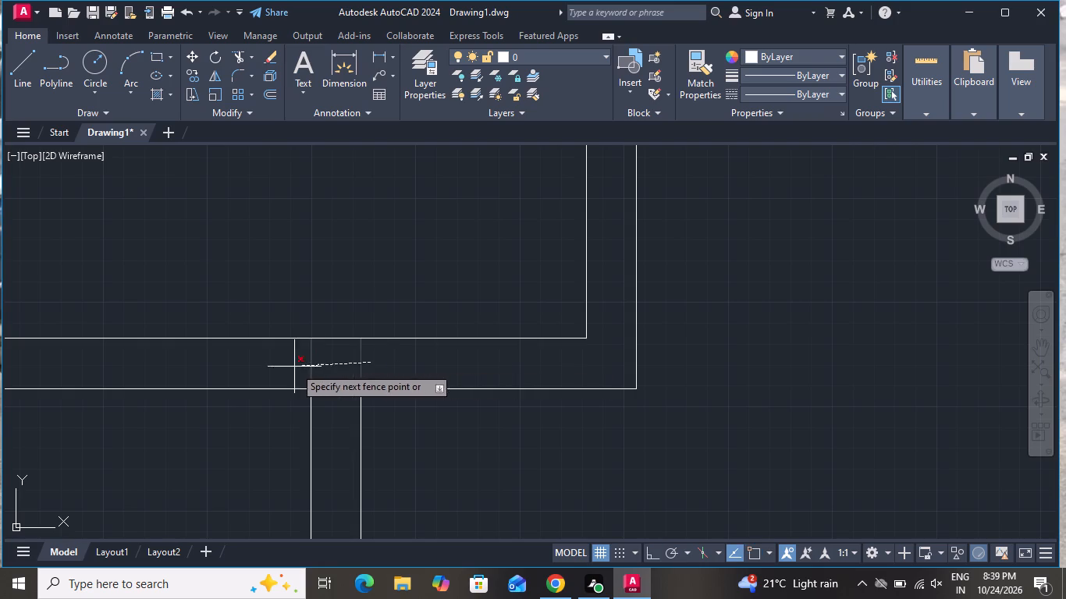
click(294, 367)
click(332, 365)
click(334, 452)
scroll(395, 374, down, 4)
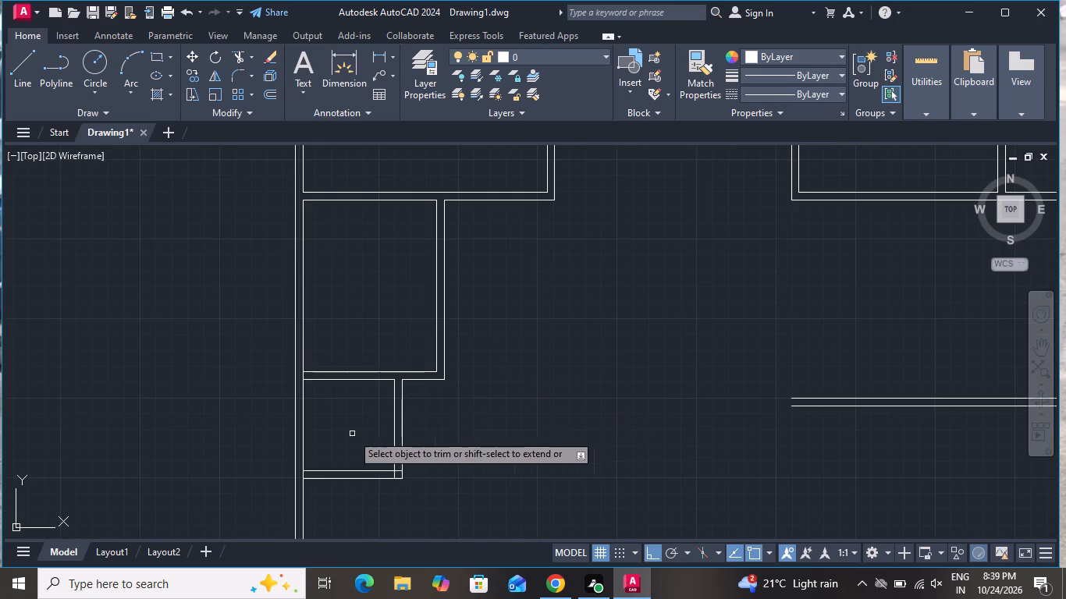
scroll(305, 374, up, 4)
click(298, 380)
click(230, 384)
scroll(329, 357, down, 1)
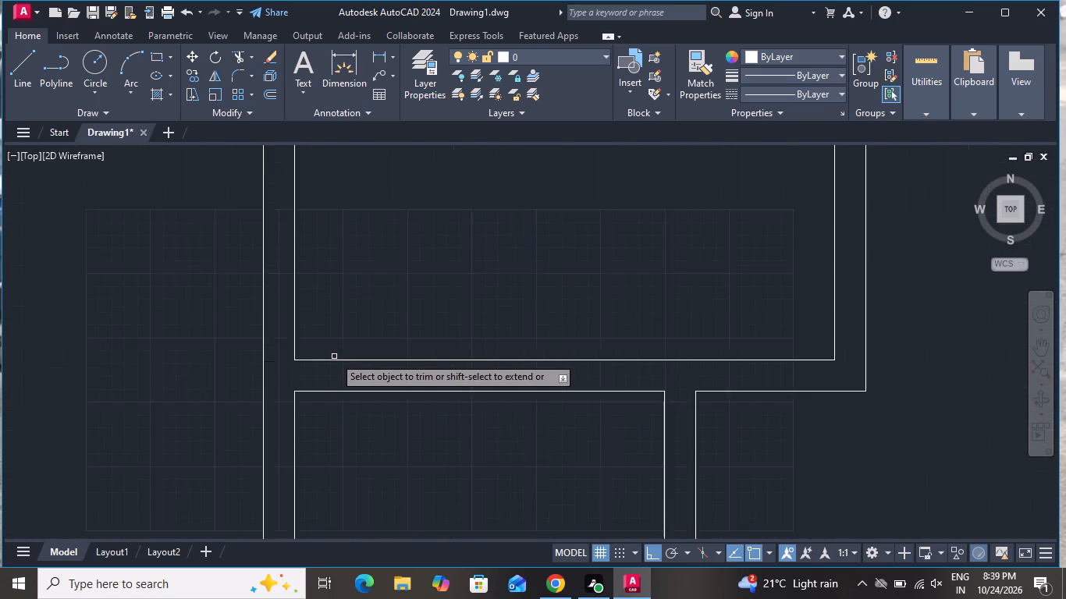
scroll(334, 356, down, 2)
scroll(350, 419, down, 1)
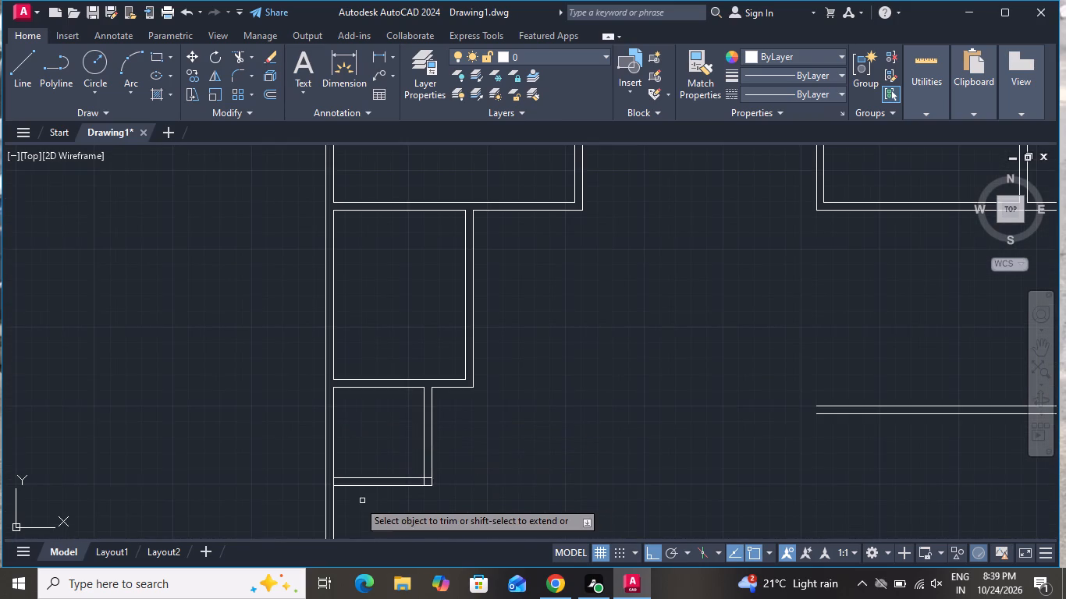
Trim the small left room's bottom wall junction with the outer wall and its lower-right corner, and end Trim.
scroll(346, 501, up, 3)
click(300, 427)
click(282, 423)
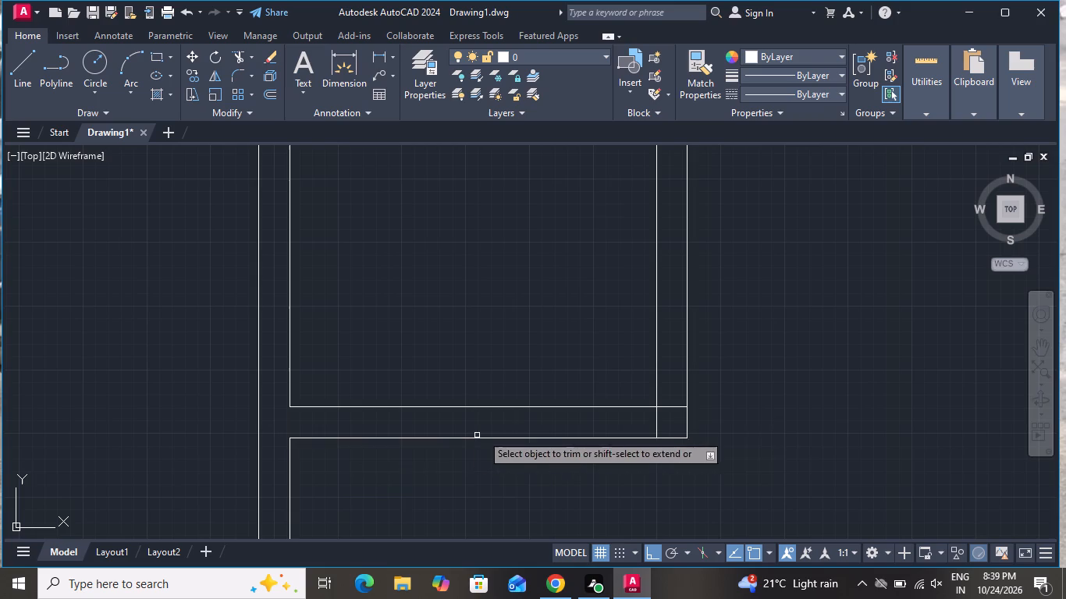
click(666, 408)
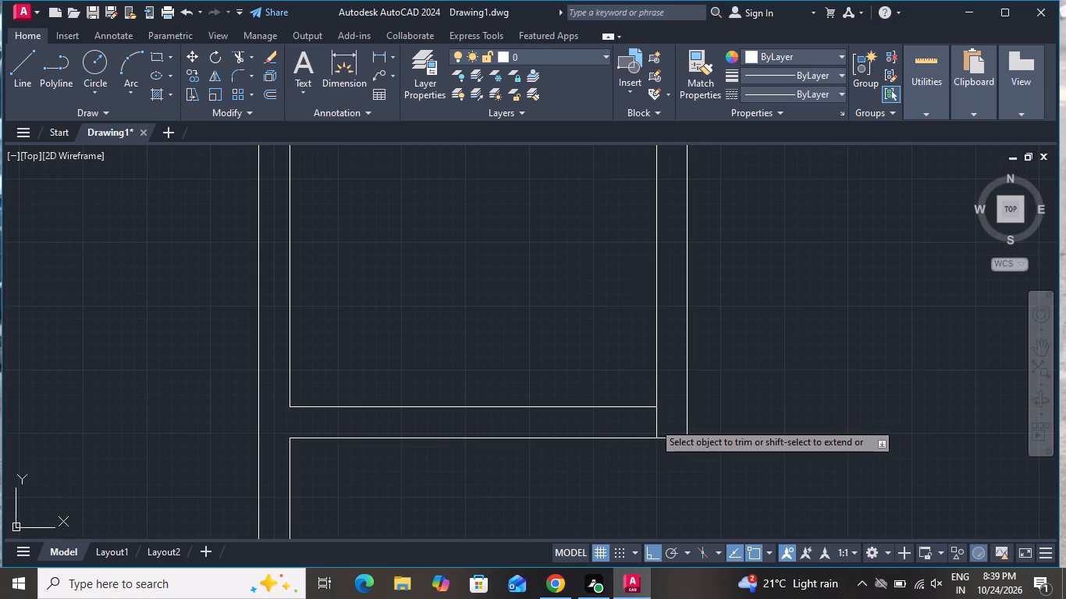
click(653, 422)
click(663, 419)
scroll(639, 452, down, 4)
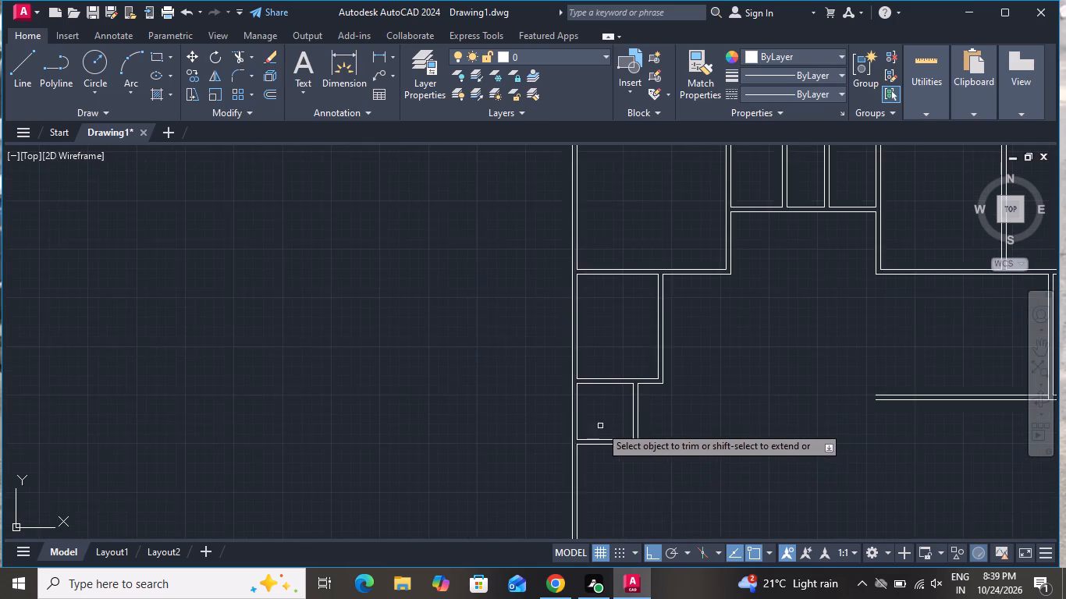
scroll(585, 409, down, 1)
right_click(634, 438)
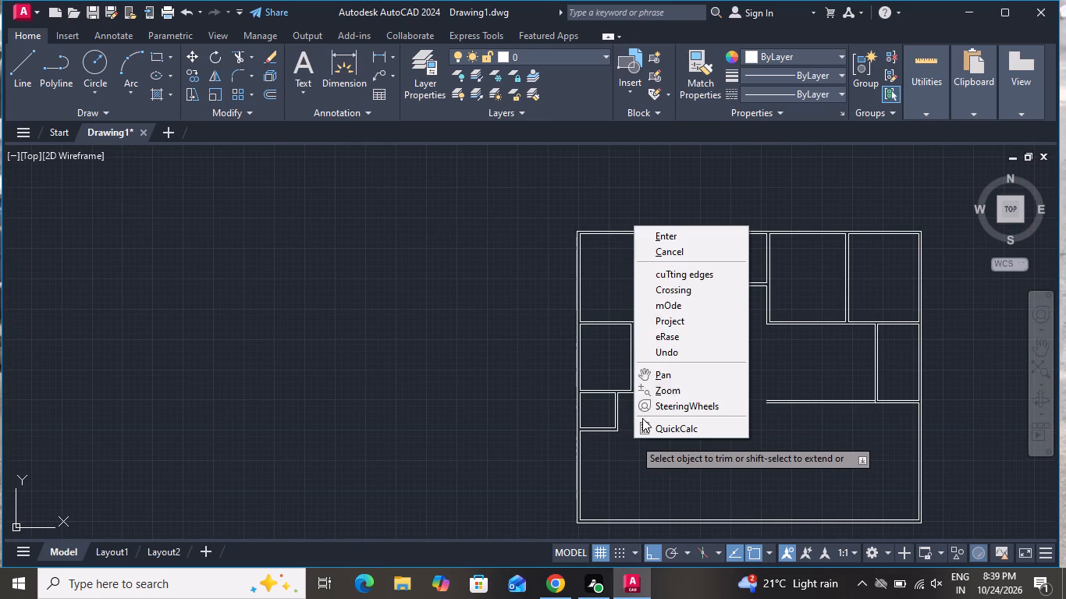
click(655, 243)
Offset the lower line of the small left room's bottom wall 8'4" downward.
key(o)
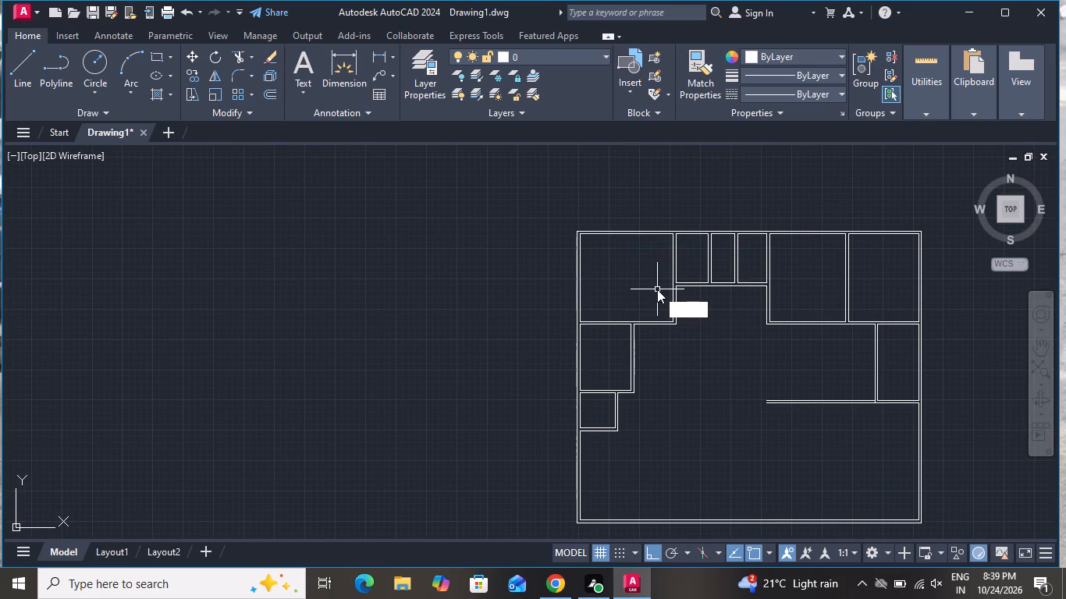
key(space)
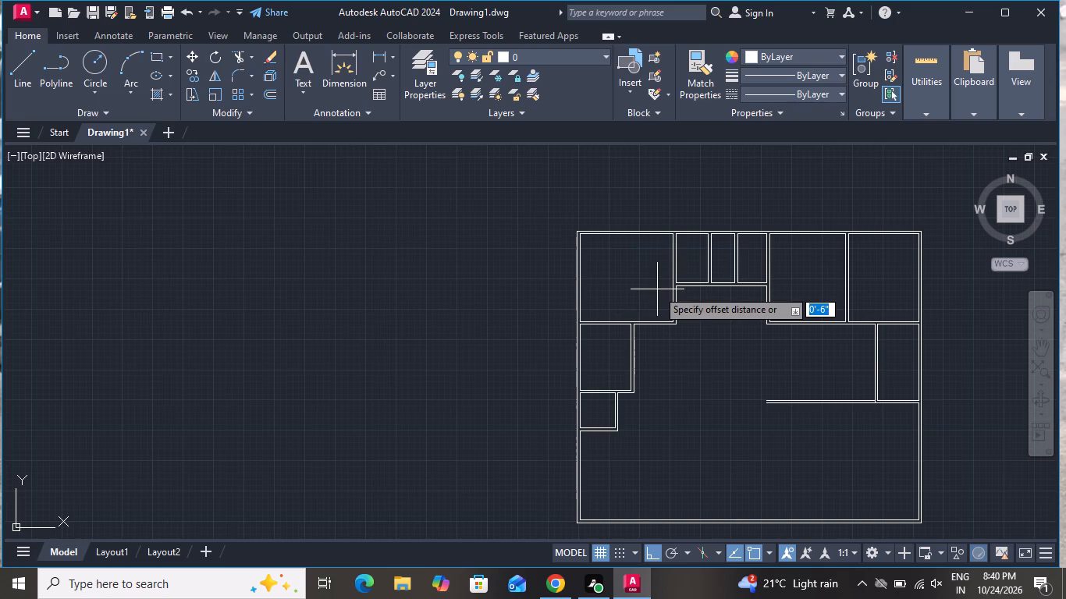
text(8')
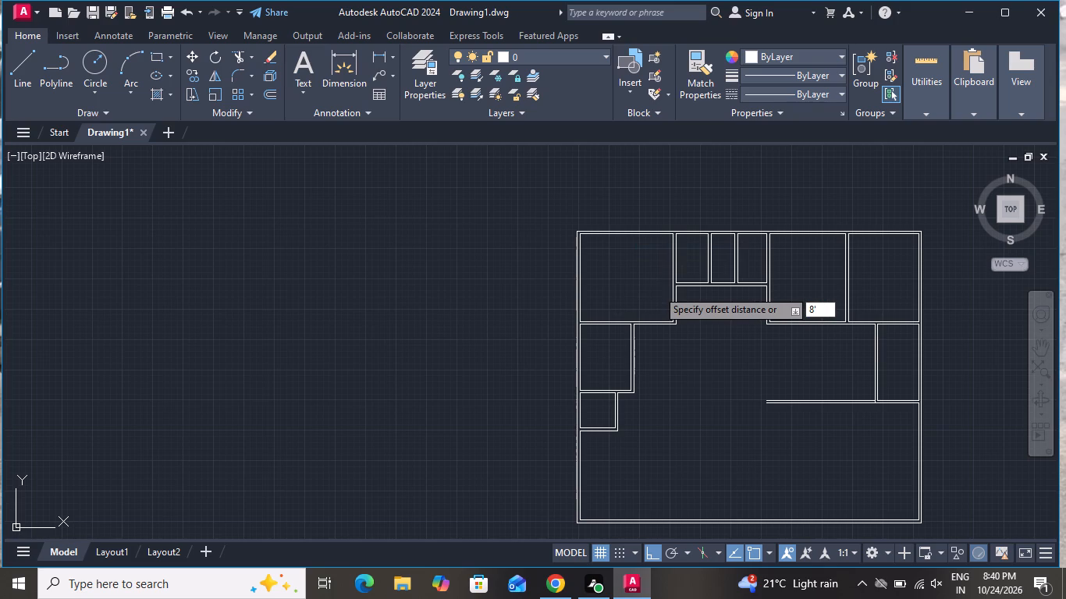
key(4)
key(shift+quotedbl)
key(Return)
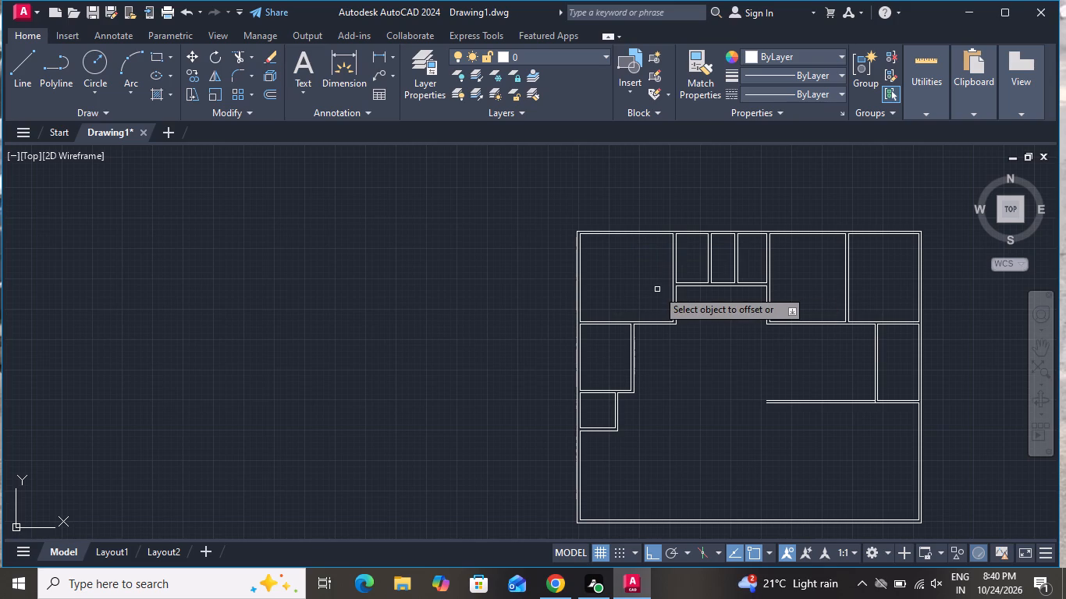
scroll(684, 353, down, 1)
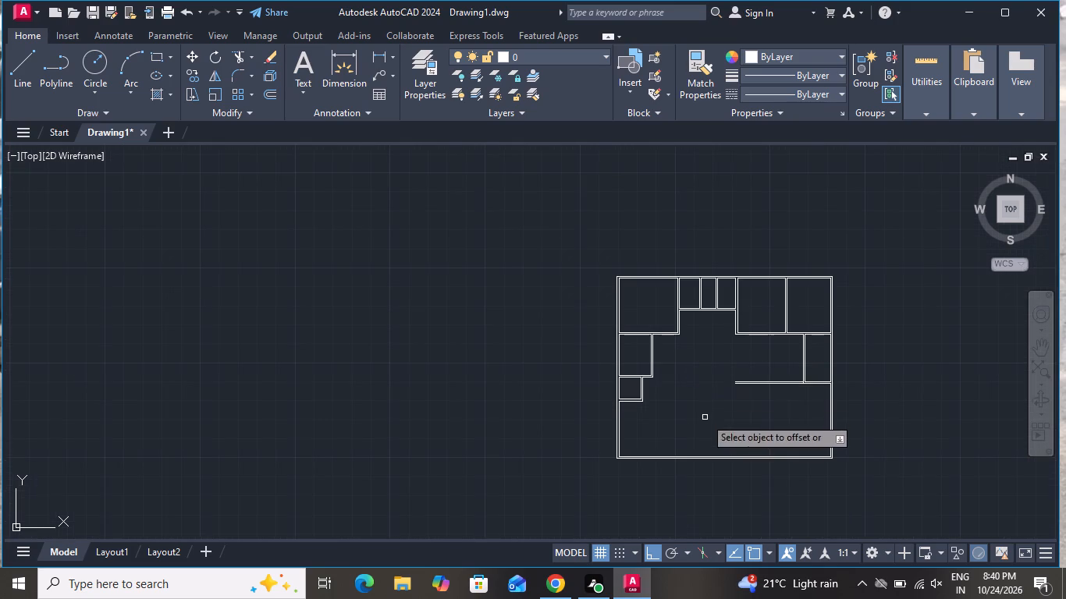
scroll(656, 438, up, 2)
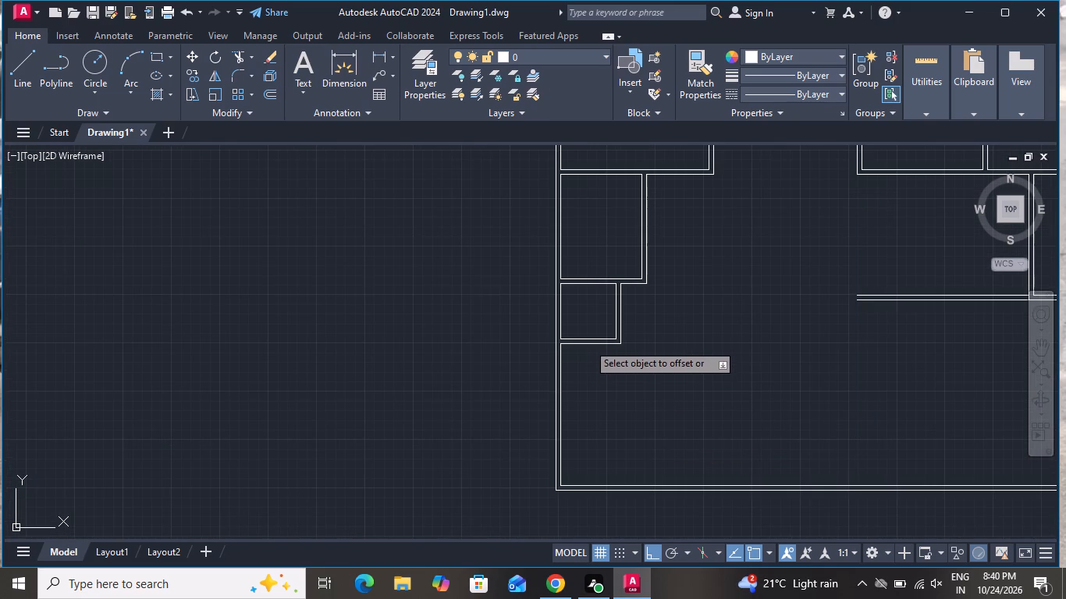
click(588, 343)
click(614, 416)
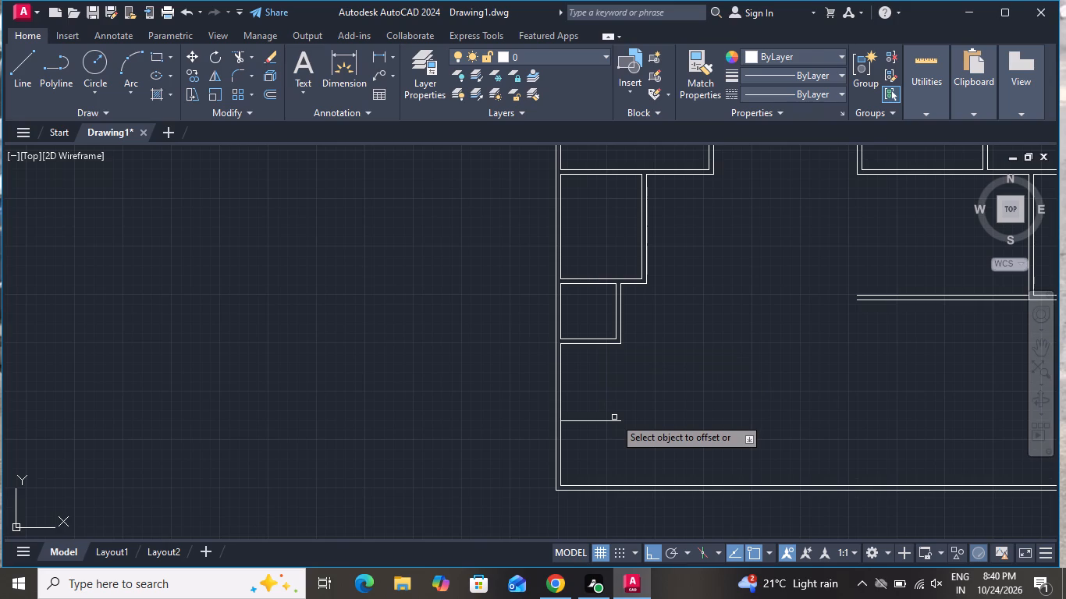
right_click(614, 417)
click(667, 282)
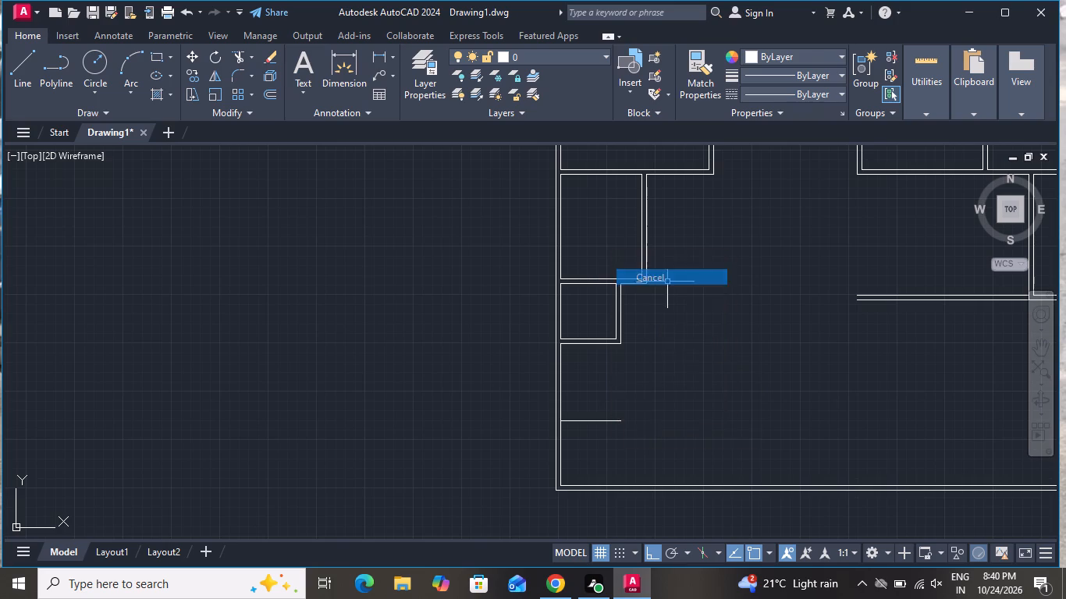
Offset the new horizontal line below the small left room 6" downward to give the wall its thickness.
text(o 6)
key(shift+quotedbl)
key(Return)
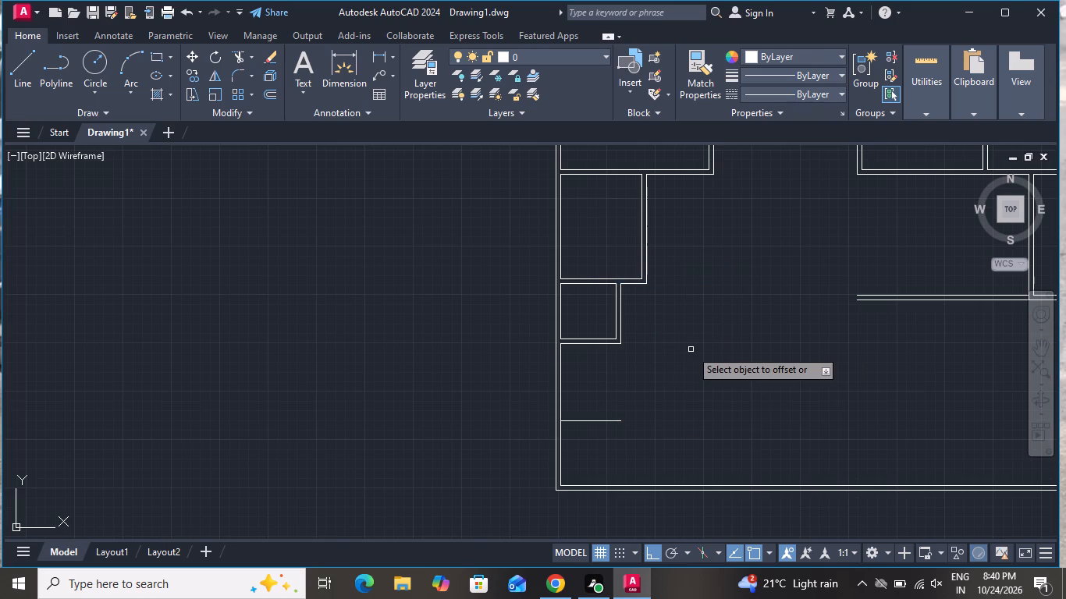
click(574, 421)
click(579, 441)
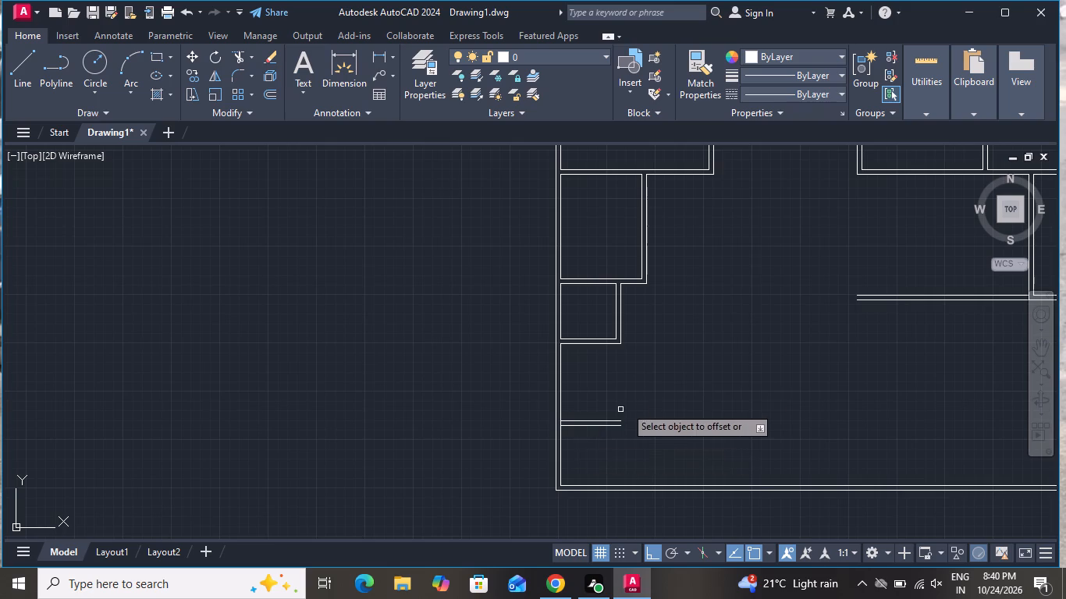
right_click(647, 382)
click(668, 402)
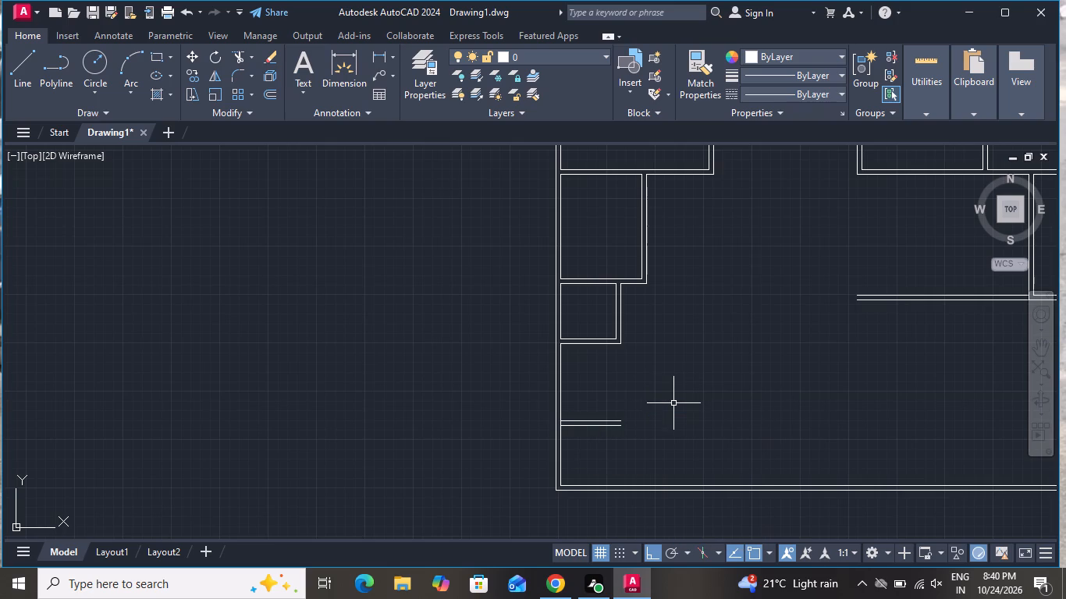
Offset the inner line of the left outer wall below the small left room 6' to the right.
key(o)
key(space)
text(6')
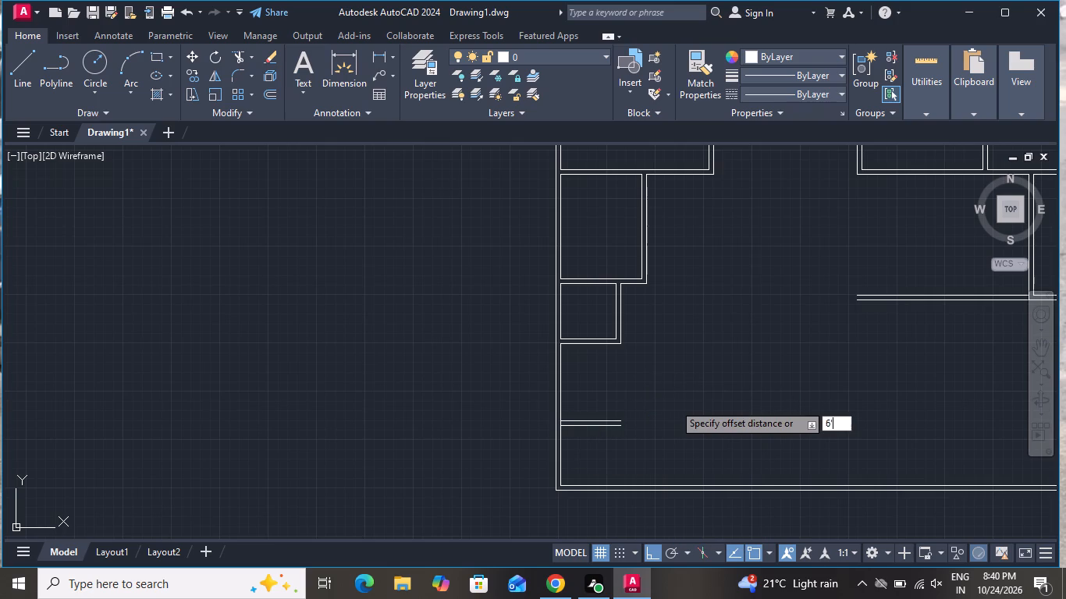
key(Return)
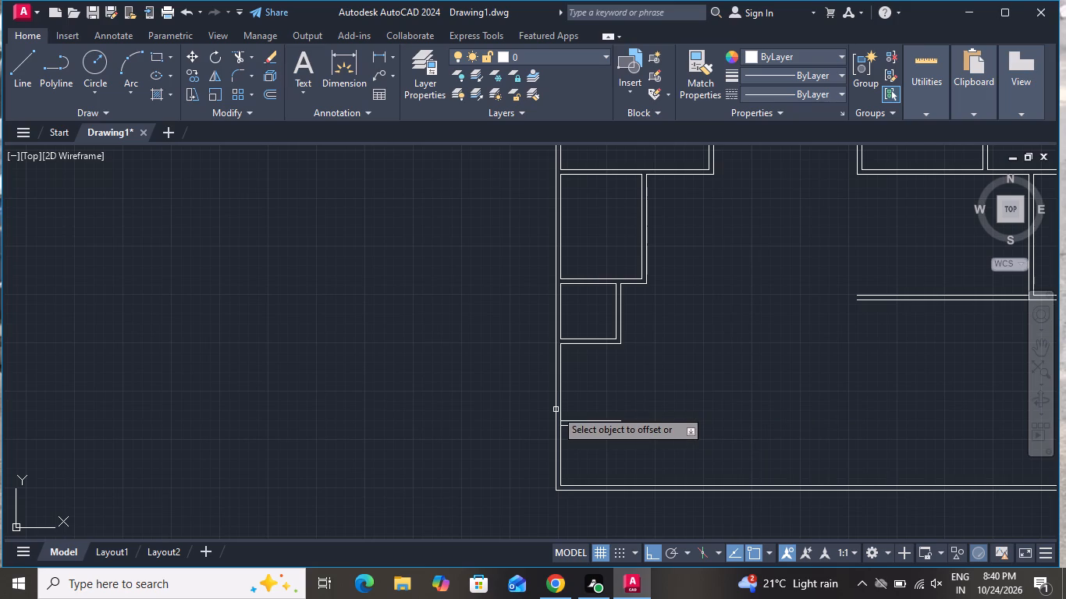
scroll(543, 420, up, 1)
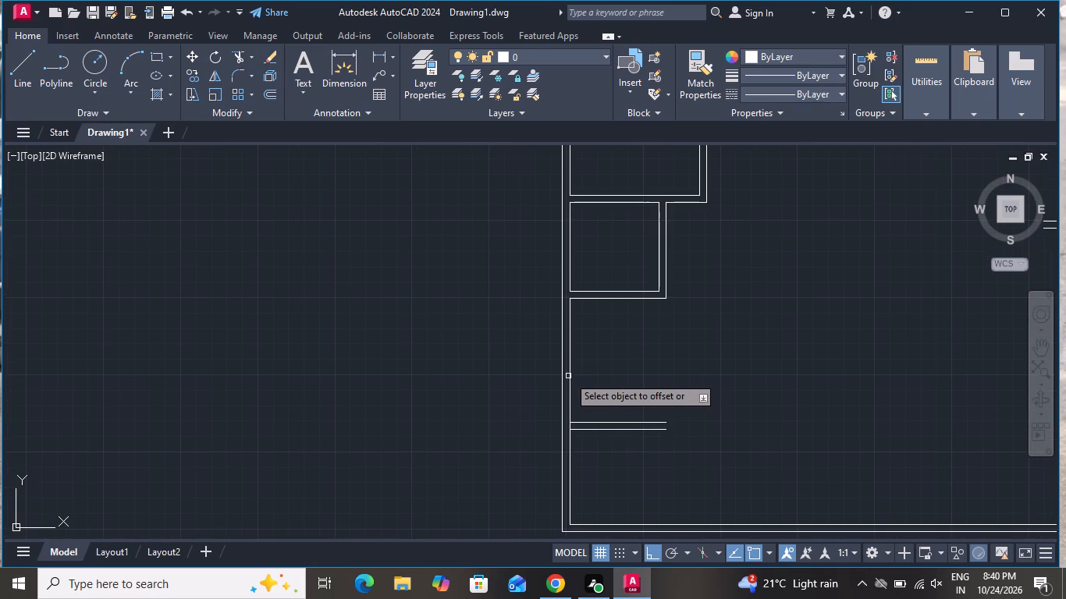
click(568, 377)
click(672, 374)
right_click(677, 376)
click(695, 396)
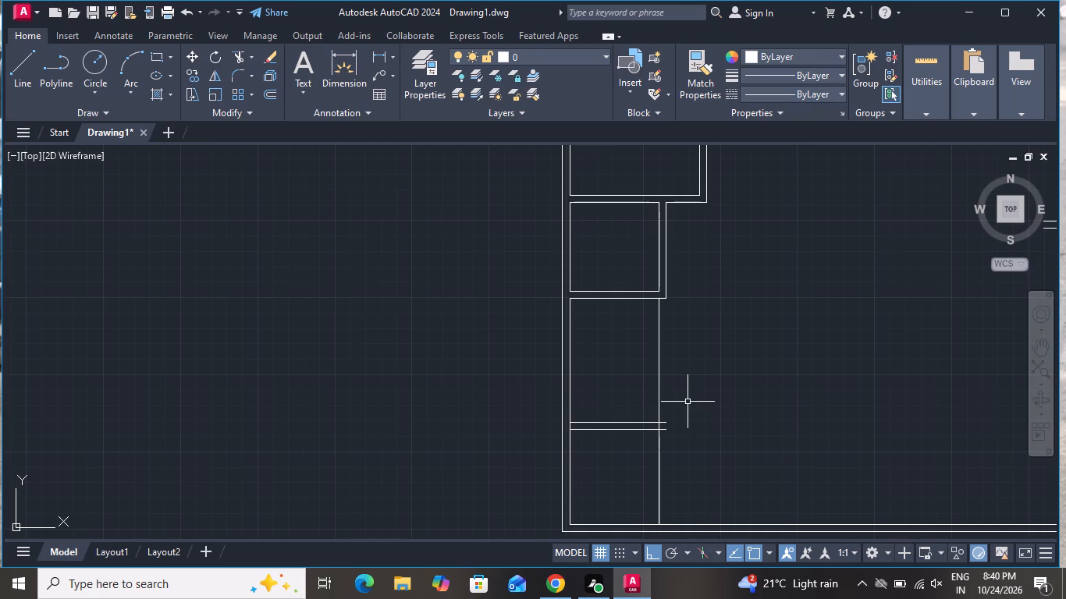
Offset the right wall line of the room below the small left room 6" to the right and end Offset.
text(o 6)
key(shift+quotedbl)
key(Return)
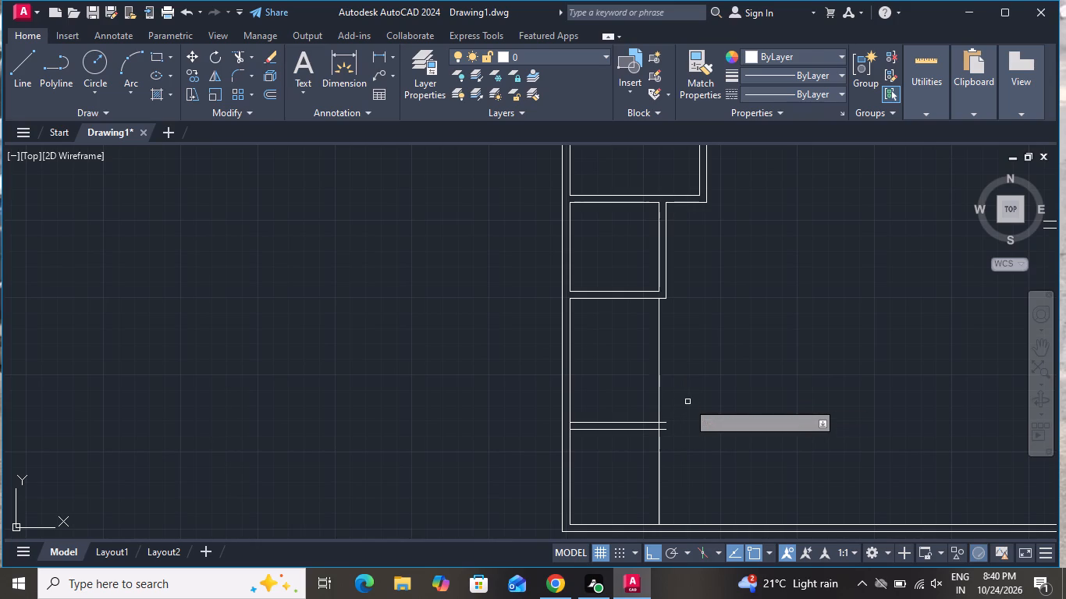
click(659, 351)
click(670, 344)
right_click(679, 353)
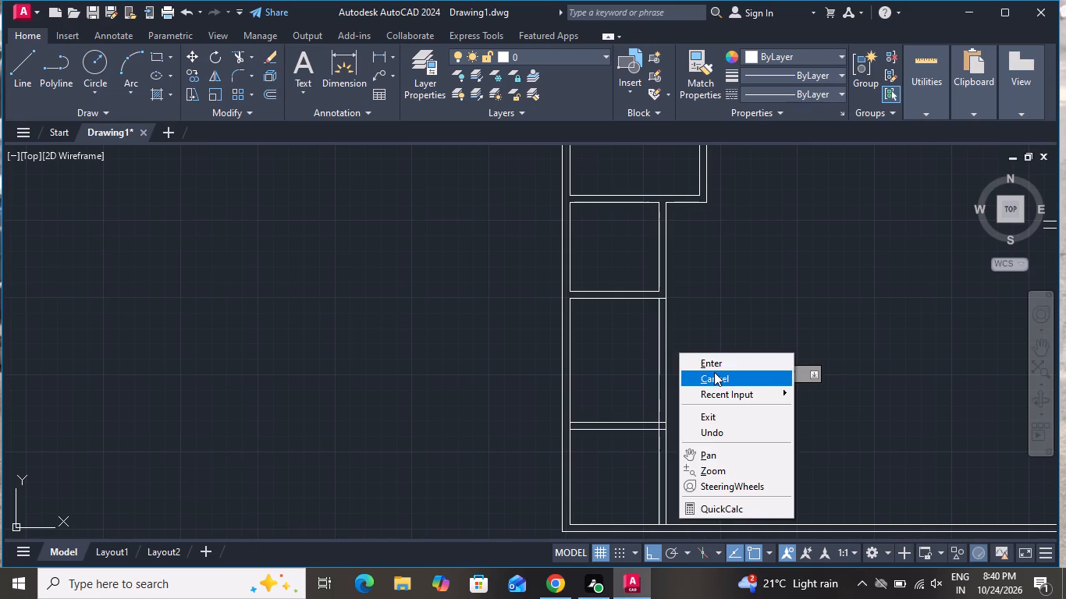
click(714, 372)
Trim the two vertical wall lines below the lowest left room and the line crossing its upper-right wall junction.
click(240, 61)
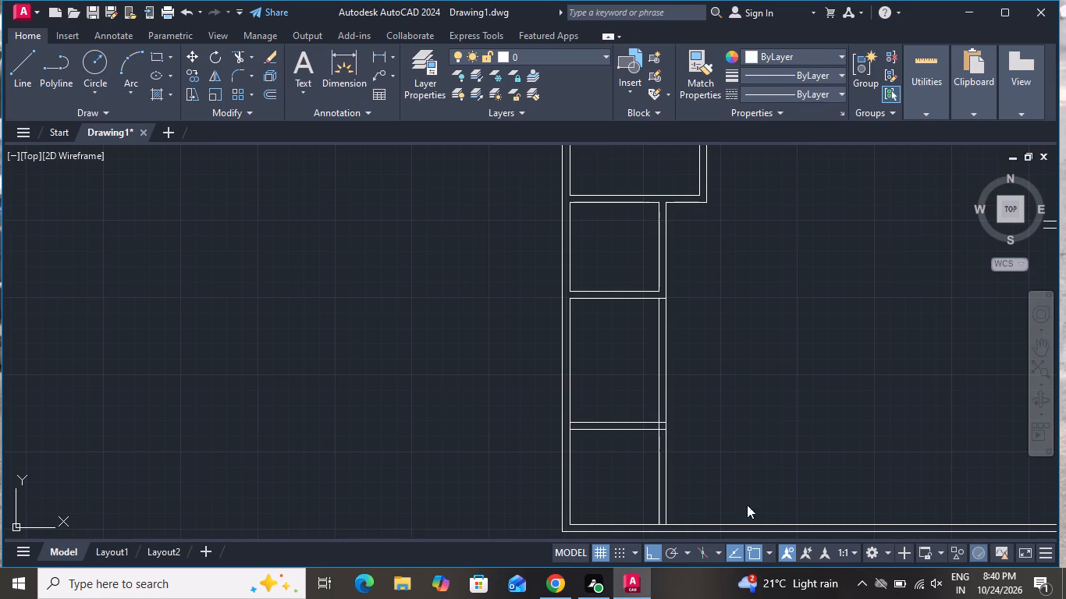
click(237, 54)
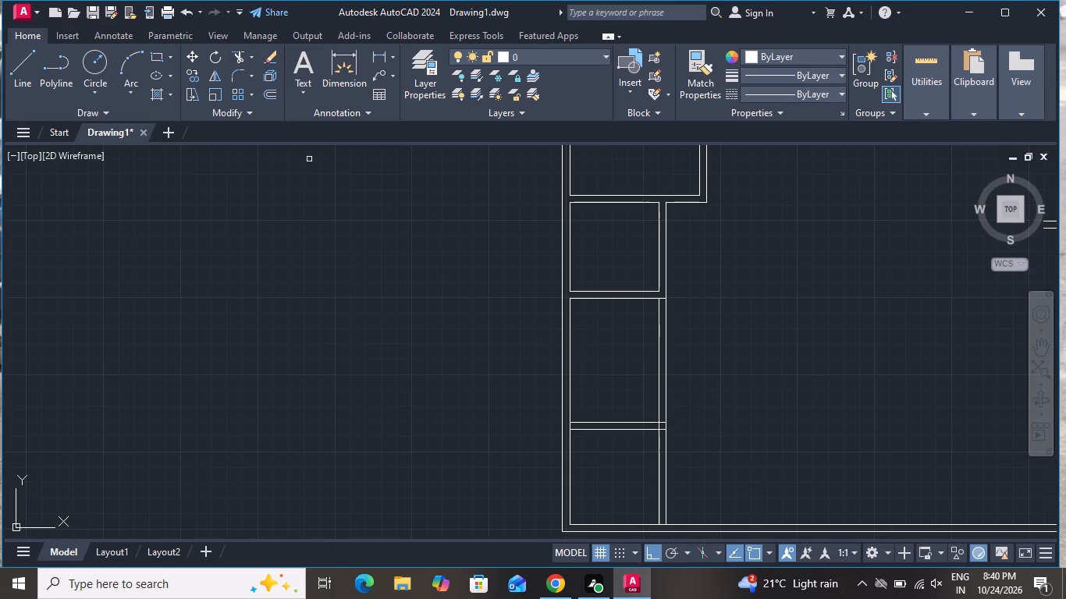
click(737, 474)
click(643, 488)
scroll(710, 353, down, 1)
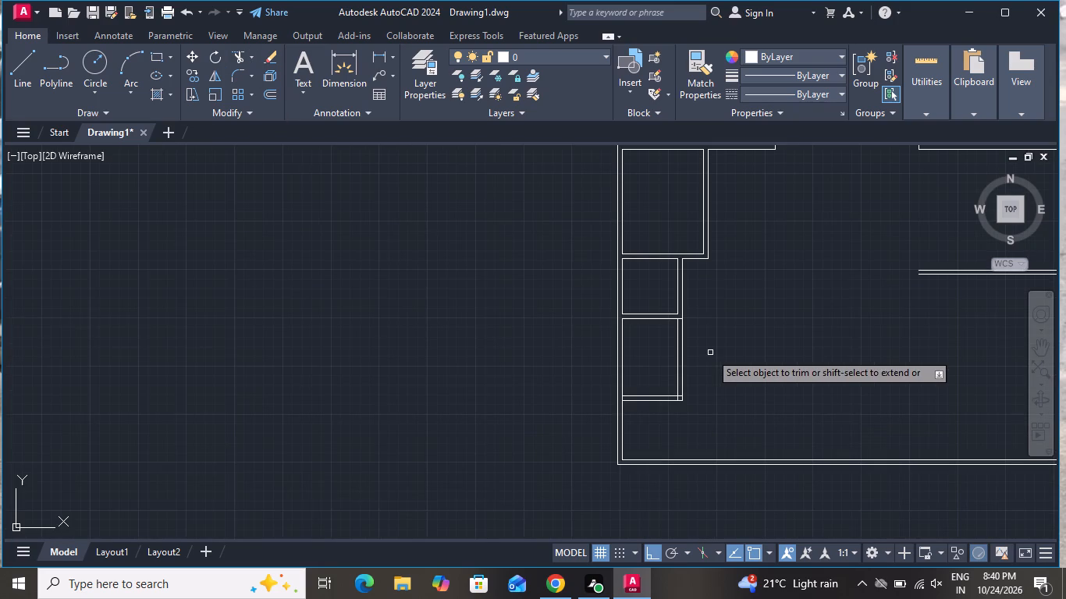
scroll(702, 364, down, 1)
scroll(677, 329, up, 2)
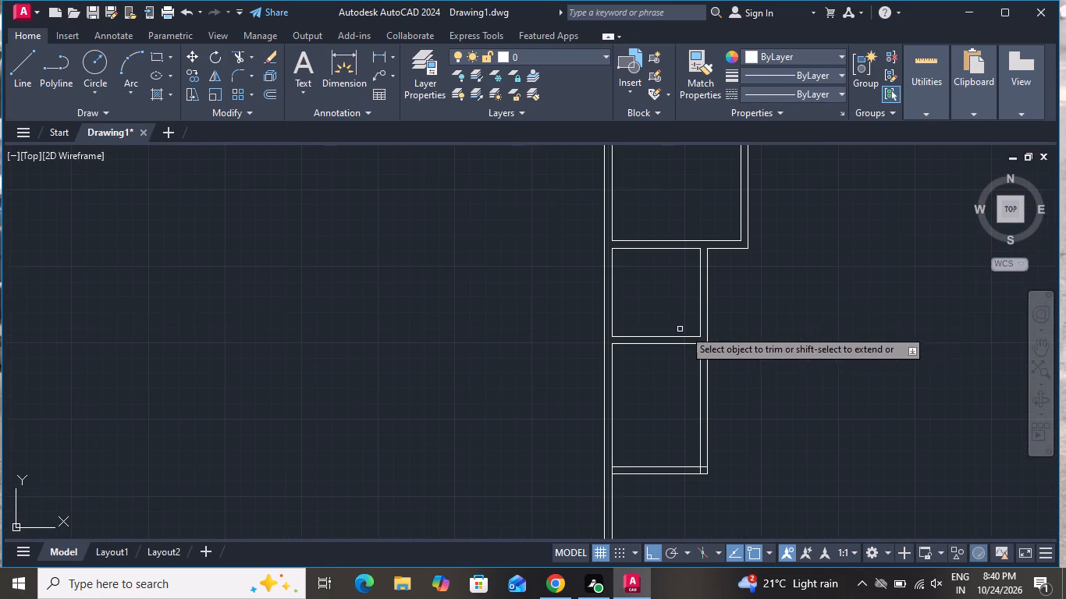
scroll(703, 350, up, 4)
click(697, 326)
click(696, 298)
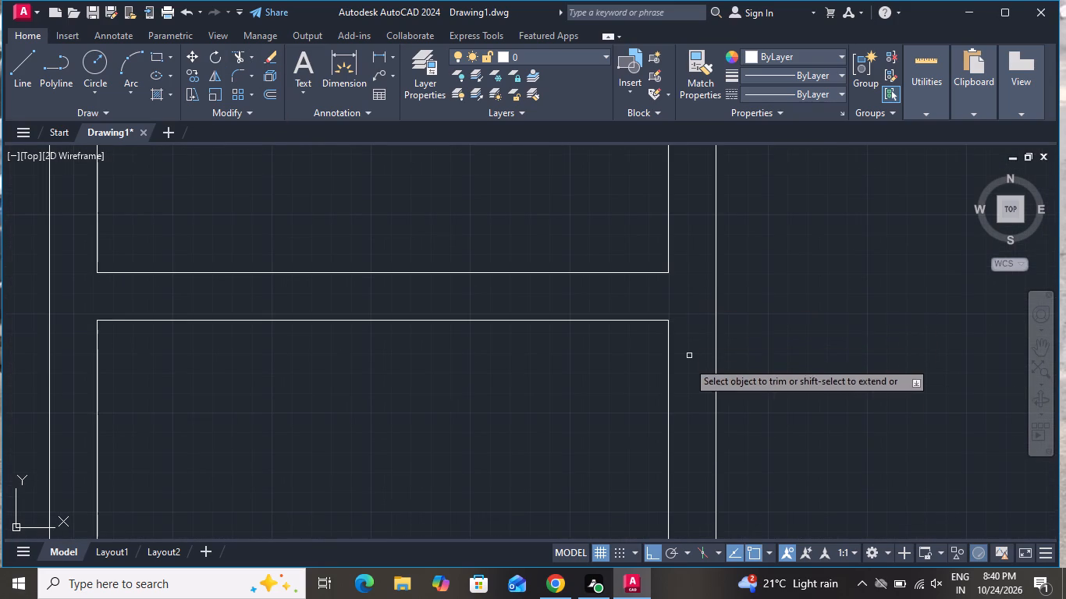
Trim the lowest left room's lower-right corner and its bottom wall junction with the left outer wall, and end Trim.
scroll(680, 384, down, 4)
scroll(682, 467, up, 4)
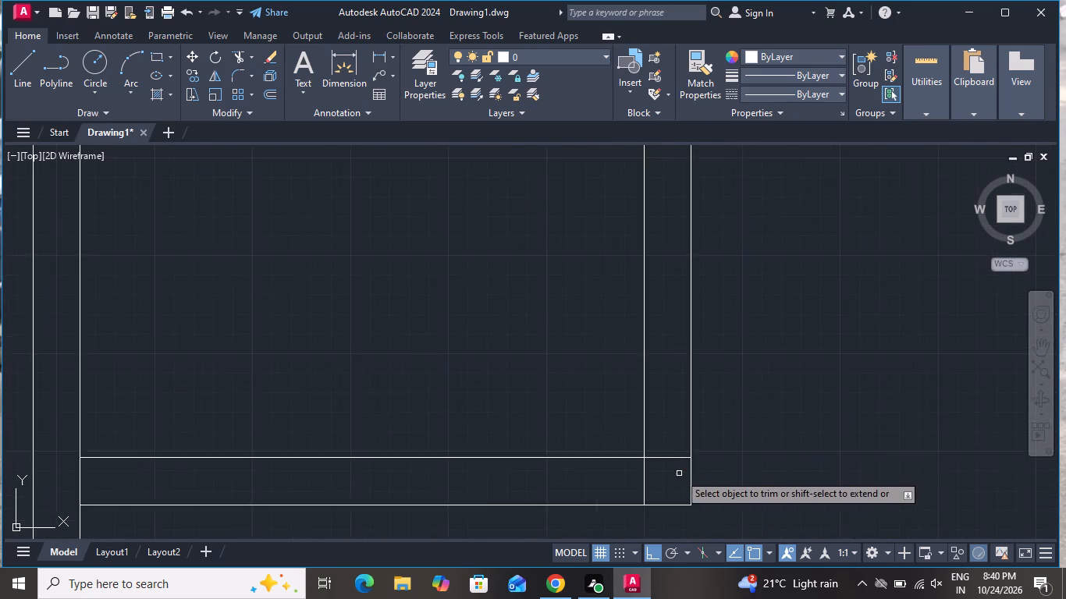
scroll(679, 473, up, 1)
click(678, 473)
click(677, 387)
click(659, 487)
click(561, 487)
scroll(825, 453, down, 4)
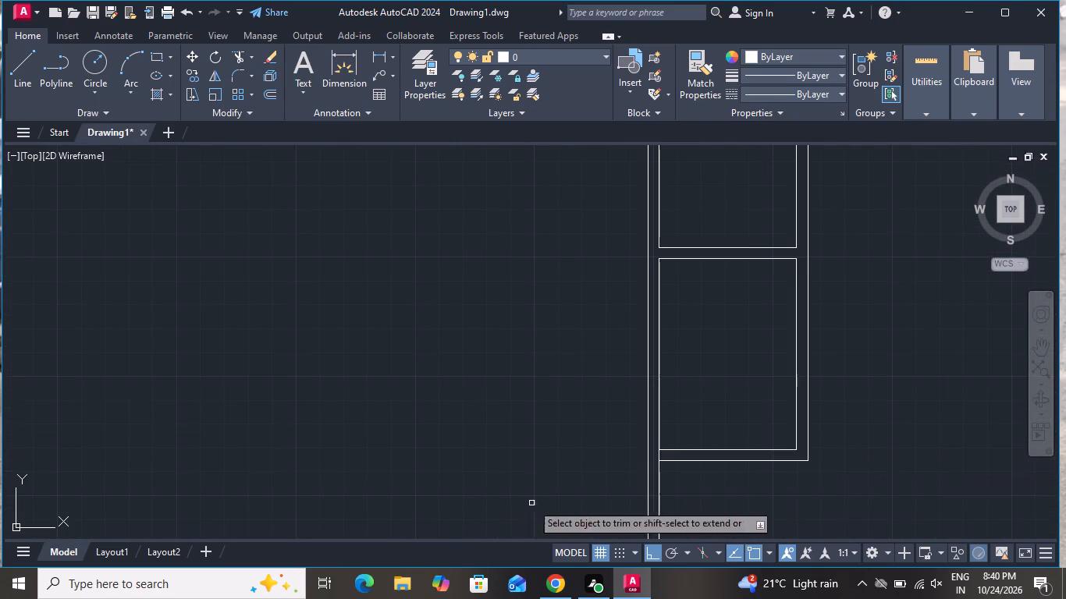
scroll(664, 454, up, 4)
click(661, 455)
click(600, 468)
scroll(631, 460, down, 4)
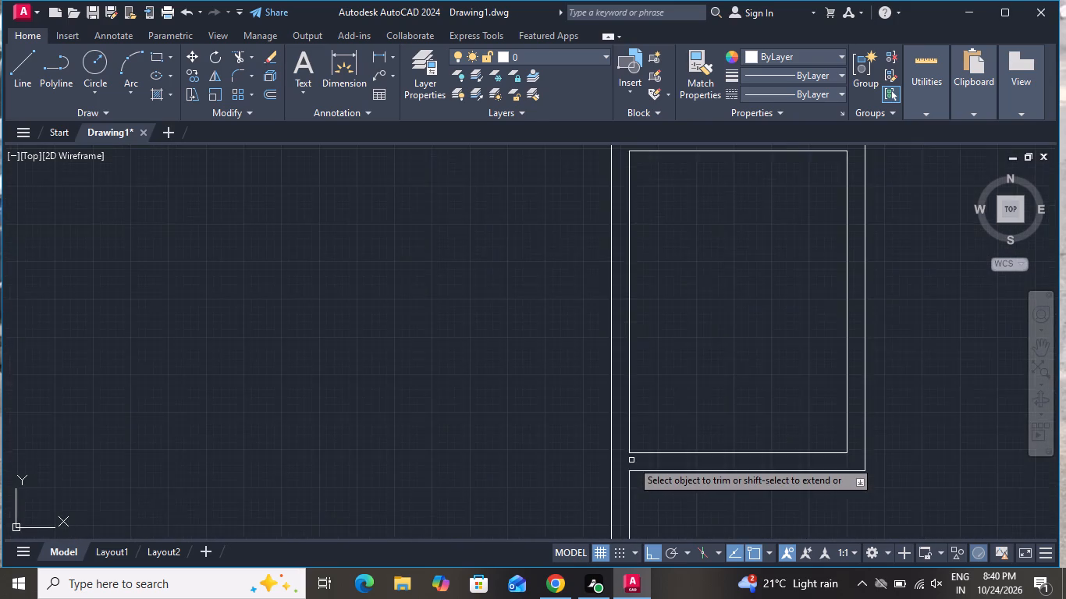
scroll(631, 460, down, 4)
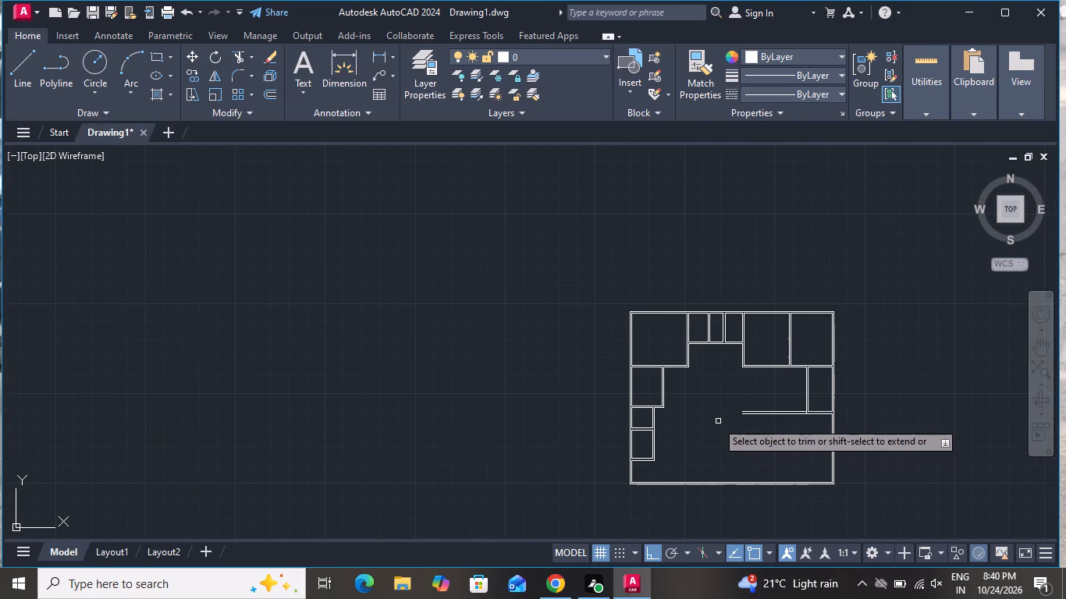
right_click(712, 430)
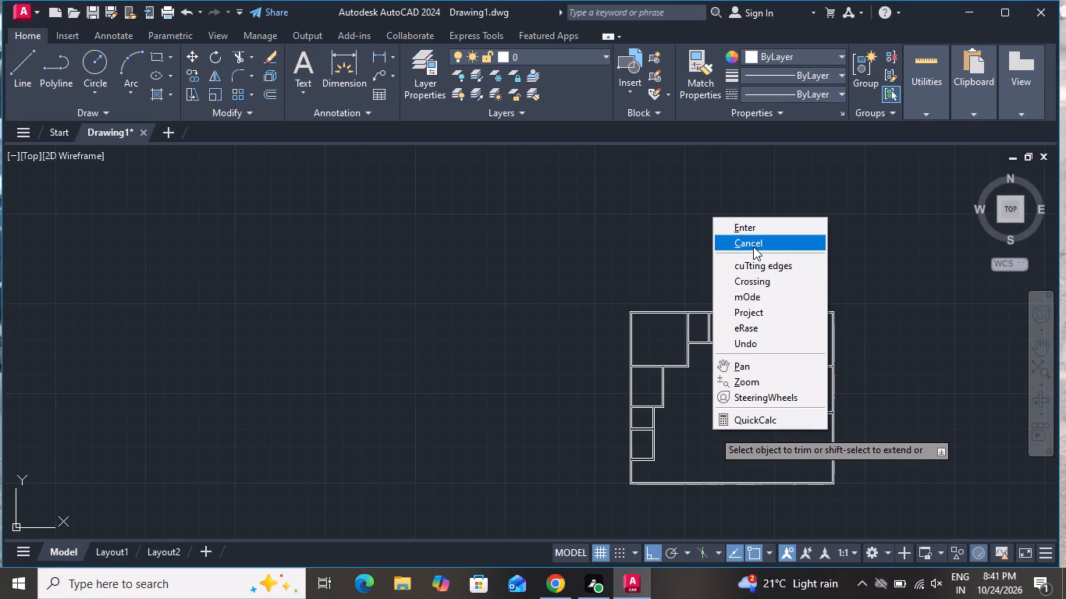
click(753, 246)
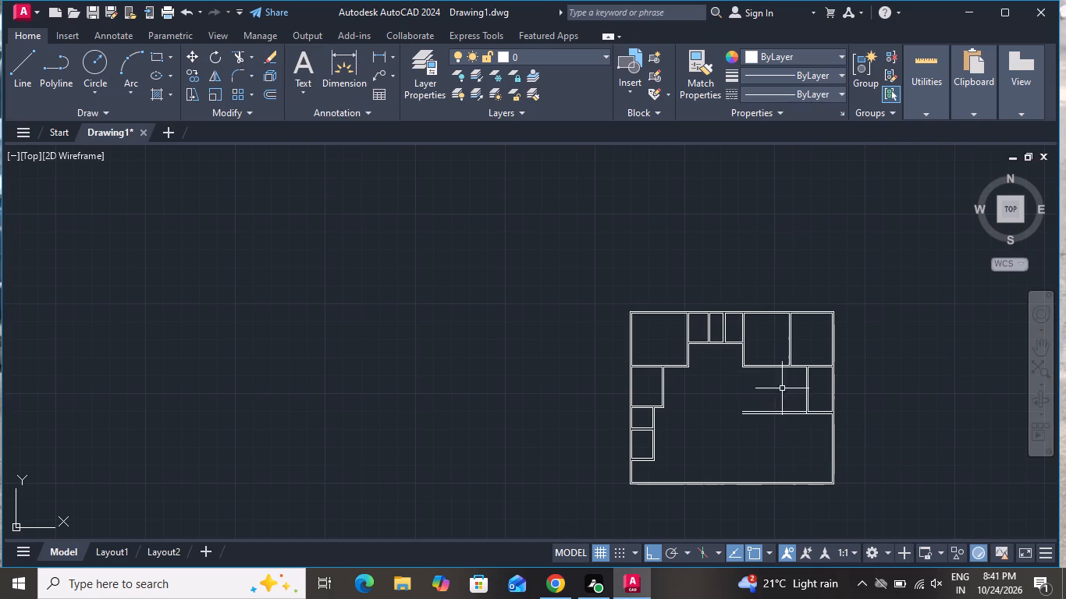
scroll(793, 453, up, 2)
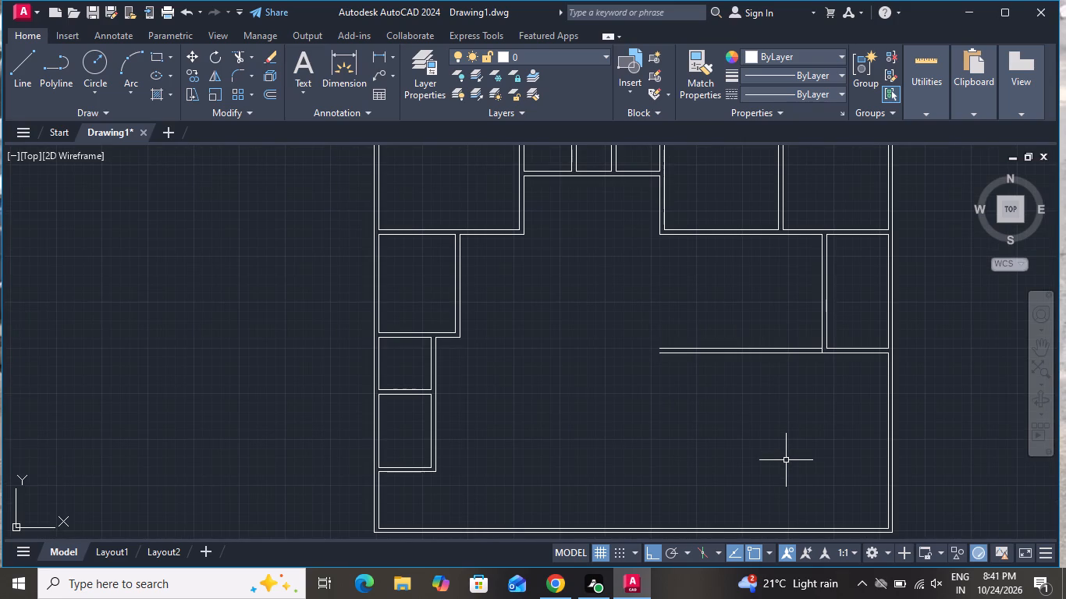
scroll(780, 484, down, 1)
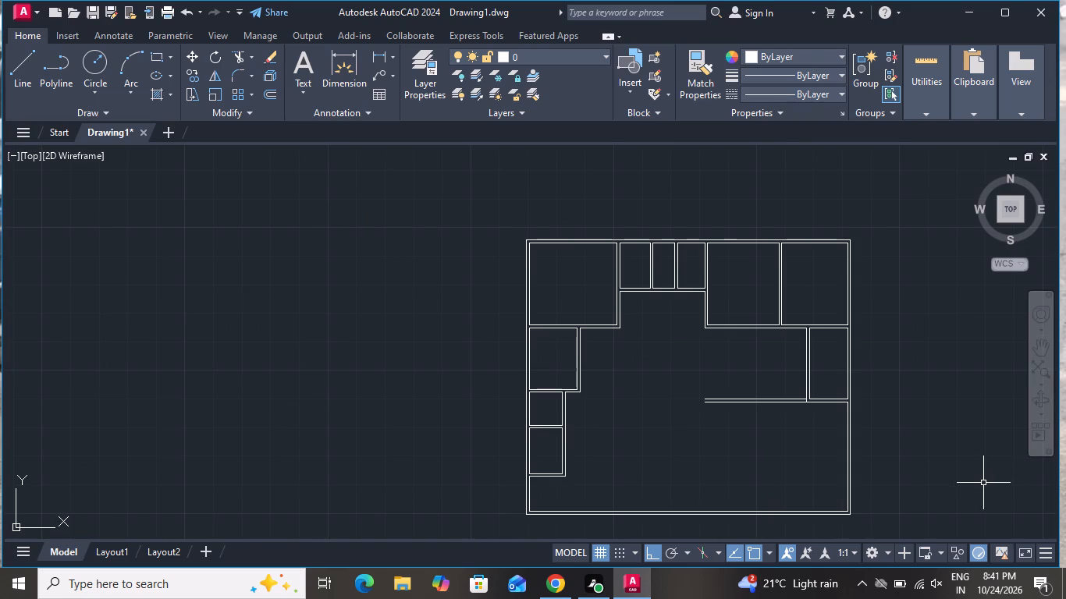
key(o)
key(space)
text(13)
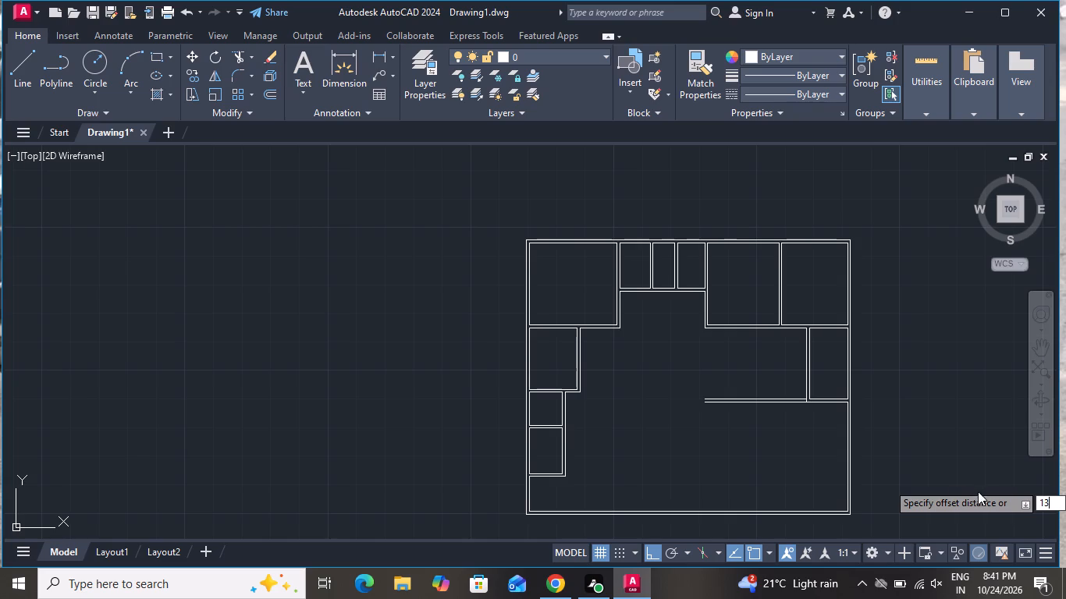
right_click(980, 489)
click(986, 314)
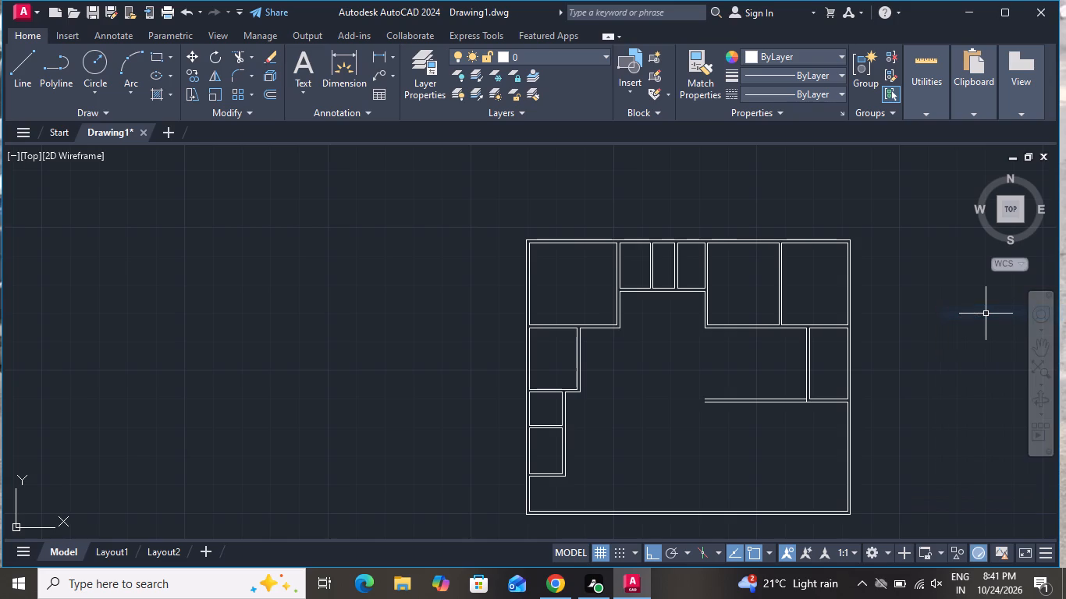
Extend both lines of the wall between the two upper-right rooms down to the bottom outer wall and end Extend.
text(ex)
key(space)
key(space)
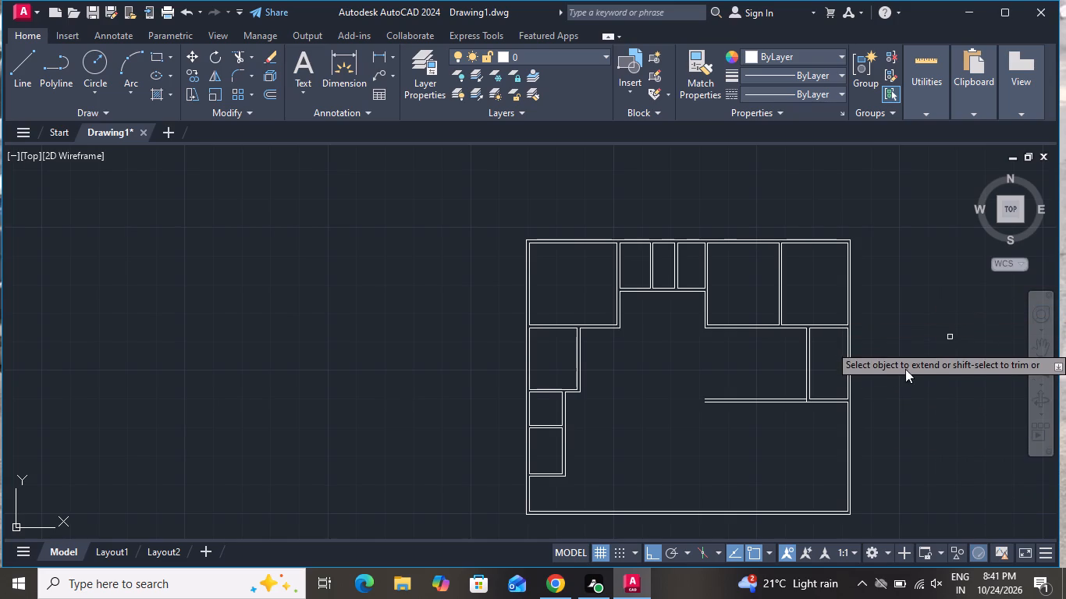
click(801, 298)
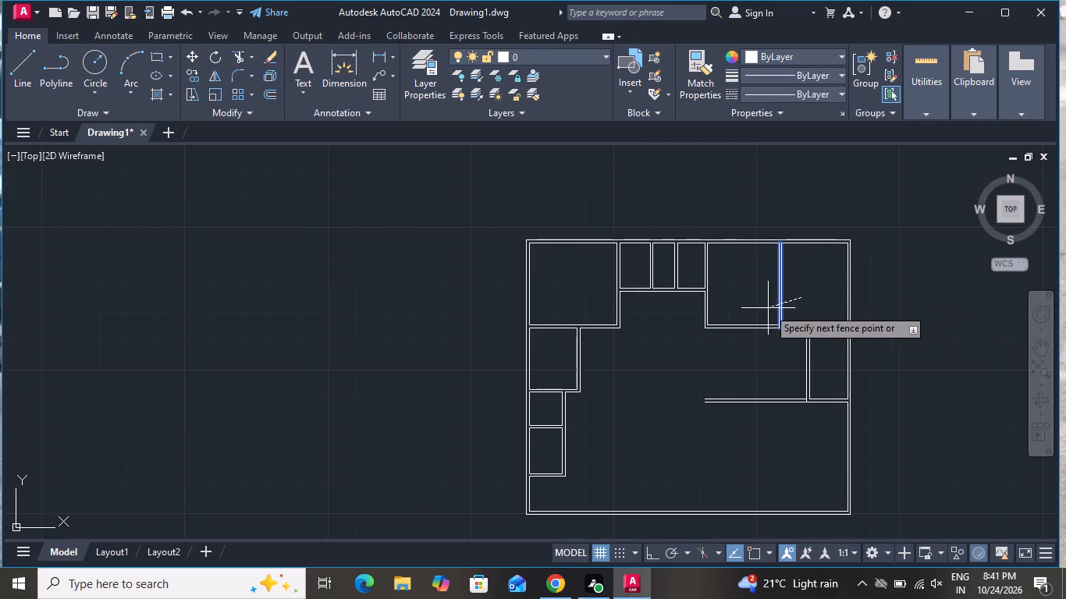
click(752, 313)
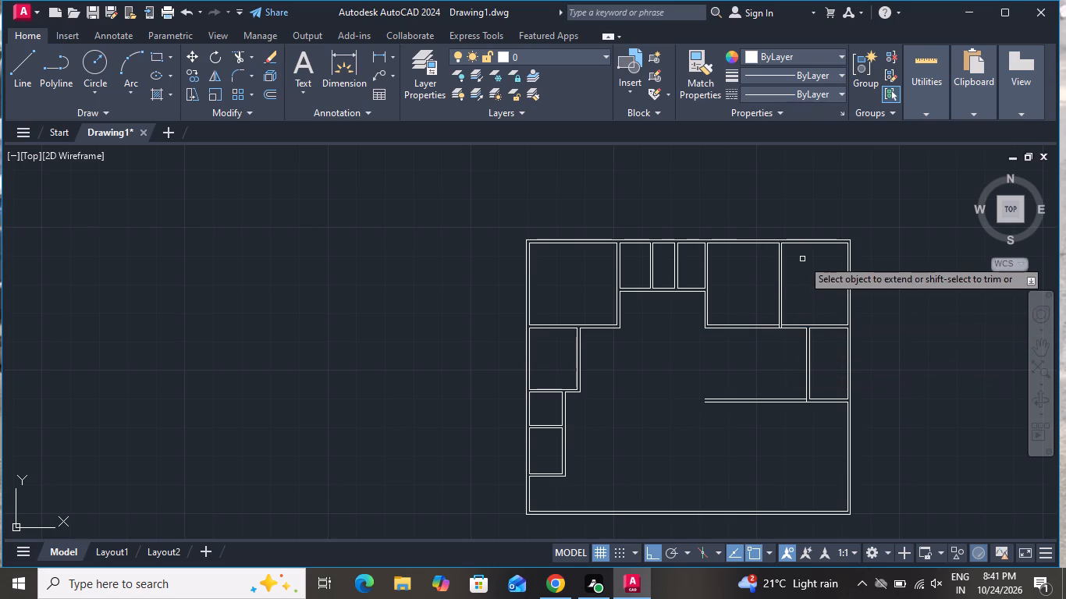
click(800, 286)
click(762, 307)
click(789, 362)
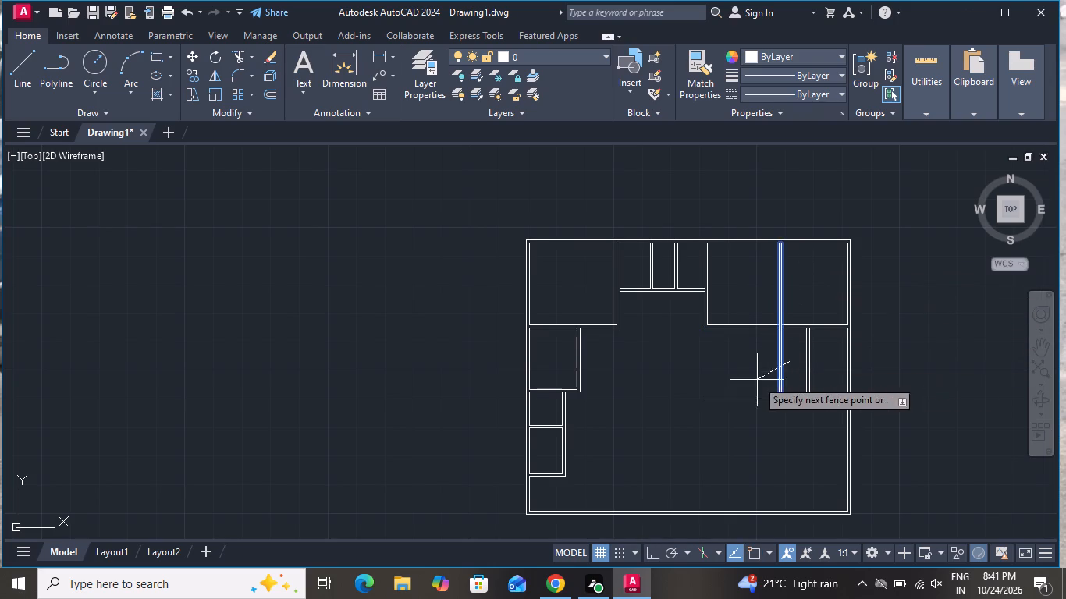
click(757, 380)
click(798, 378)
click(769, 396)
click(805, 445)
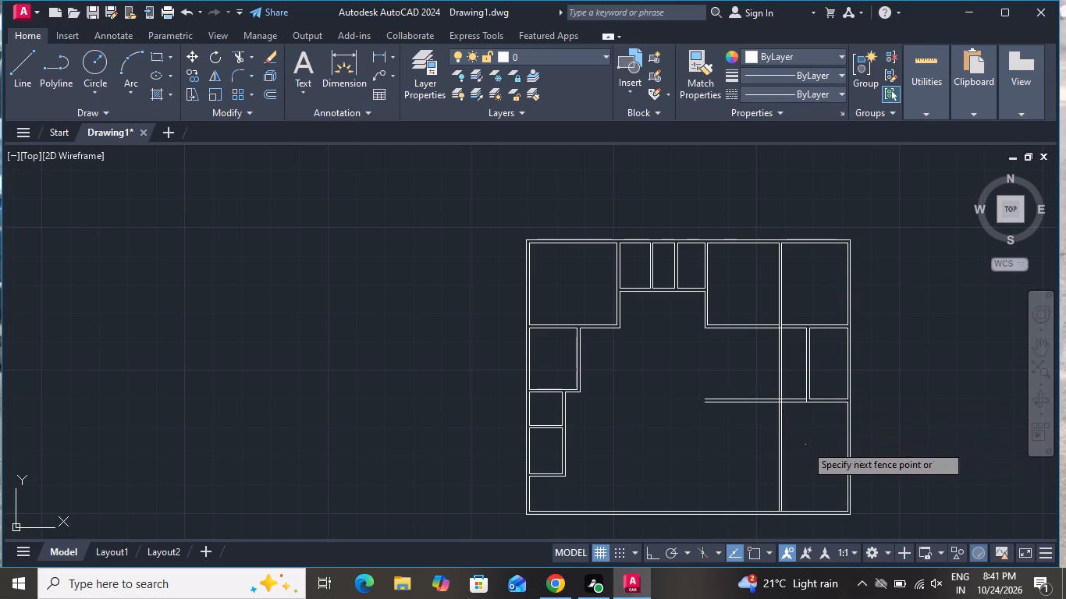
click(764, 466)
right_click(750, 466)
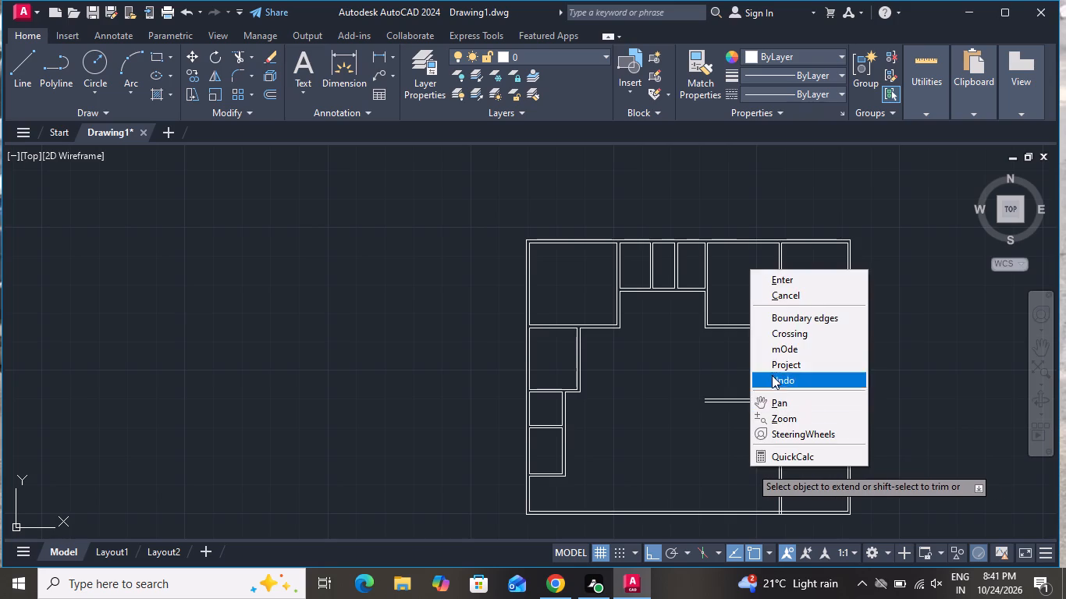
click(777, 301)
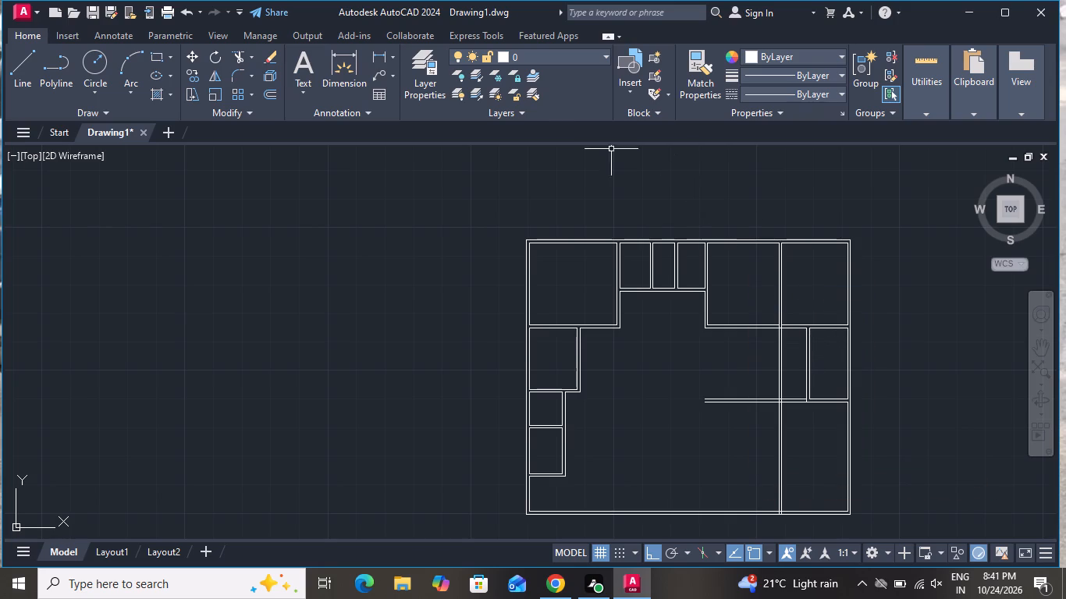
Trim away the horizontal walls and small right room's vertical wall between the extended wall and the right outer wall, and end Trim.
click(243, 50)
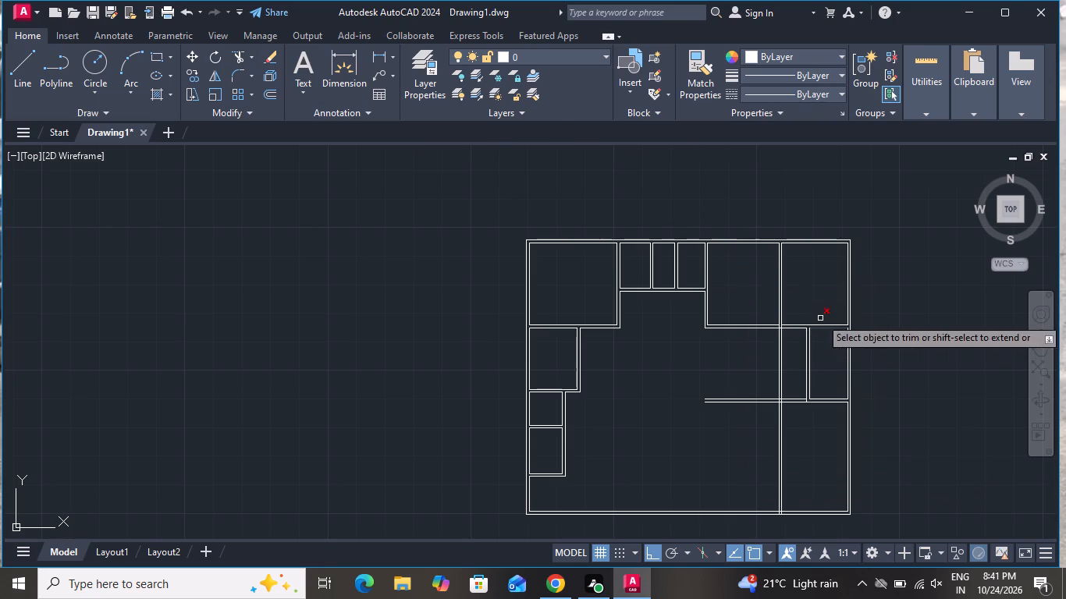
click(817, 301)
click(798, 456)
click(827, 436)
click(825, 369)
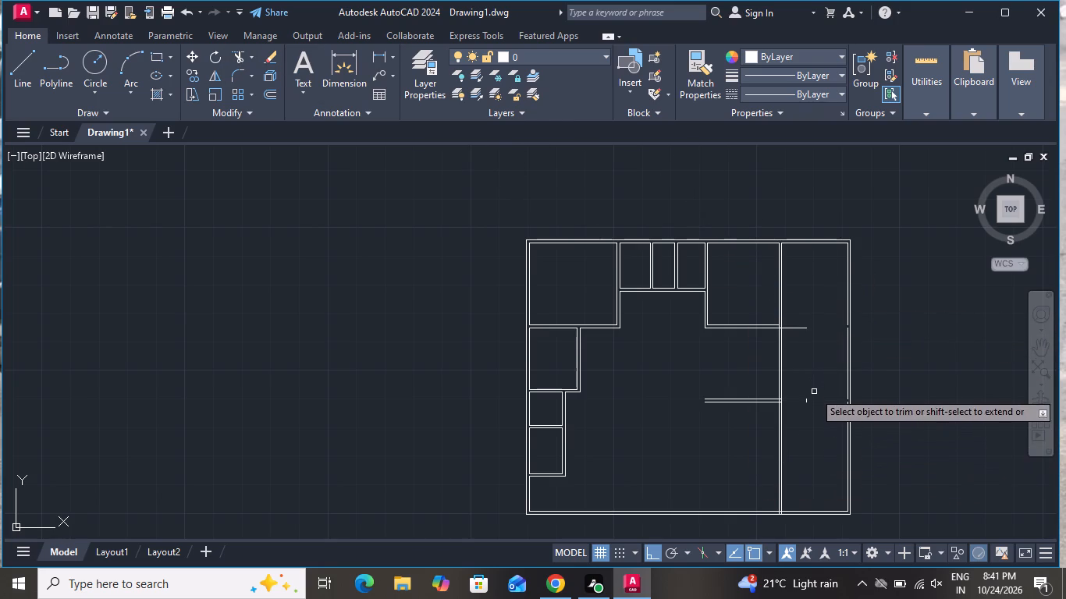
click(805, 404)
click(801, 339)
click(795, 298)
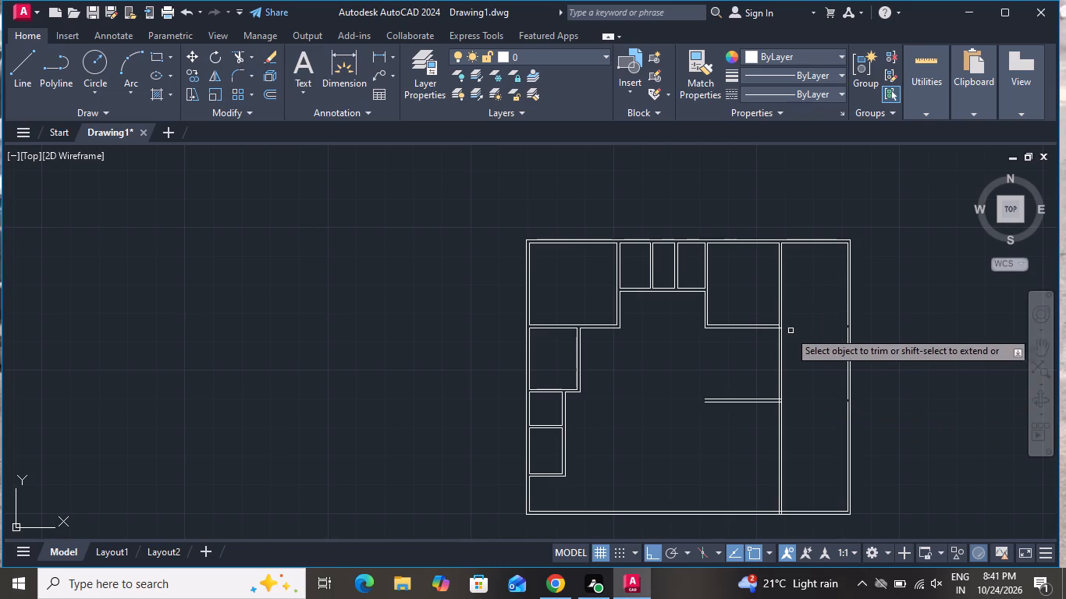
scroll(778, 328, up, 1)
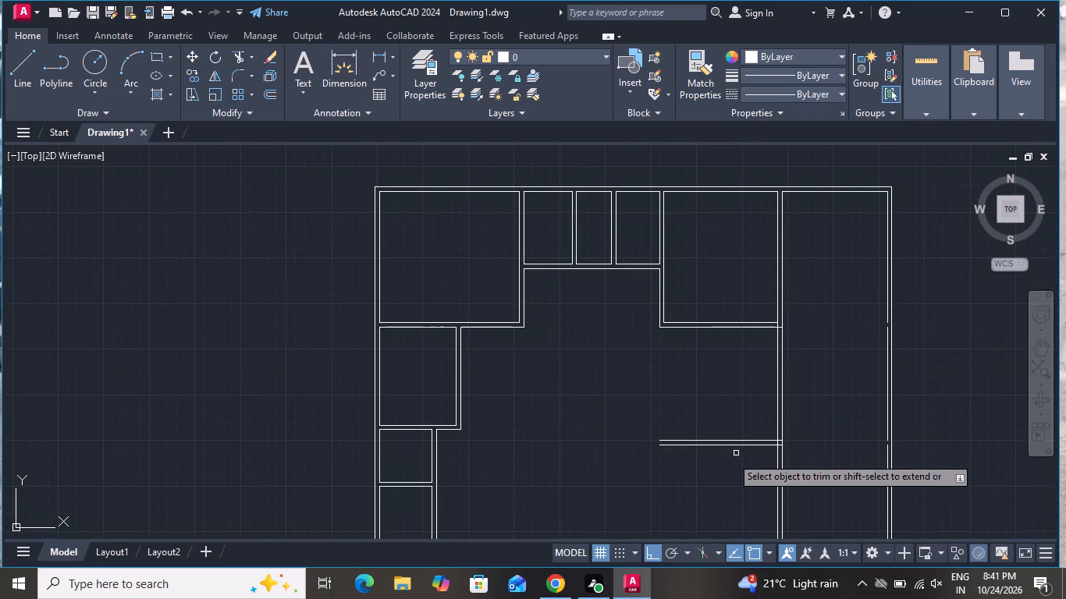
right_click(599, 366)
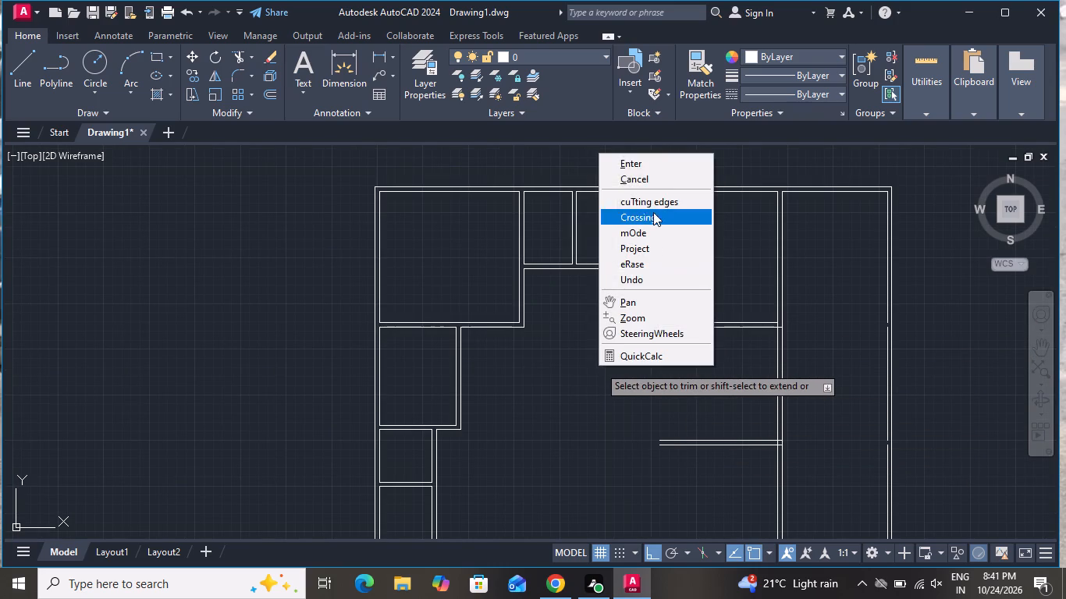
click(659, 179)
Offset the left line of the extended vertical wall 7' to the left.
scroll(806, 384, up, 2)
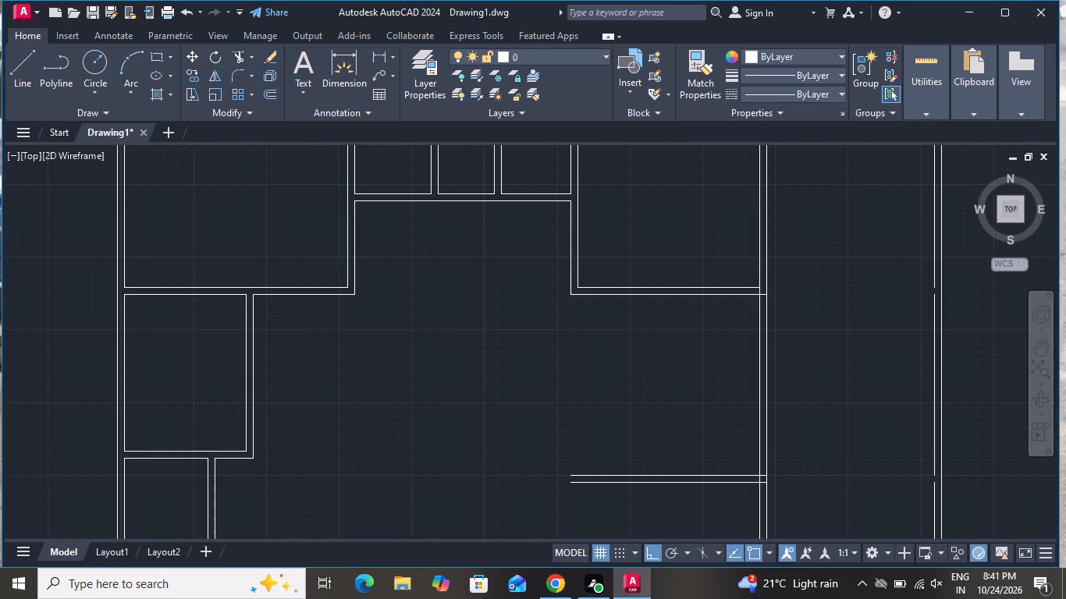
text(o)
key(space)
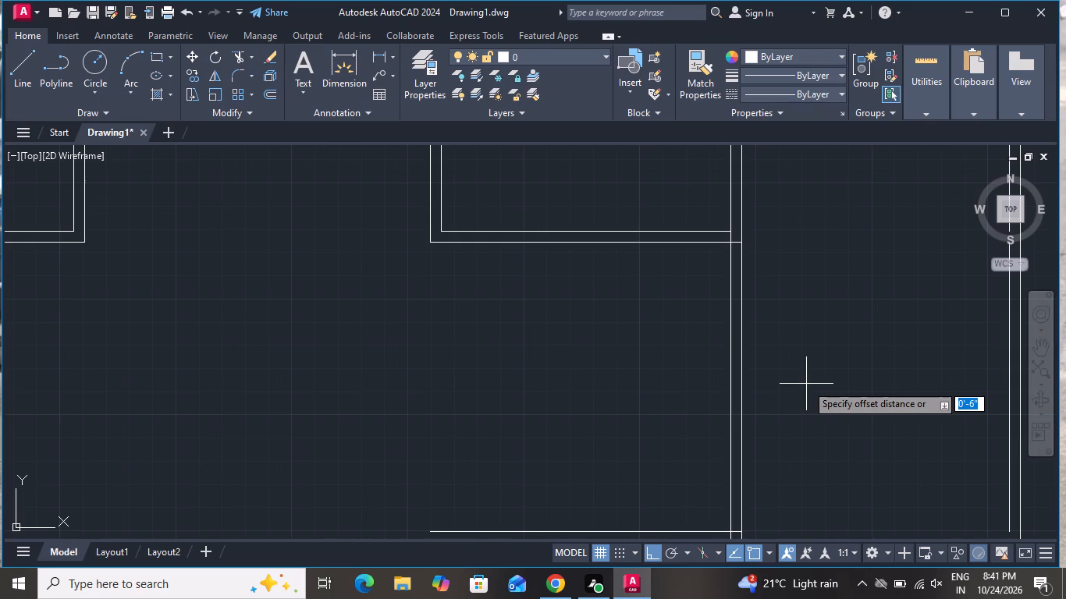
text(7')
key(Return)
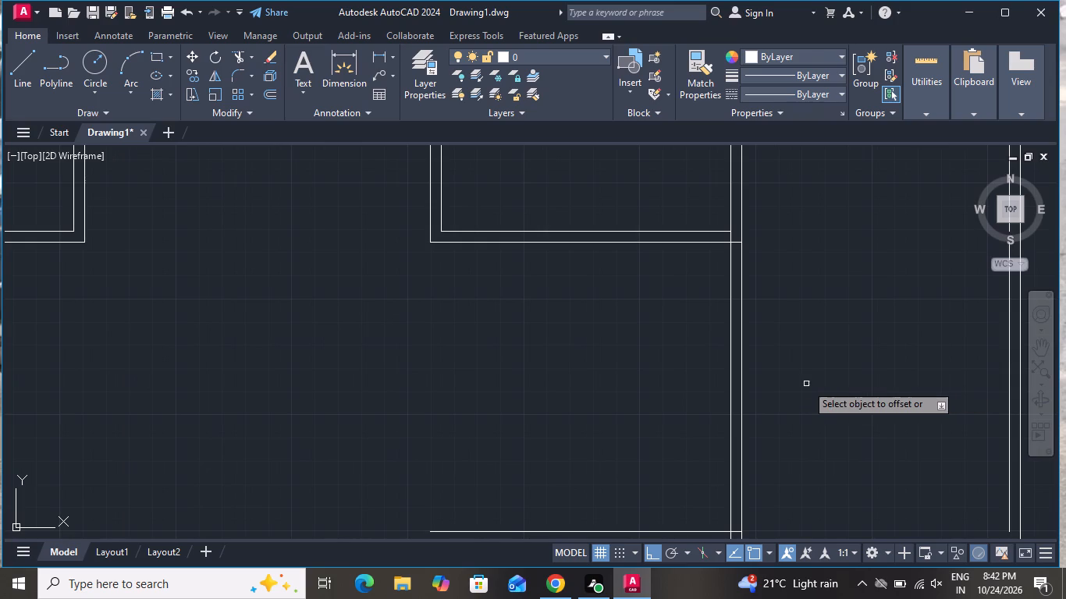
scroll(806, 384, down, 2)
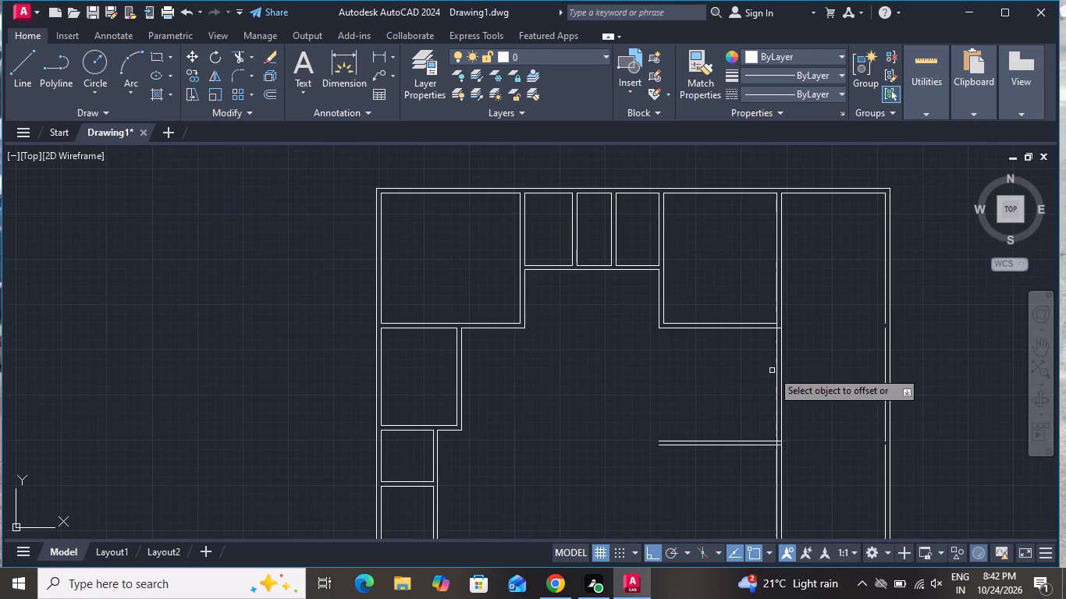
click(776, 370)
click(708, 389)
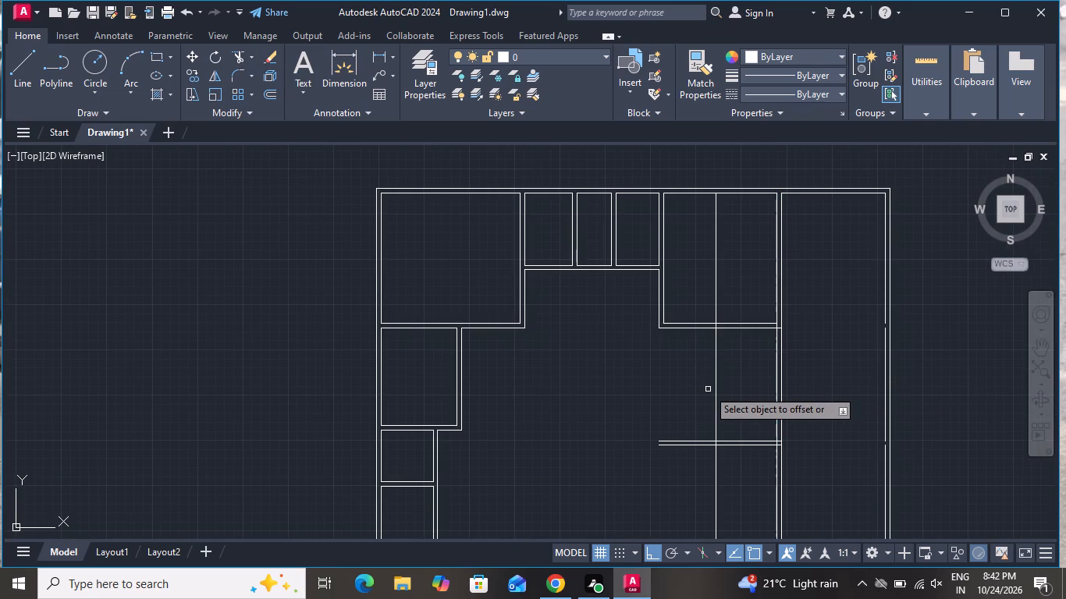
Offset the new vertical line in the right interior 6" to the left to form a wall, and end Offset.
right_click(708, 389)
click(734, 410)
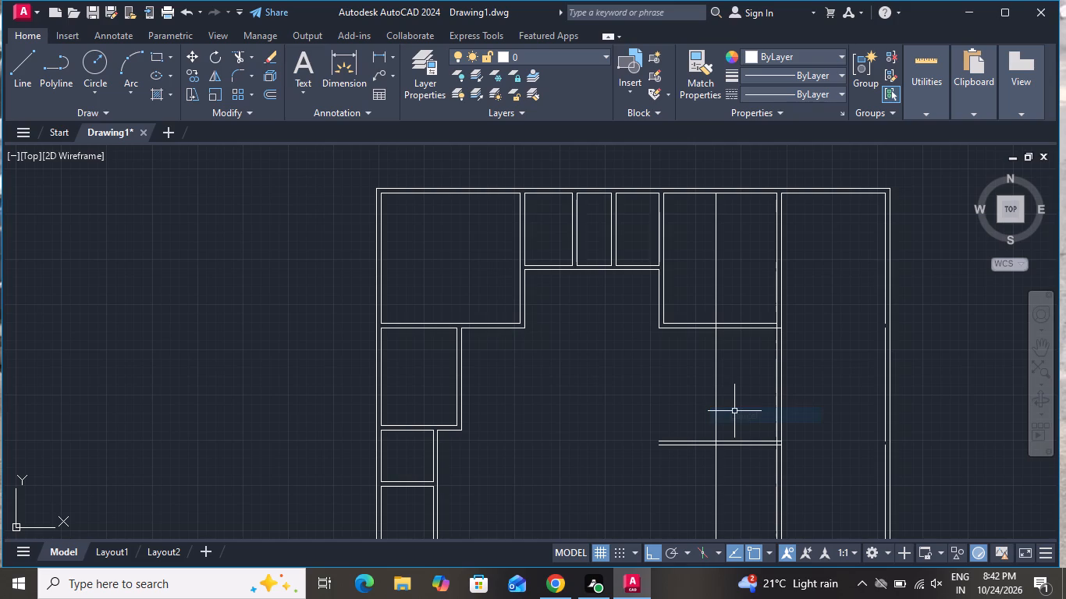
text(o 6)
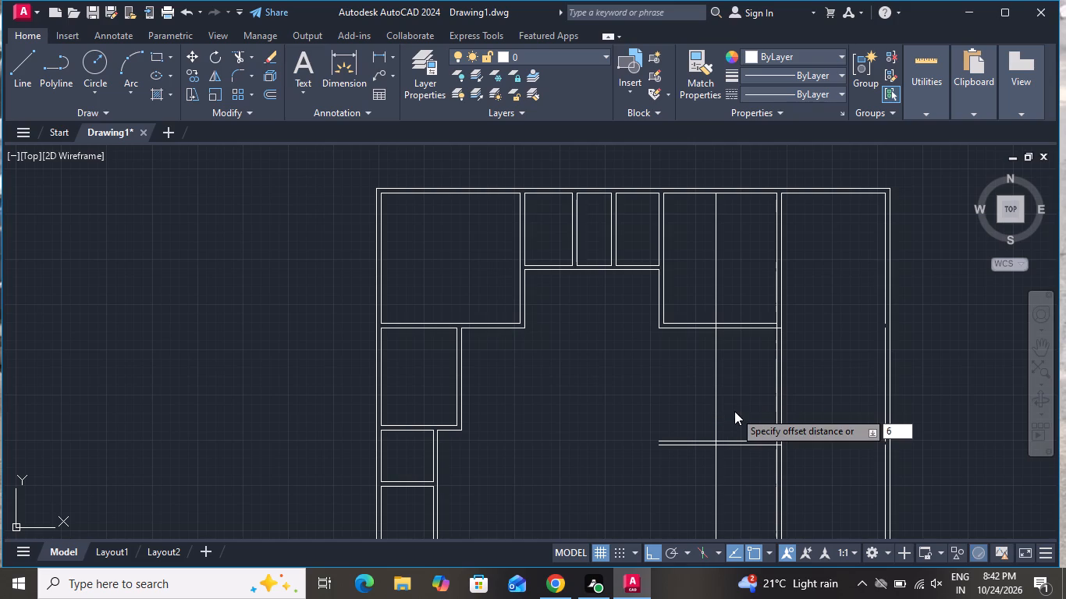
key(shift+quotedbl)
key(Return)
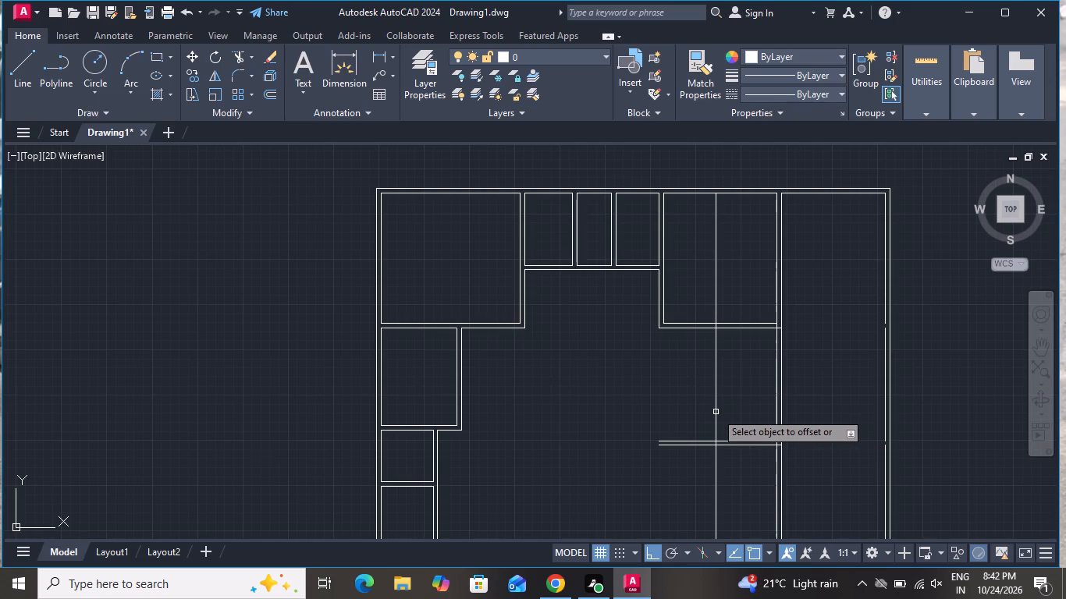
click(716, 412)
click(686, 413)
right_click(686, 413)
click(725, 277)
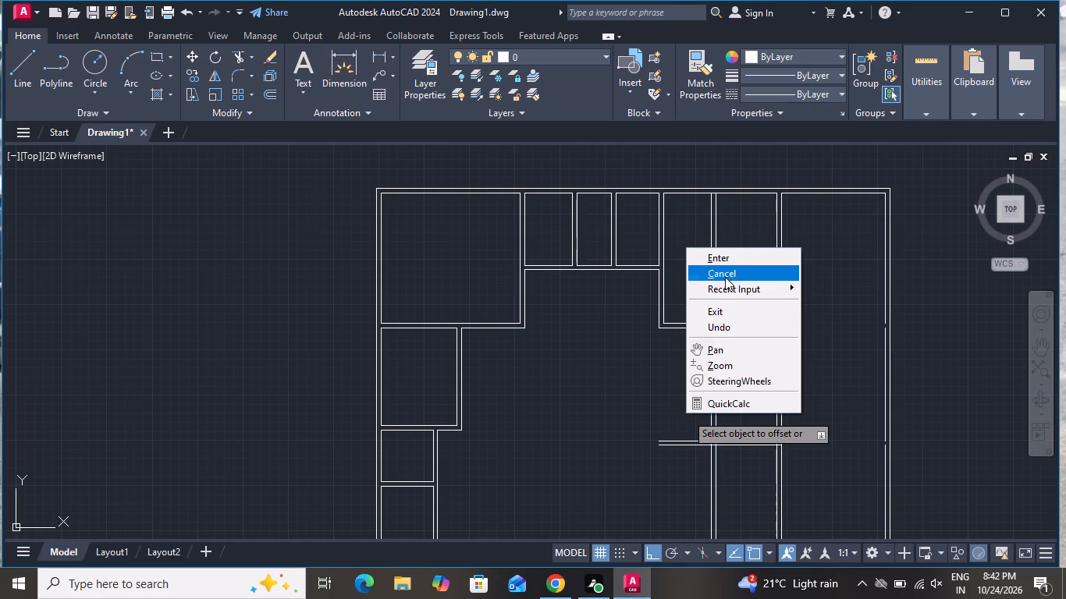
Trim the new vertical wall above and below the two horizontal walls and the lower horizontal wall's stub left of it, and end Trim.
click(234, 60)
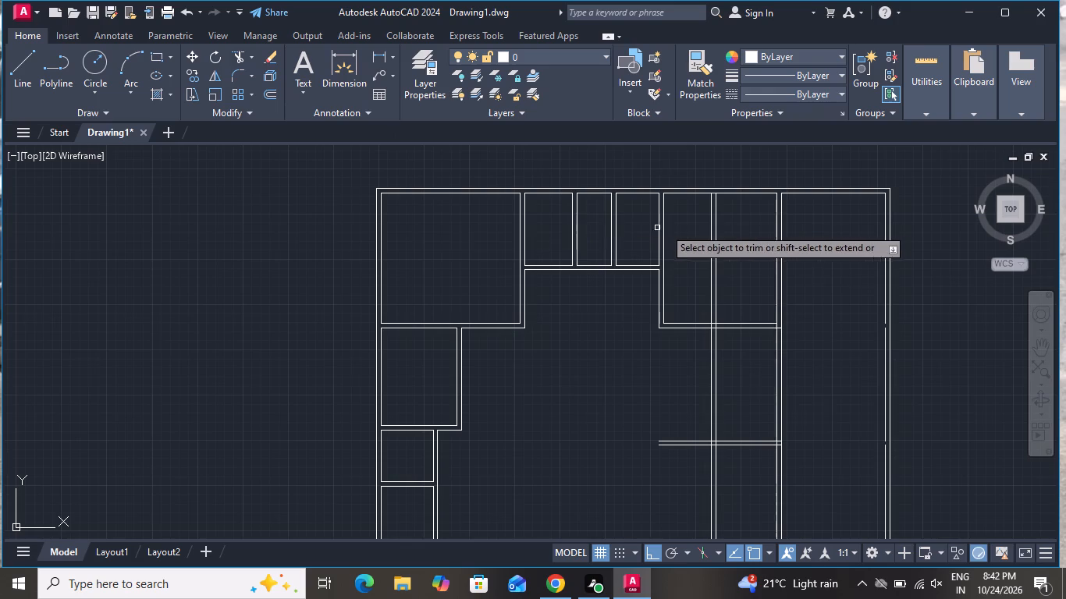
click(711, 225)
click(730, 226)
click(695, 243)
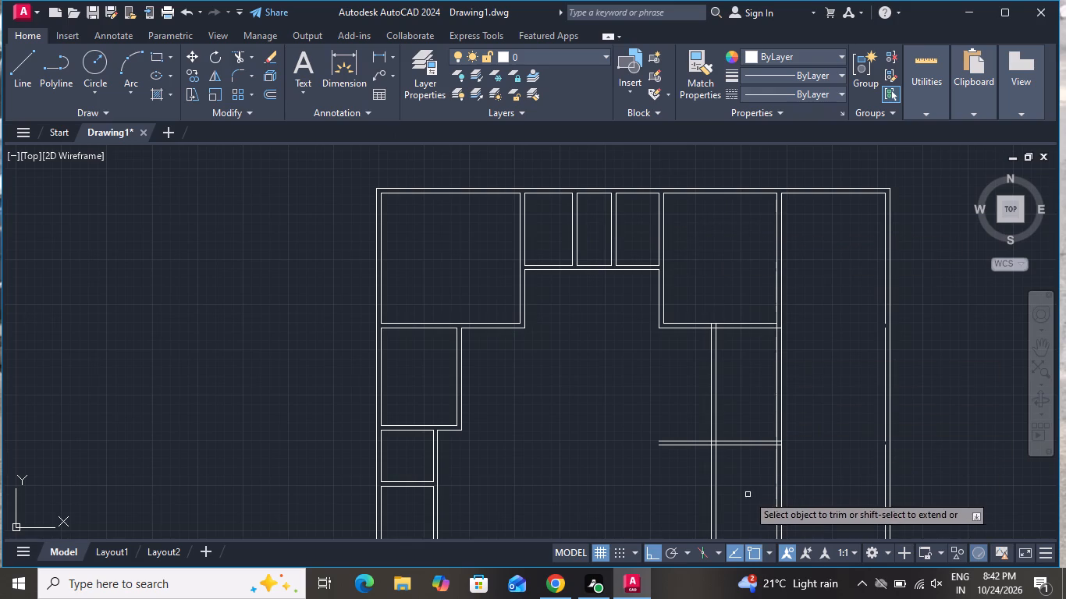
click(743, 484)
click(659, 491)
click(689, 469)
click(677, 397)
scroll(675, 434, down, 2)
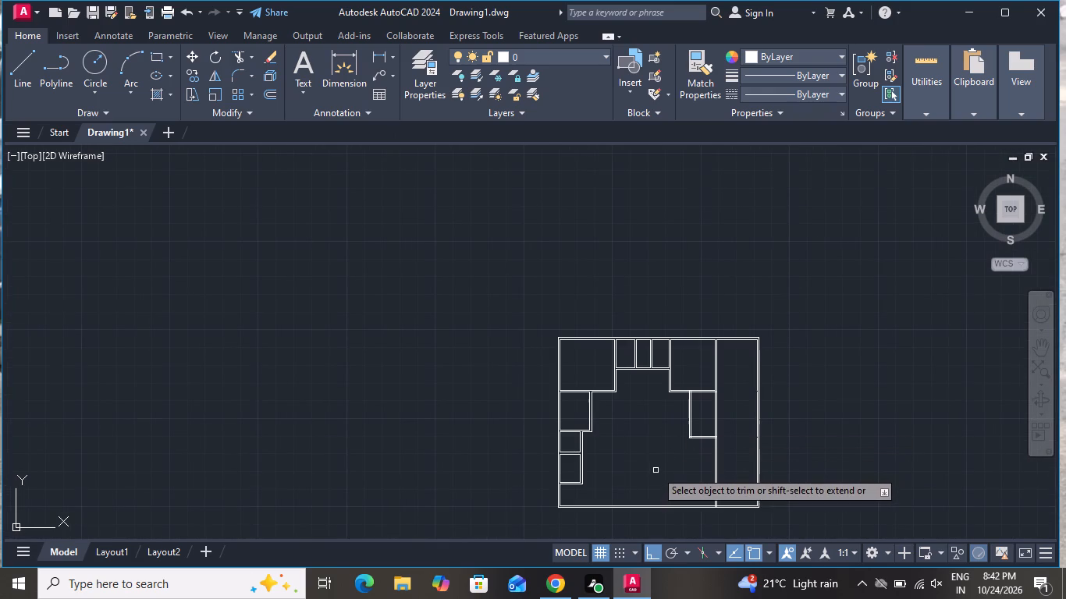
scroll(656, 470, down, 2)
scroll(654, 477, up, 3)
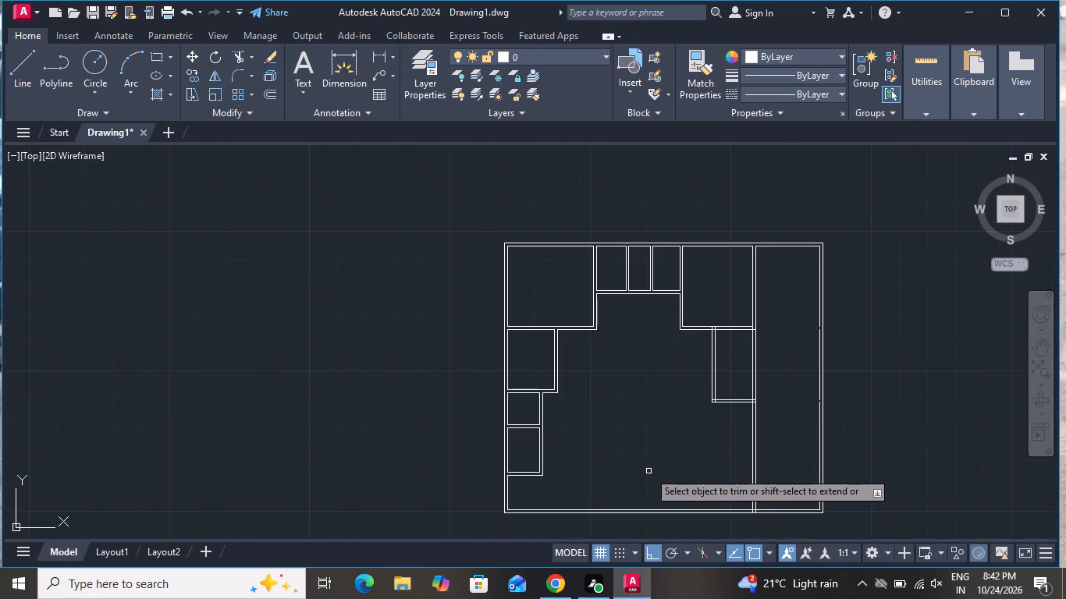
right_click(646, 438)
click(672, 255)
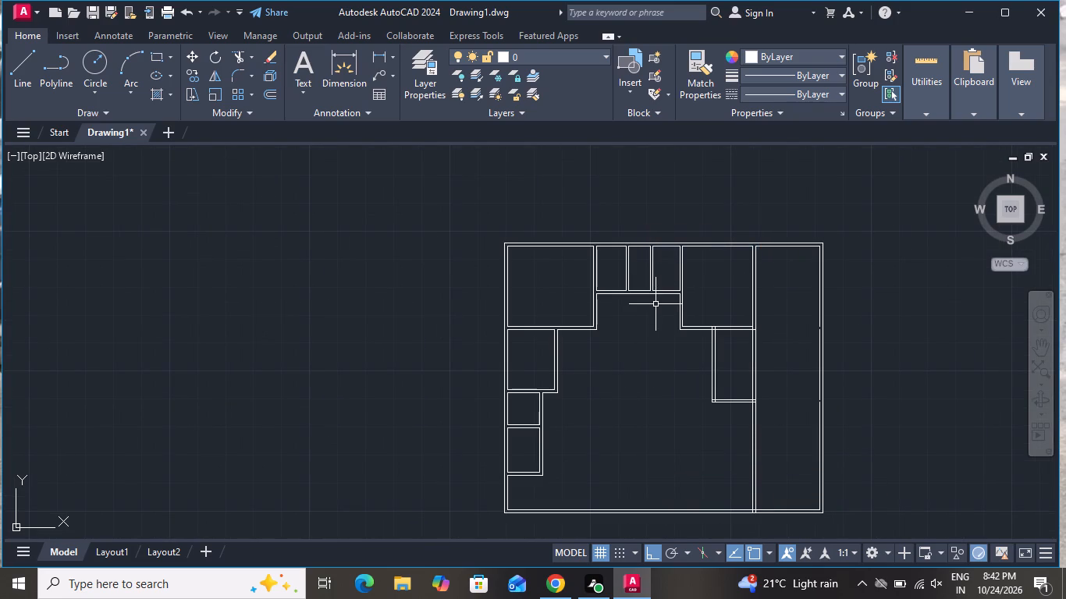
Extend both lines of the small right room's bottom wall left to the small left rooms' right wall, and end Extend.
text(ex)
key(space)
key(space)
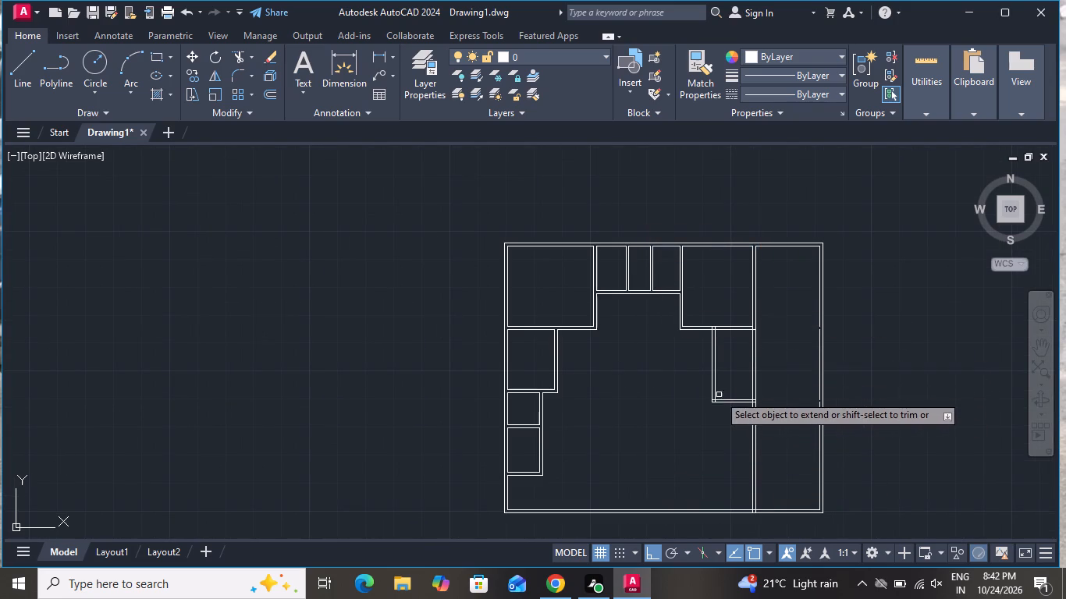
scroll(719, 395, up, 3)
click(693, 413)
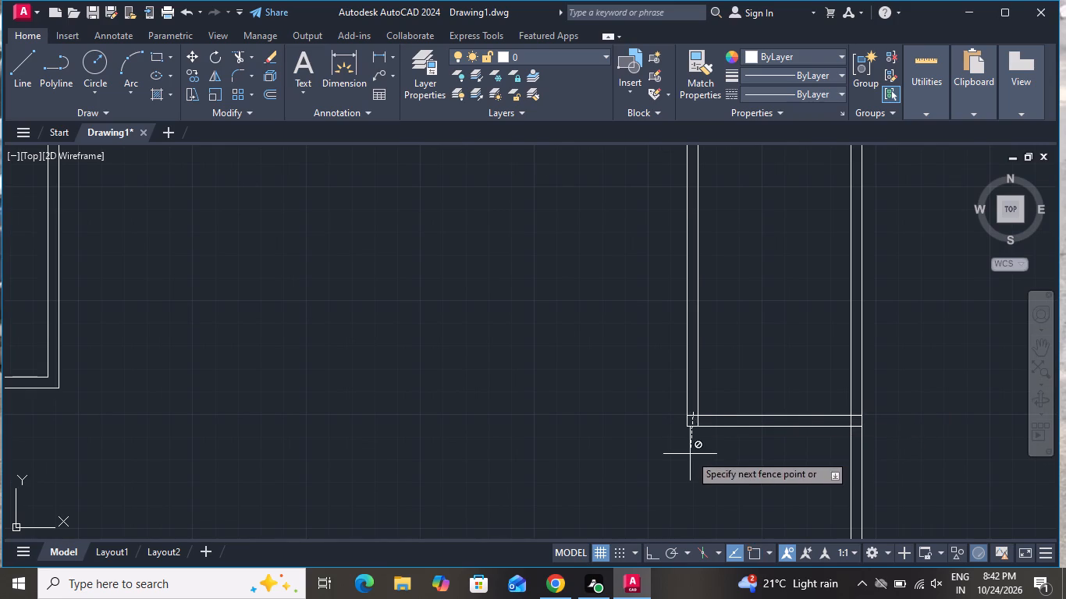
click(690, 454)
scroll(694, 438, down, 2)
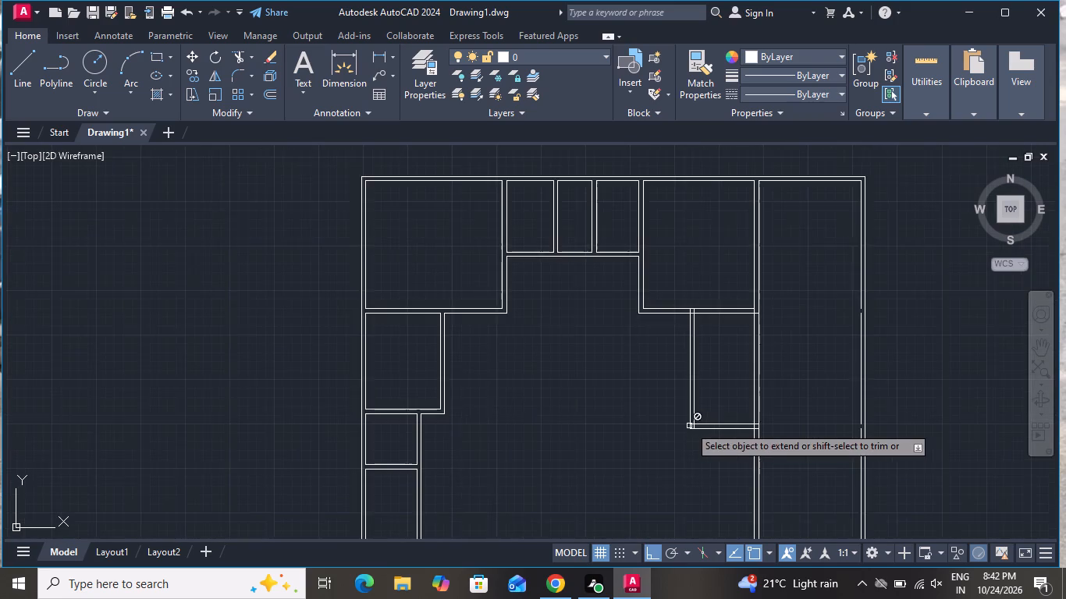
scroll(689, 426, down, 1)
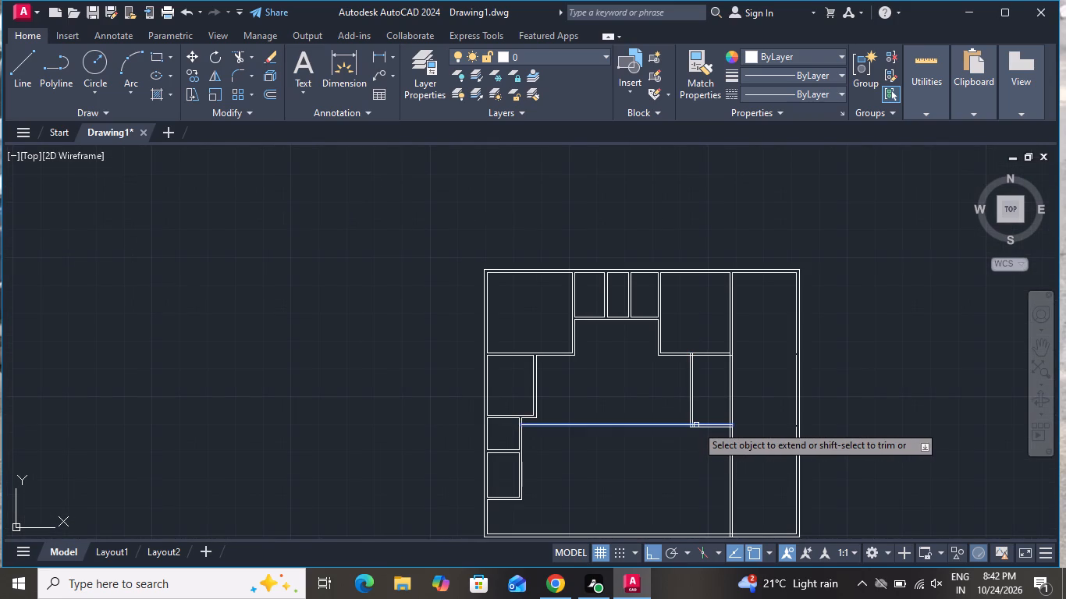
click(696, 425)
click(696, 427)
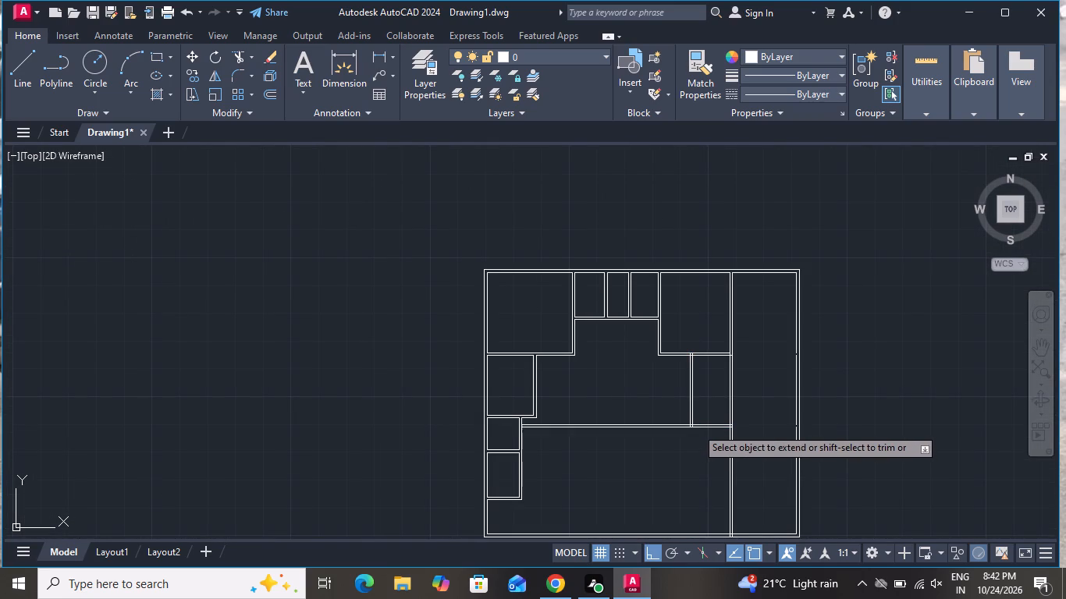
right_click(607, 444)
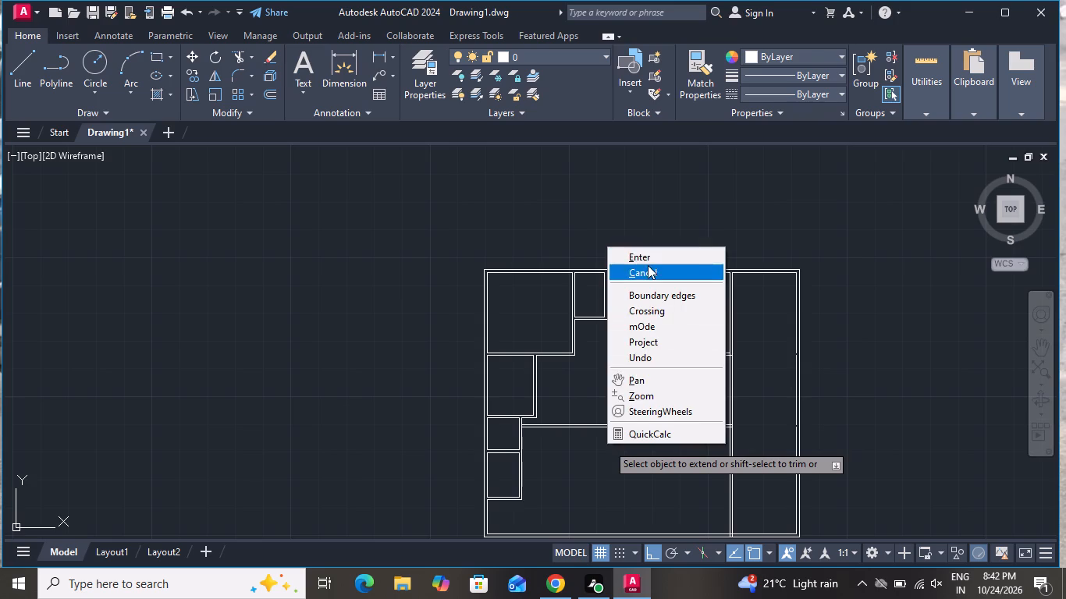
click(646, 270)
Offset the lower line of the extended horizontal wall 13' downward and end Offset.
scroll(652, 292, down, 1)
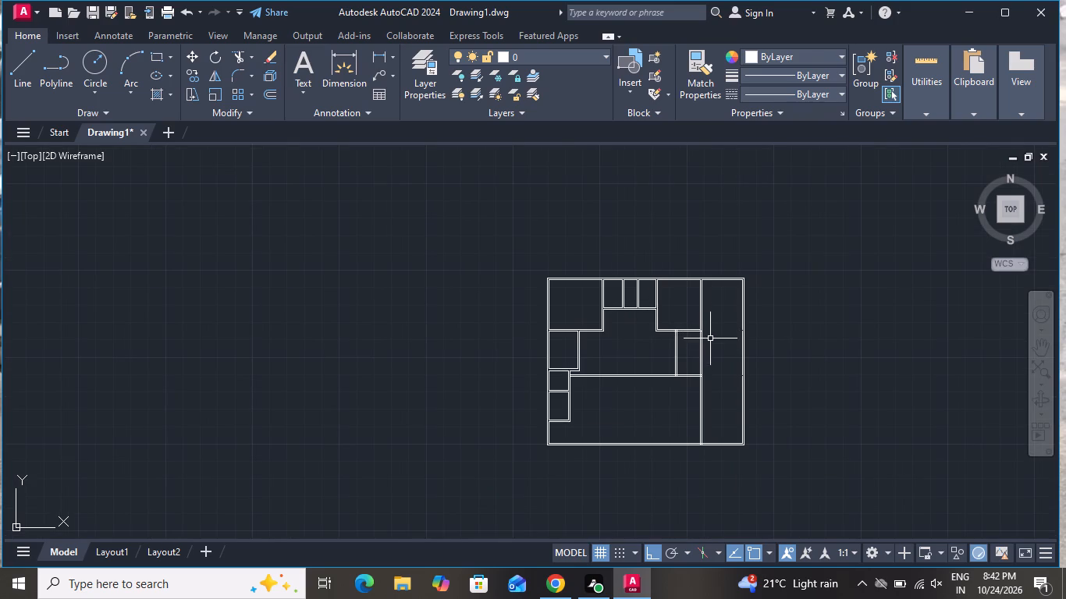
scroll(645, 431, up, 1)
text(o)
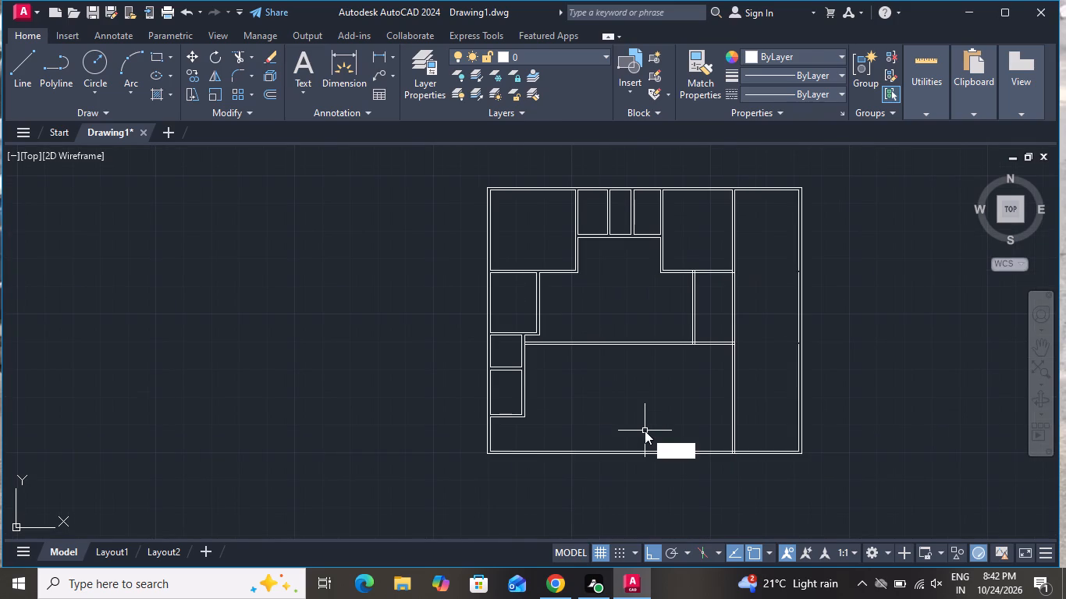
key(space)
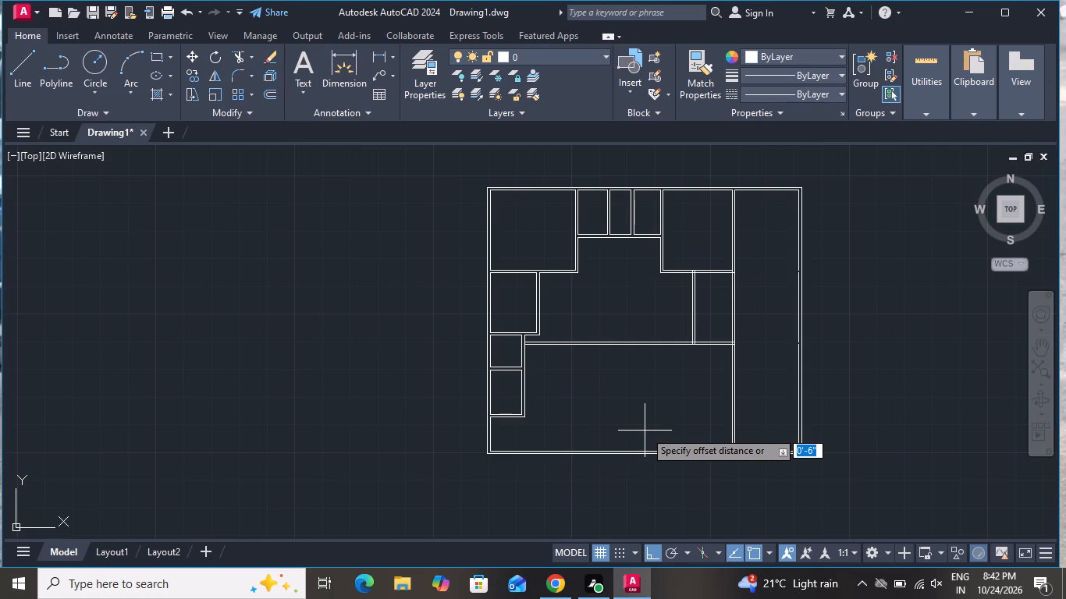
text(13)
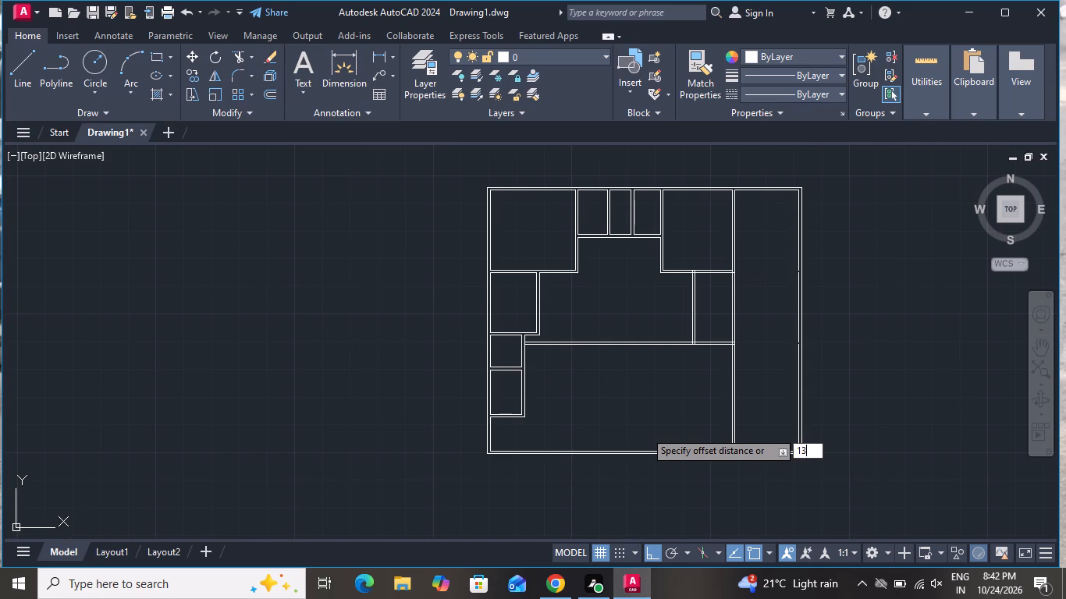
key(apostrophe)
key(Return)
scroll(693, 363, up, 2)
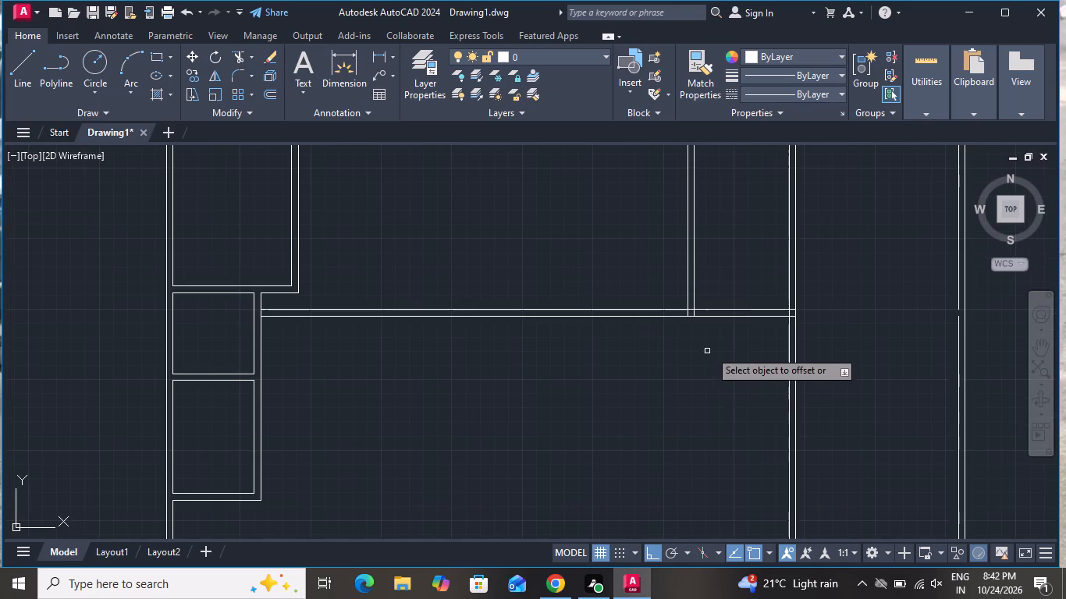
click(730, 316)
click(730, 410)
scroll(705, 355, down, 1)
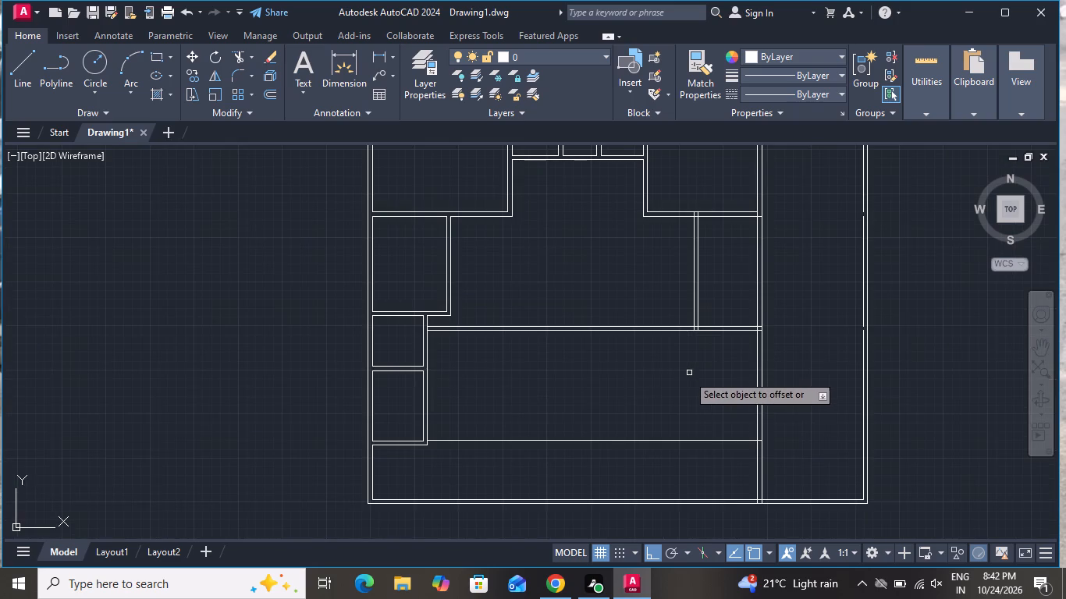
right_click(661, 434)
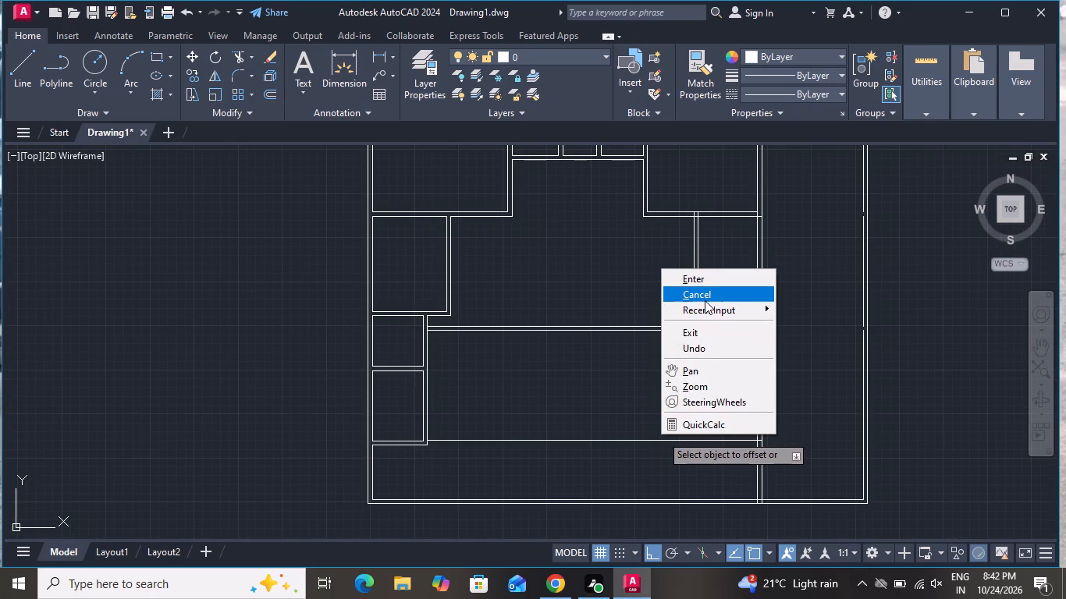
click(705, 299)
Offset the new lower horizontal line 6" downward to form a wall, and end Offset.
key(o)
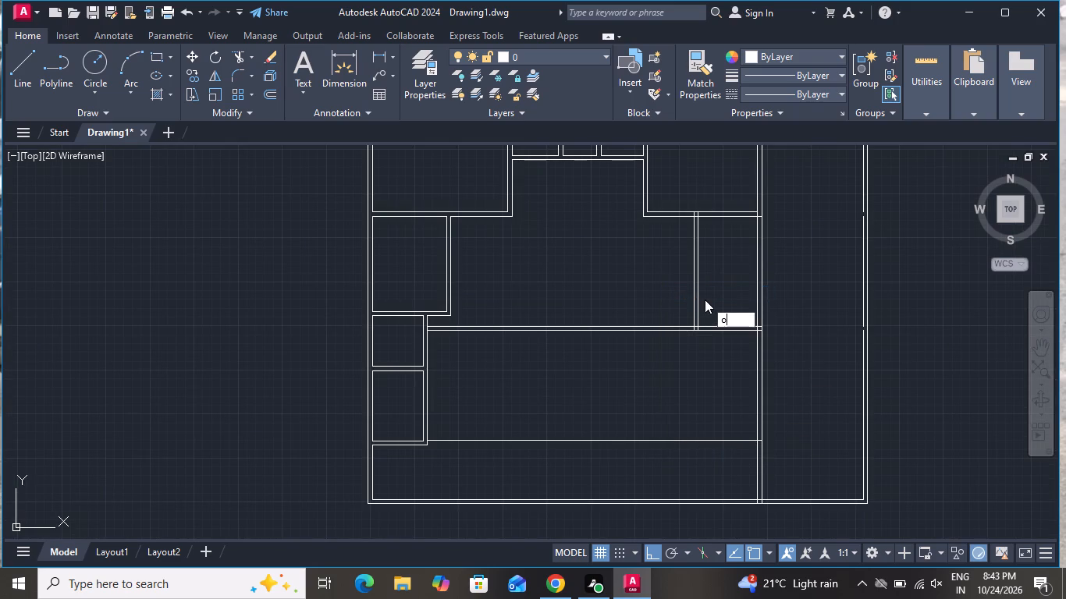
key(space)
key(6)
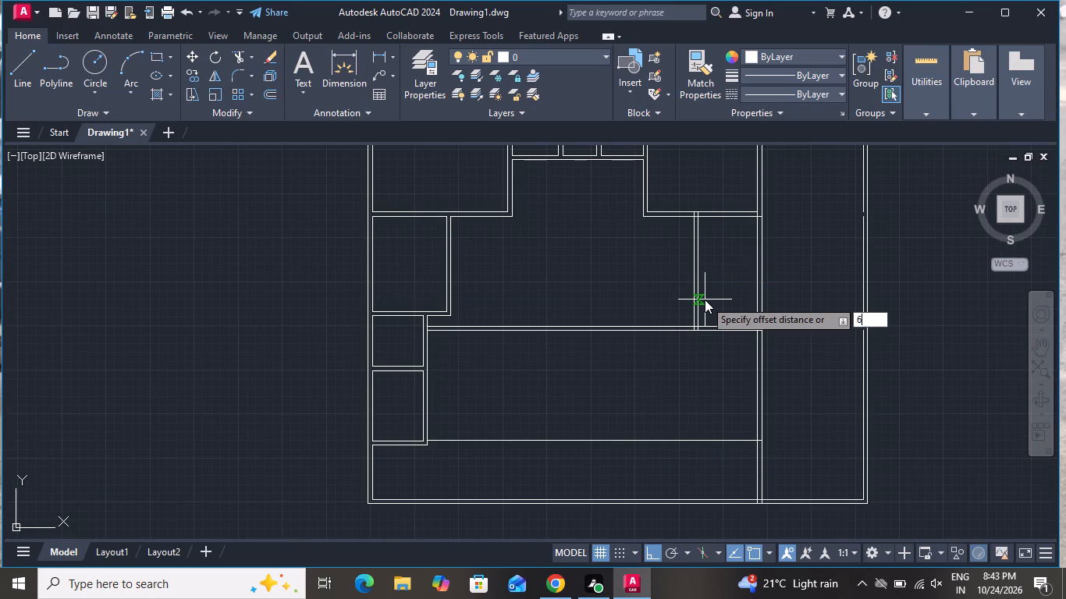
key(shift+quotedbl)
key(Return)
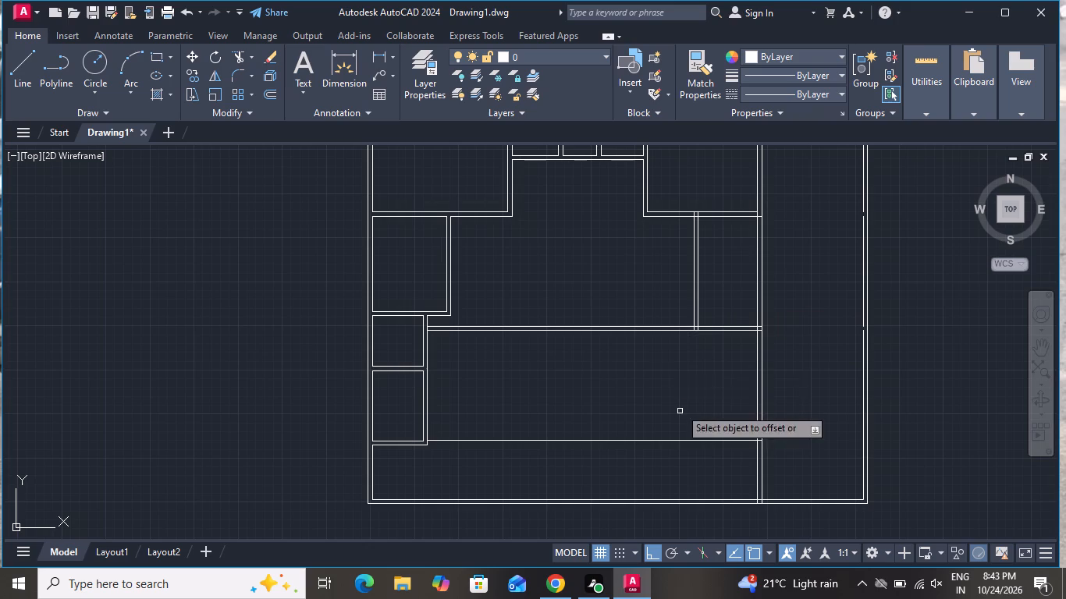
click(622, 441)
click(626, 466)
right_click(626, 402)
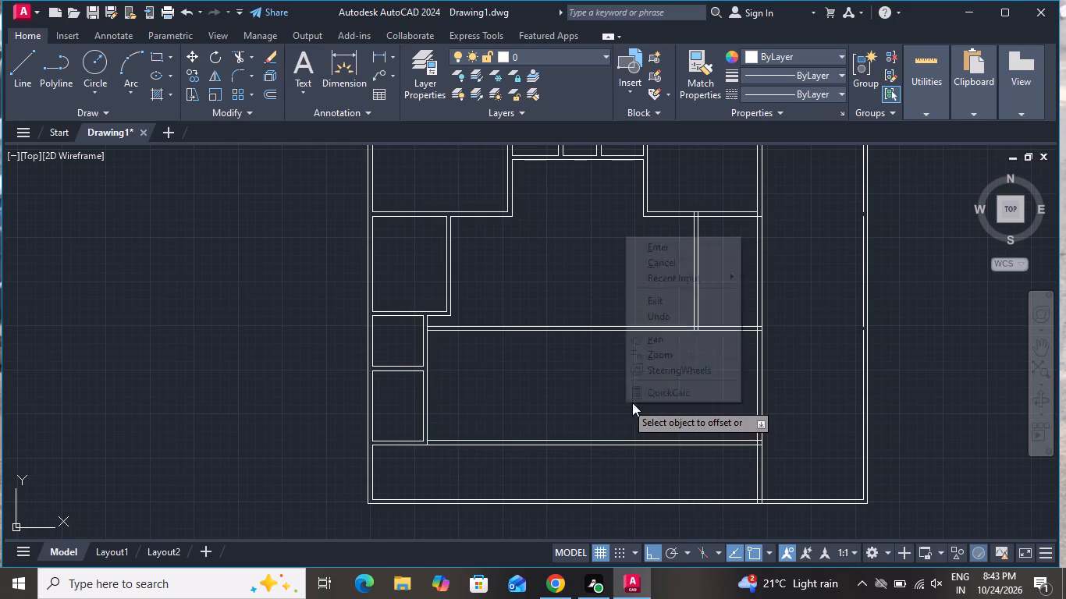
click(648, 260)
Offset the left line of the long right-side vertical wall 12' to the left and end Offset.
scroll(648, 261, down, 1)
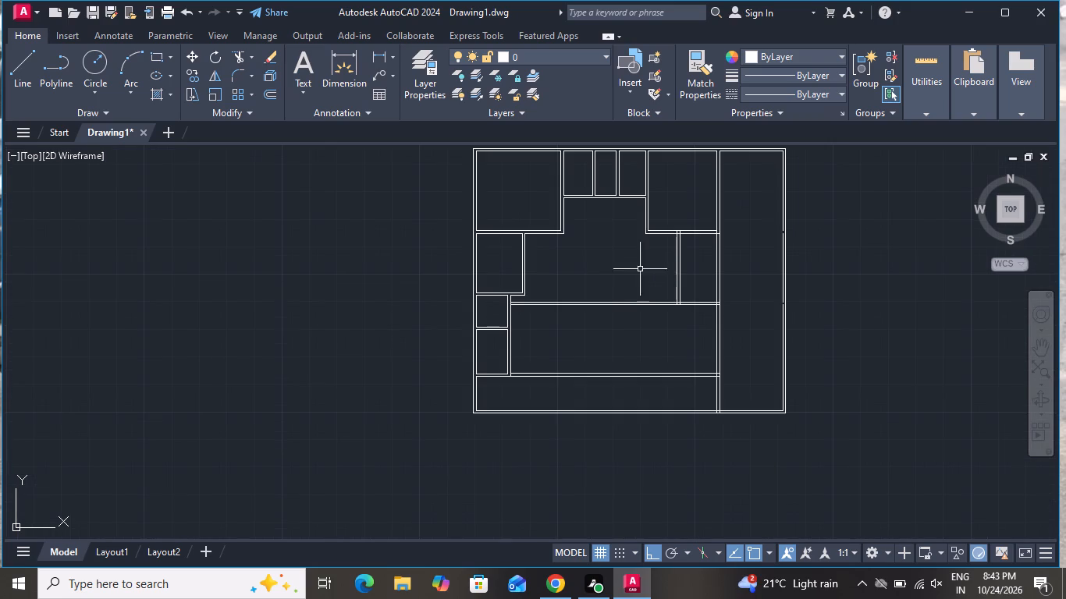
key(o)
key(space)
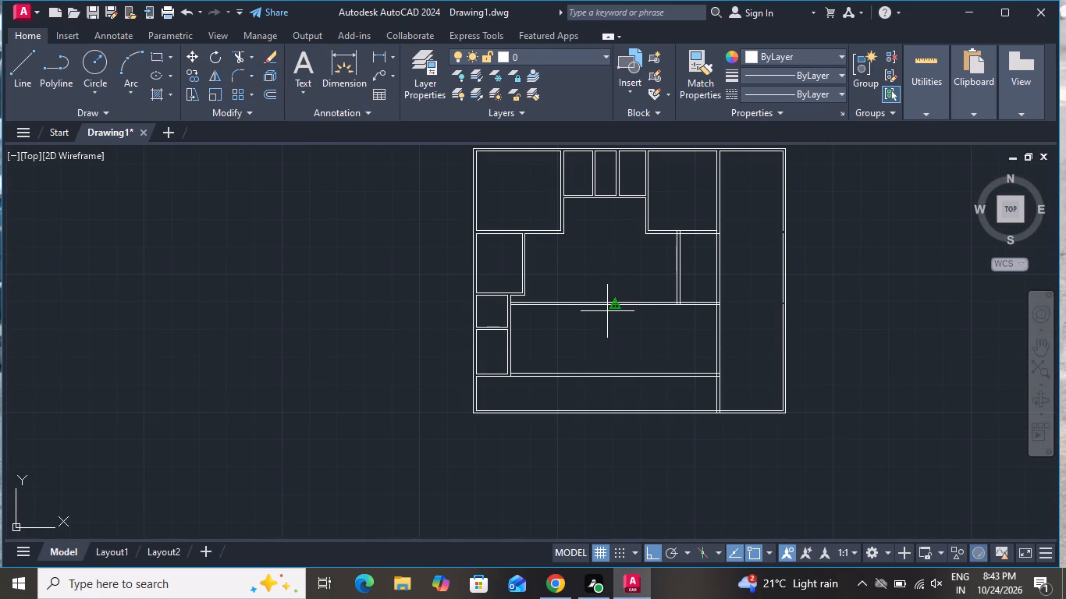
text(12)
key(apostrophe)
key(Return)
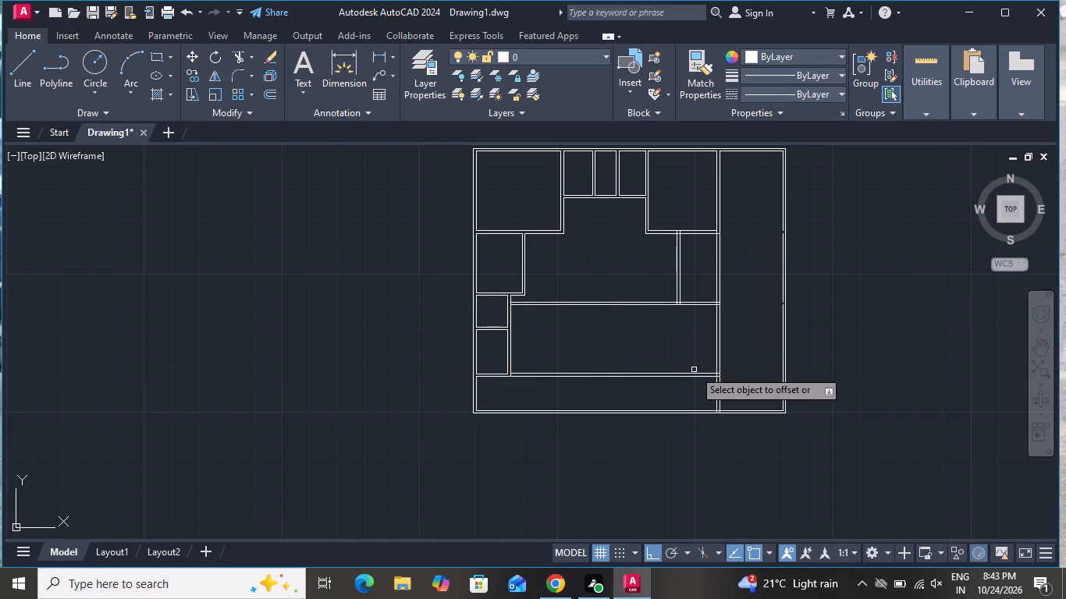
scroll(686, 388, up, 1)
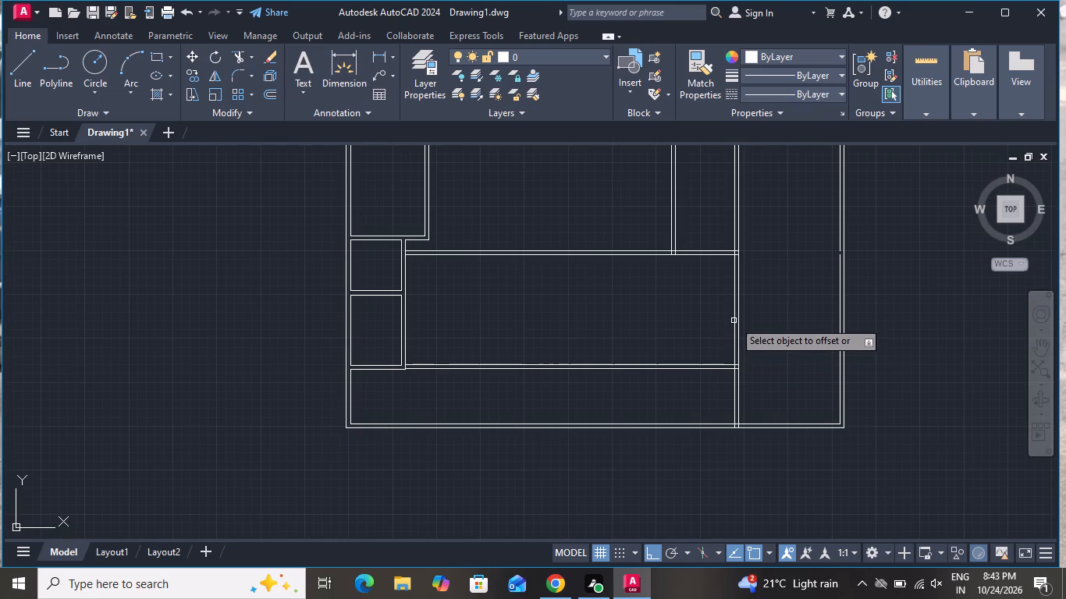
click(734, 321)
click(652, 331)
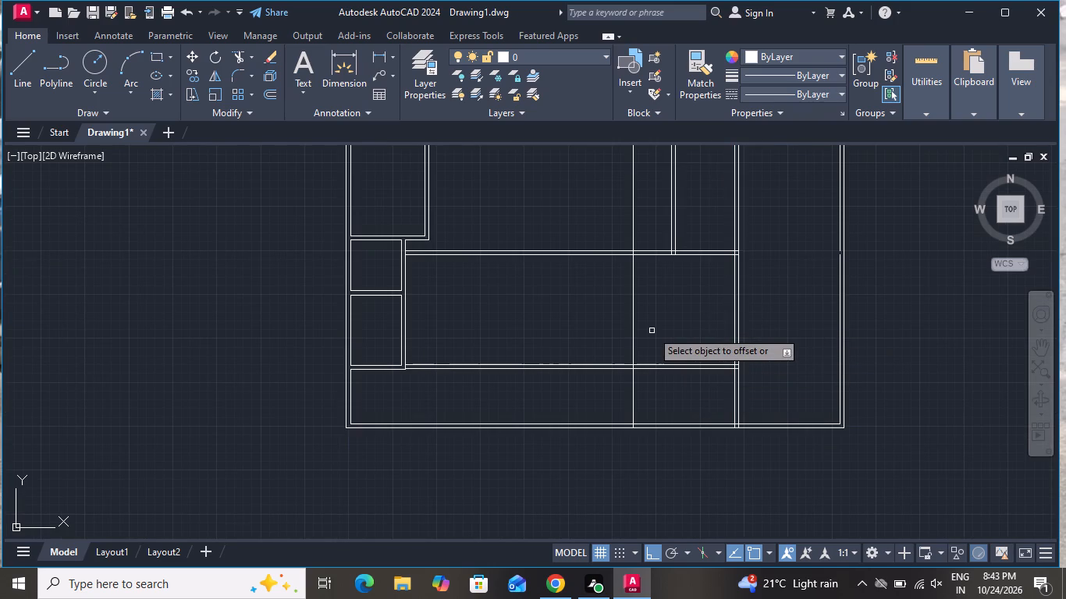
right_click(652, 331)
click(671, 354)
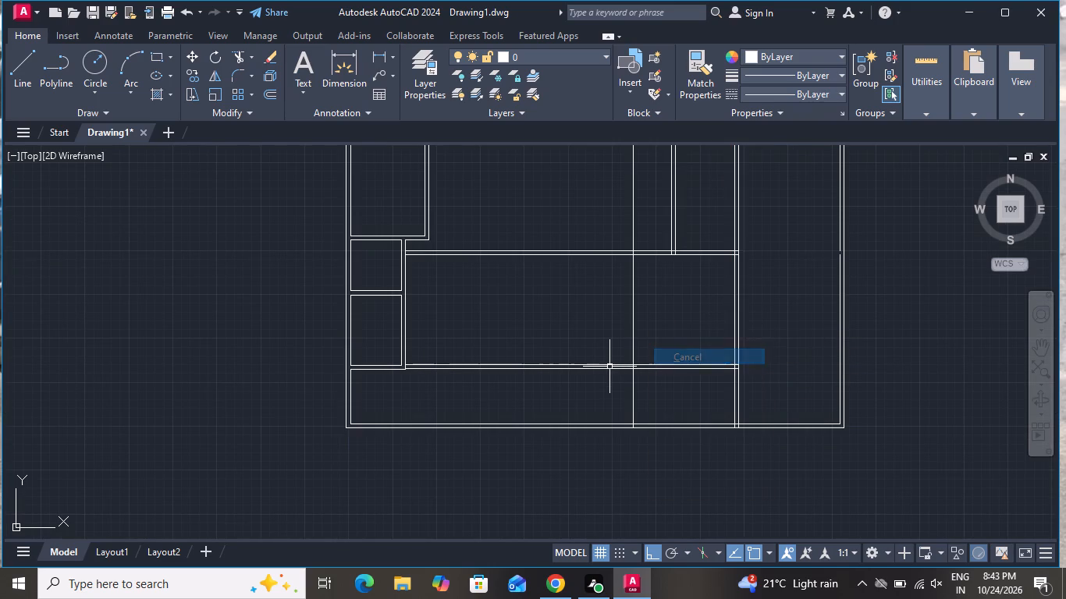
Offset the new vertical line 6" to the left to form a wall, and end Offset.
text(o 6)
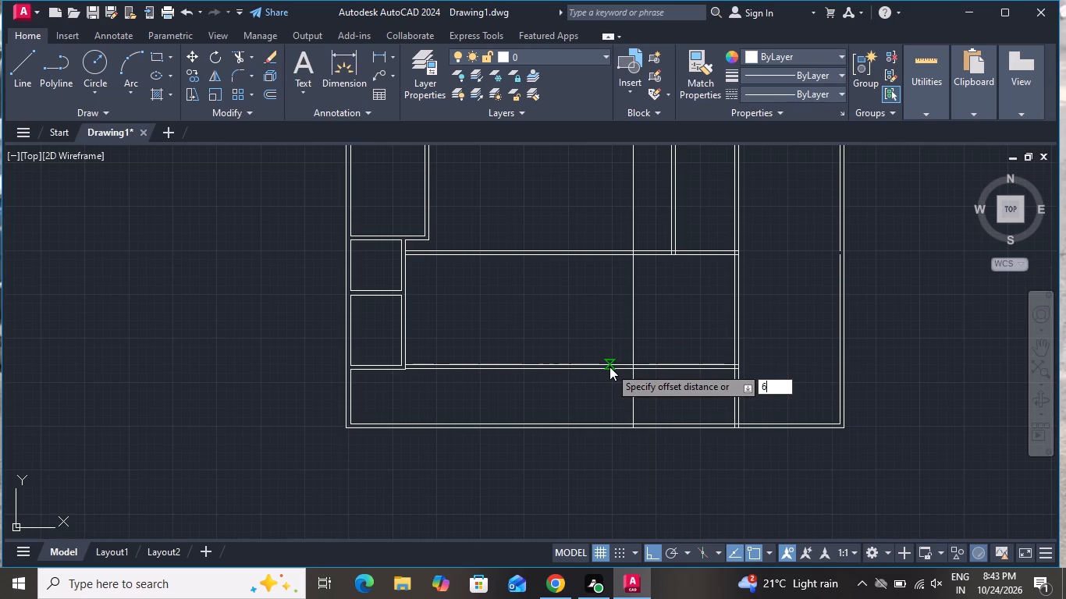
key(shift+quotedbl)
key(Return)
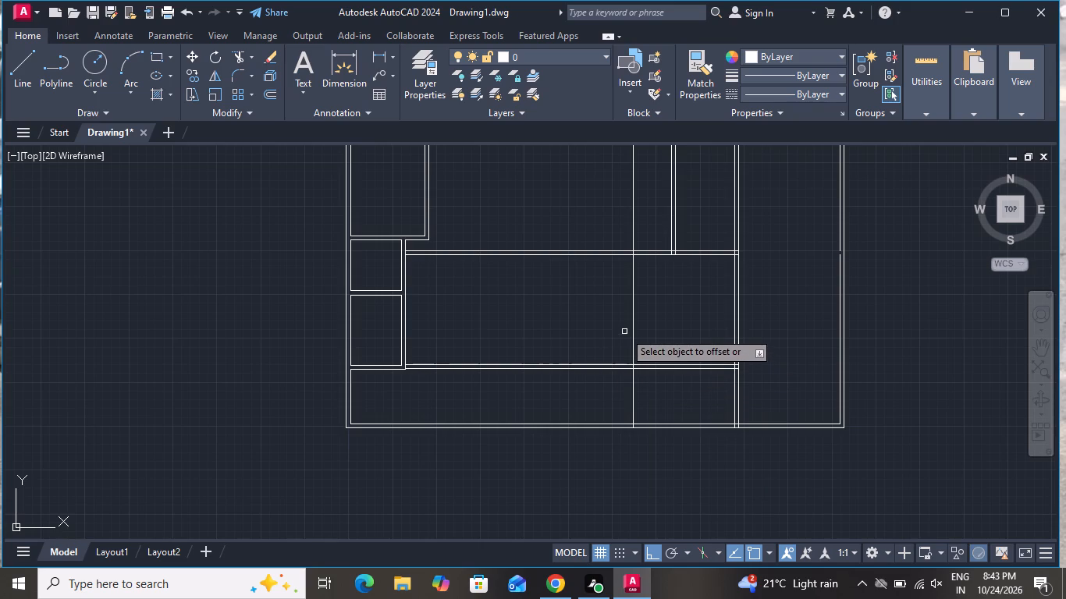
click(631, 325)
click(618, 329)
right_click(606, 335)
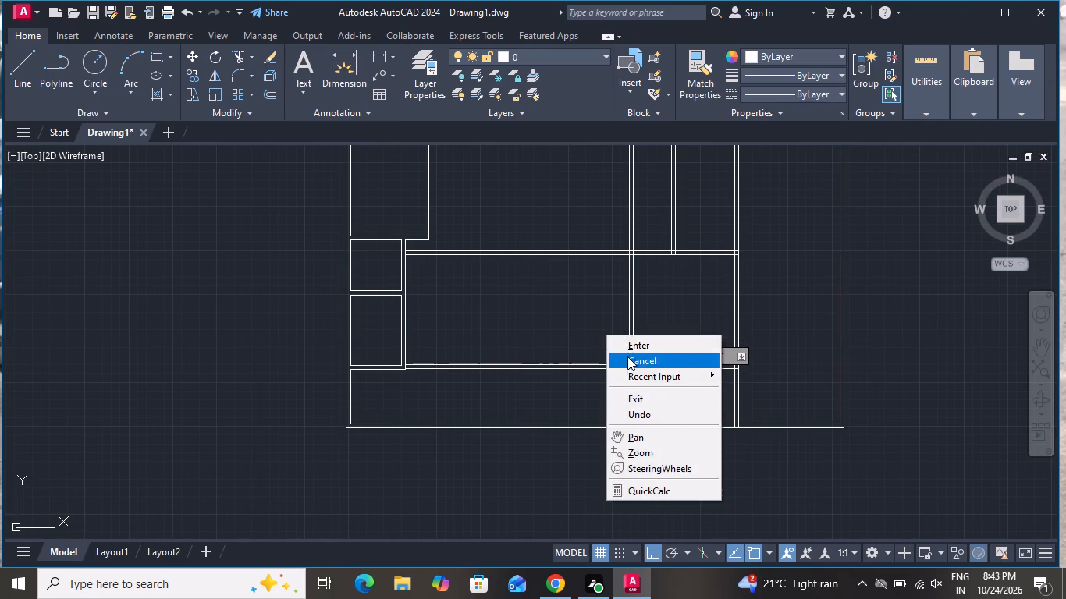
click(628, 356)
Trim the new vertical wall above the upper horizontal wall and below the lower horizontal wall, and end Trim.
click(240, 62)
click(575, 175)
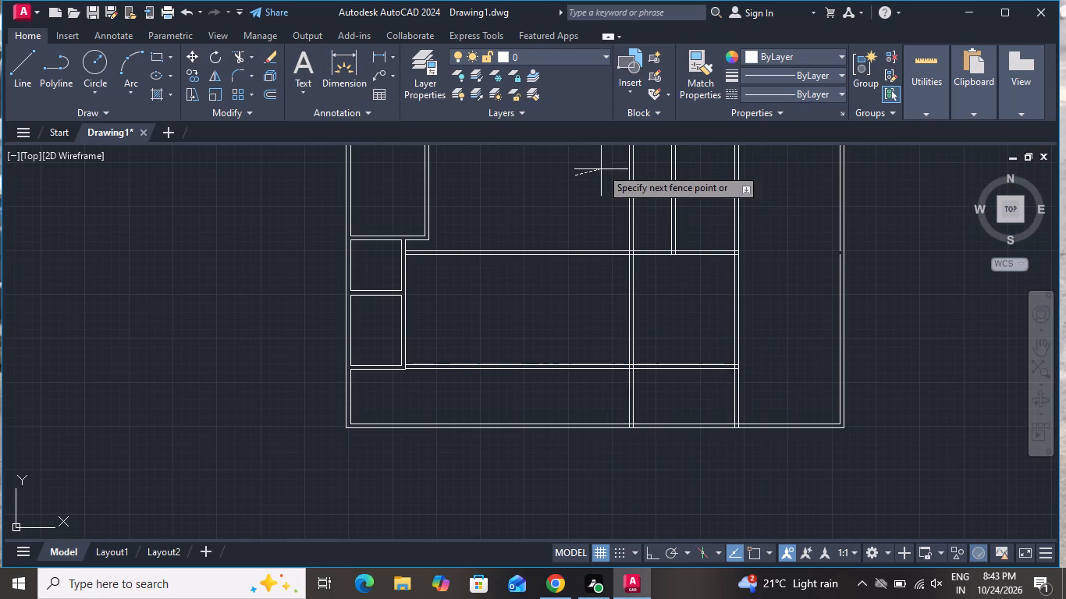
click(639, 170)
click(667, 395)
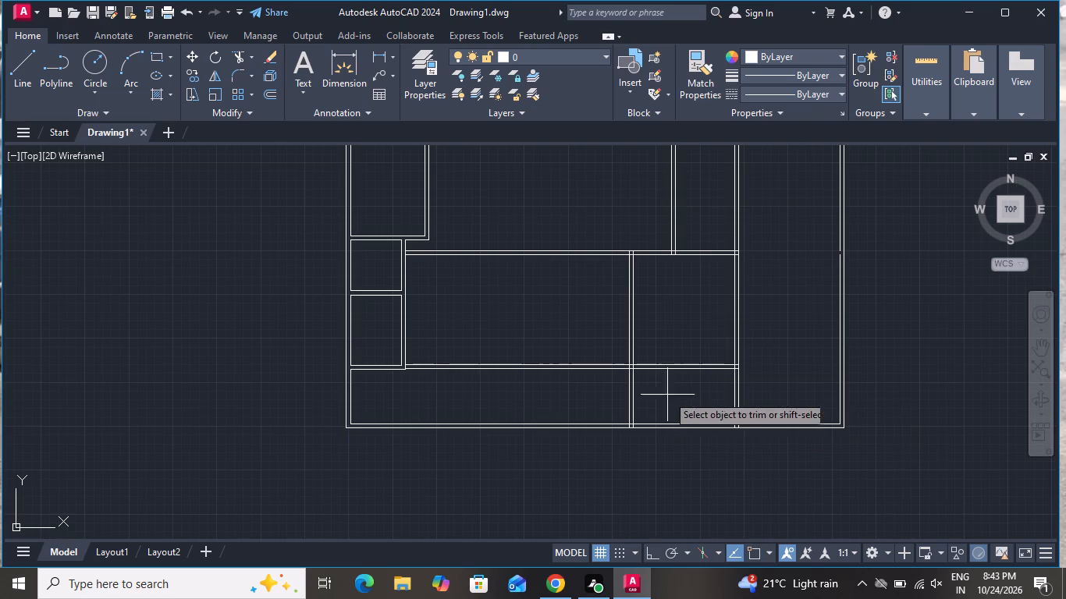
click(593, 400)
right_click(572, 324)
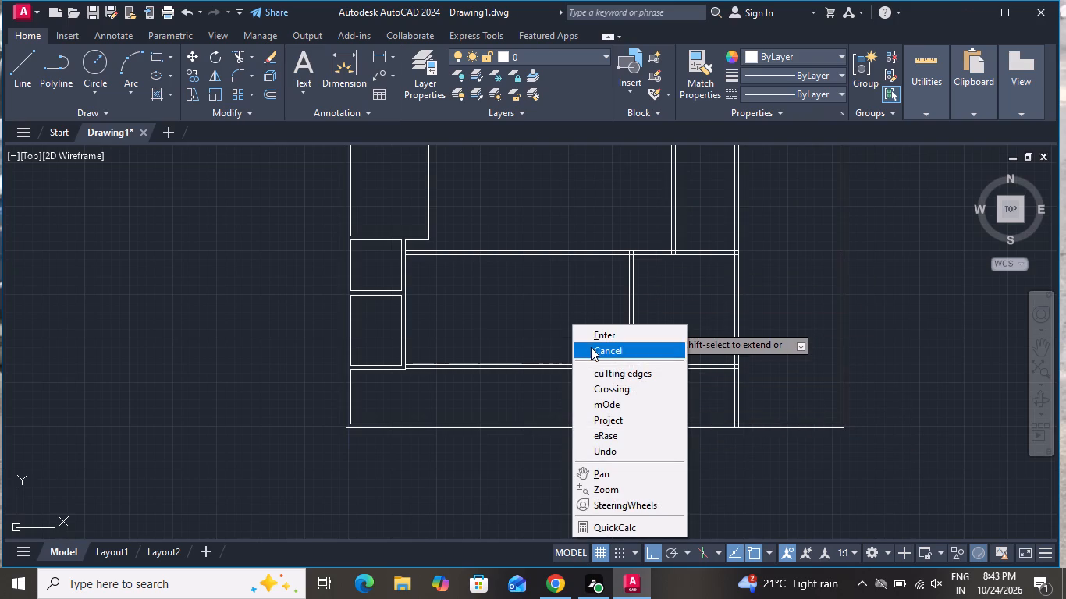
click(591, 347)
Offset the right line of the small left rooms' right wall 16'6" to the right and end Offset.
key(o)
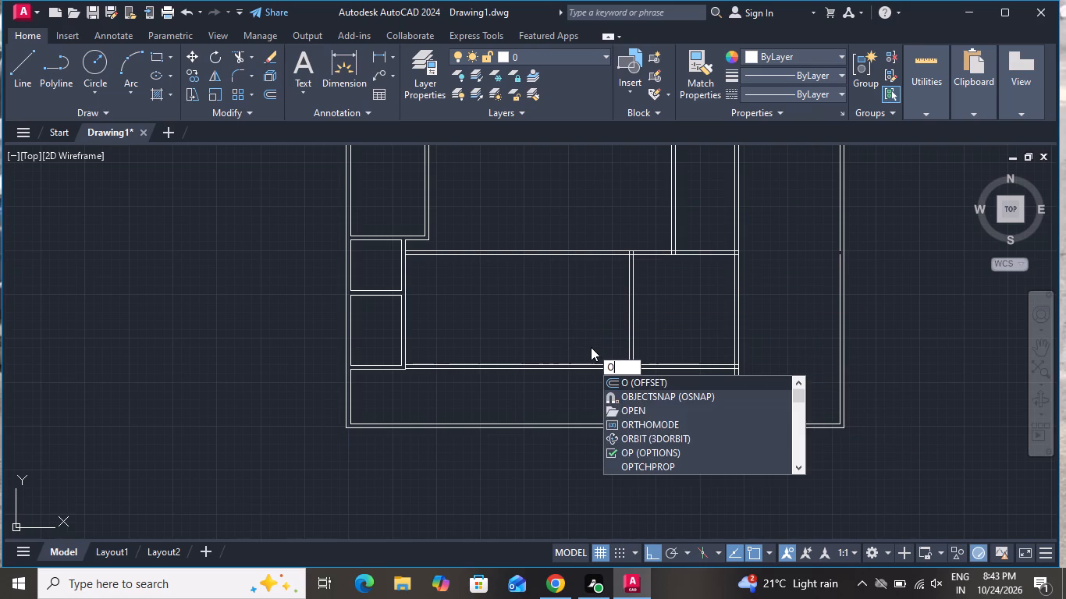
key(space)
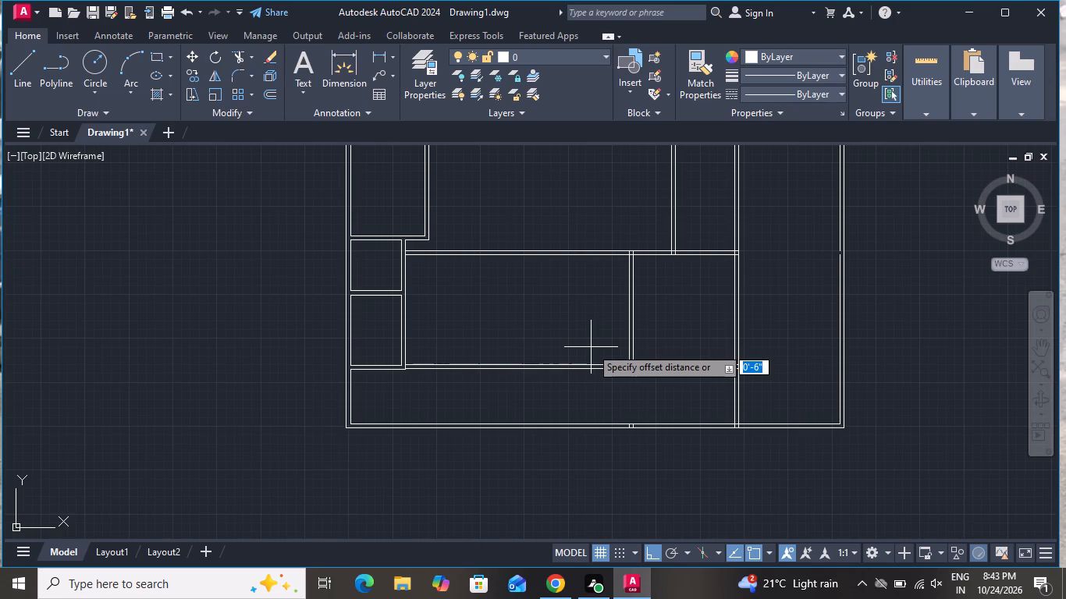
text(16'6)
key(shift+quotedbl)
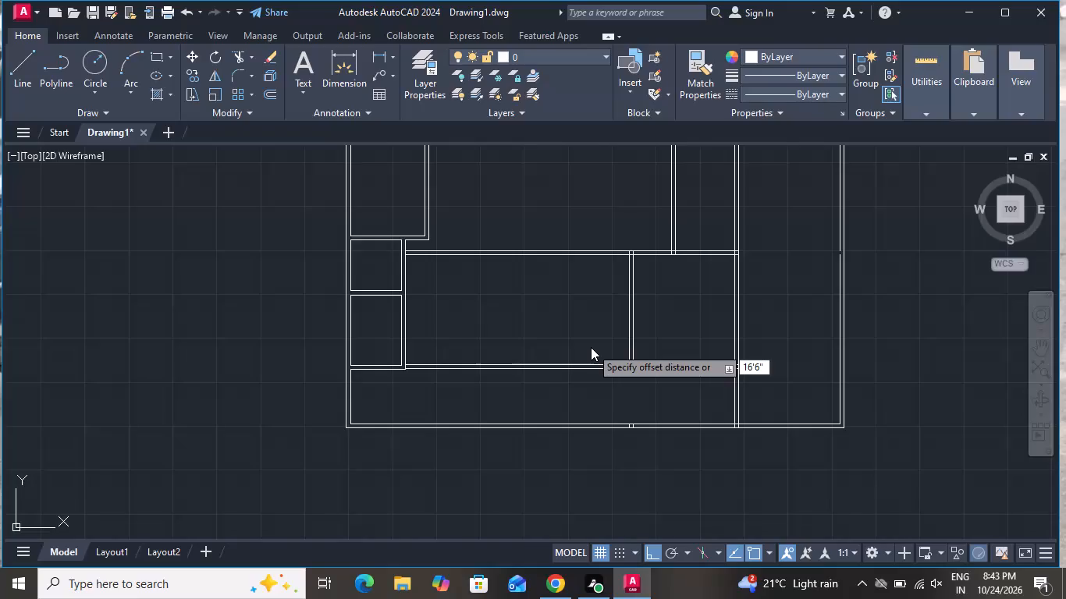
key(Return)
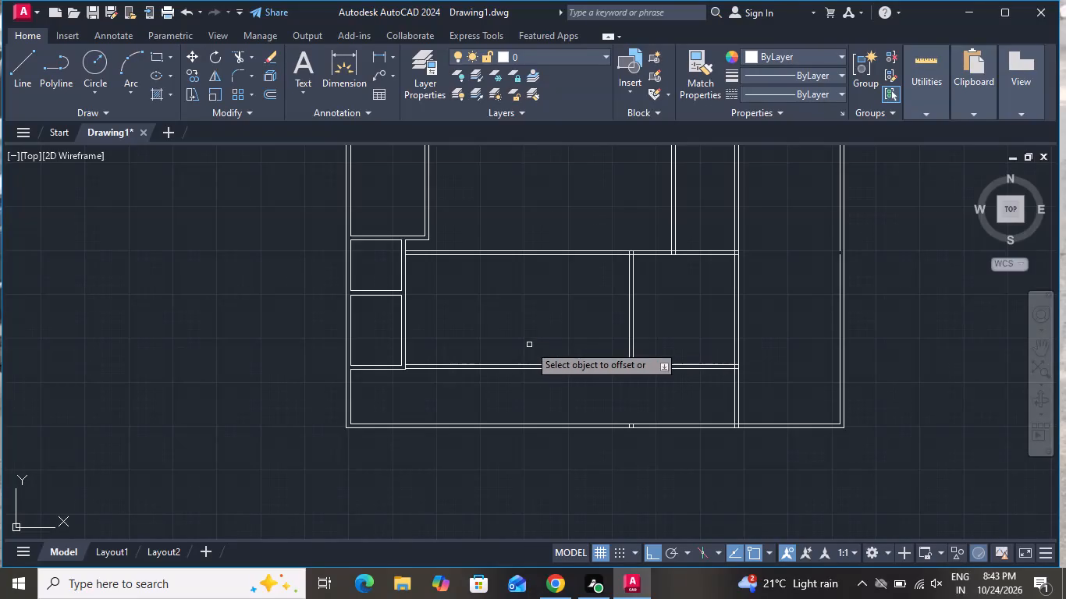
scroll(396, 324, up, 2)
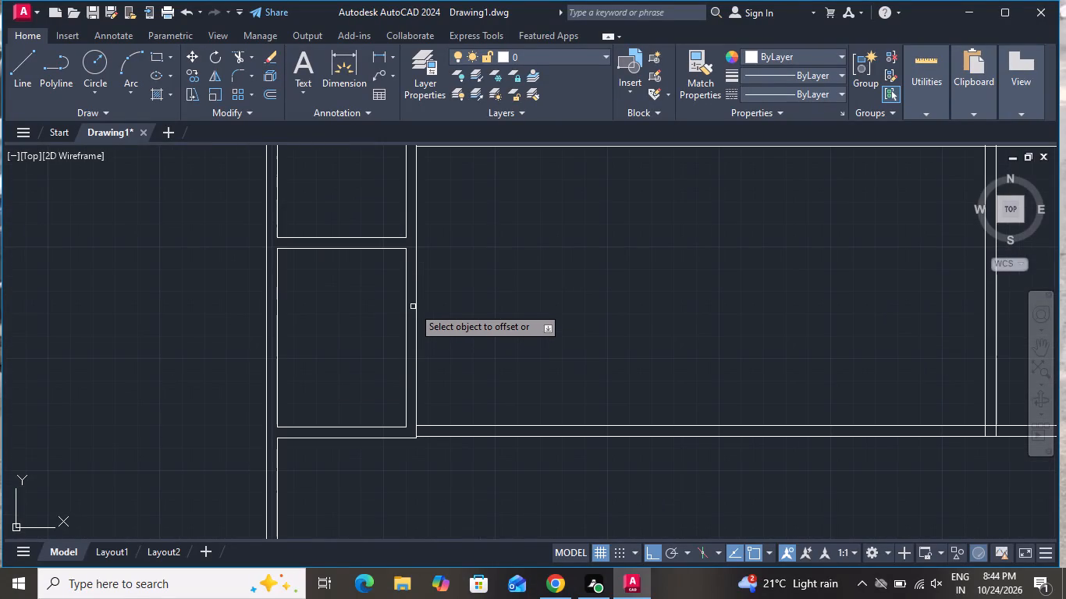
click(416, 299)
click(500, 298)
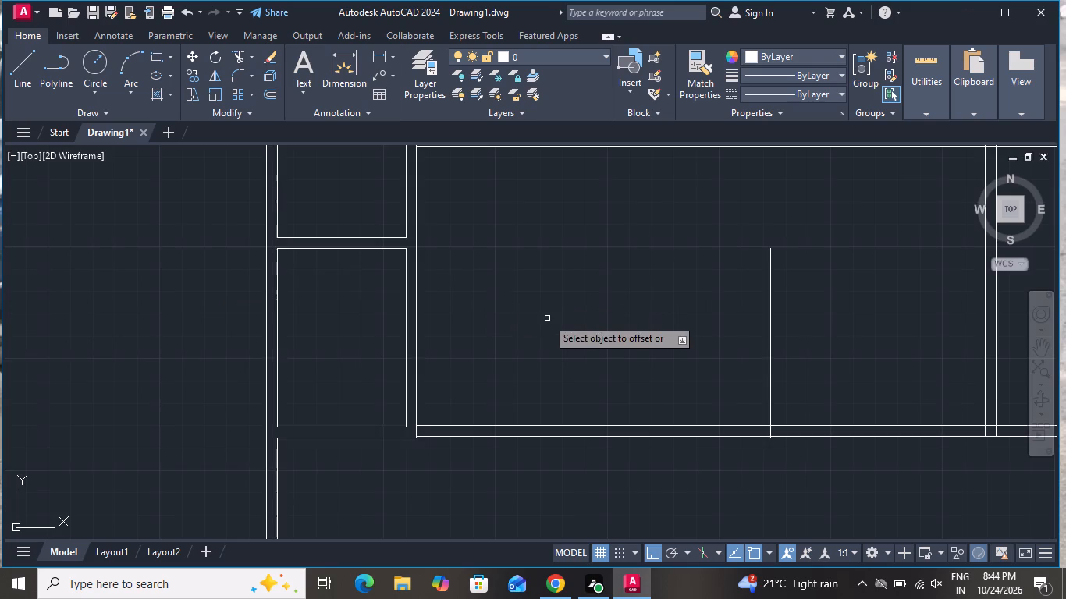
scroll(547, 318, down, 2)
right_click(558, 316)
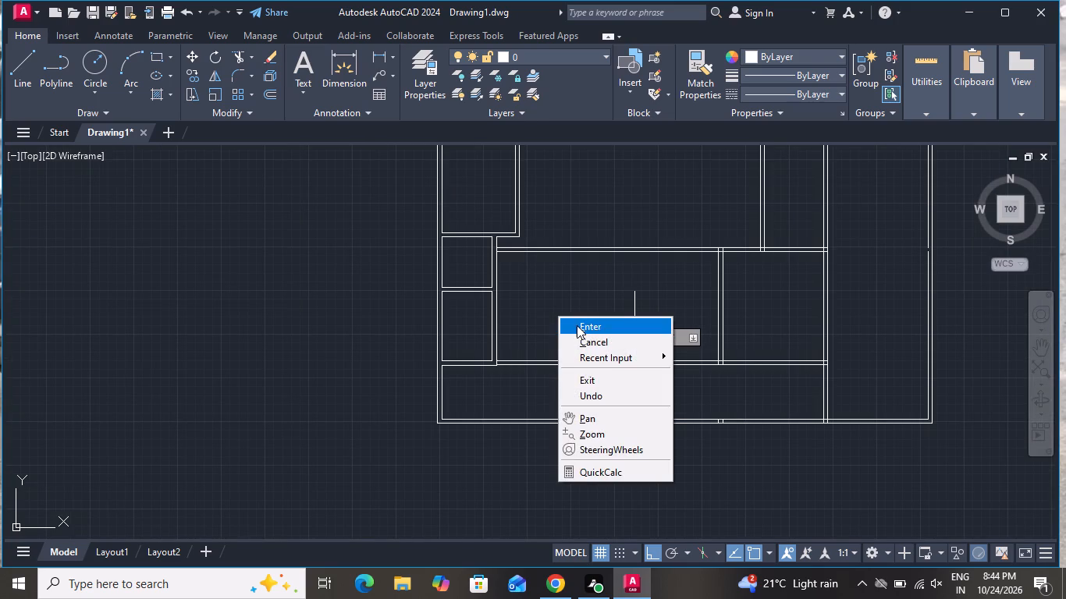
click(577, 335)
Offset the new short vertical line 6" to the right to form a wall, and end Offset.
text(o 6)
key(shift+quotedbl)
key(Return)
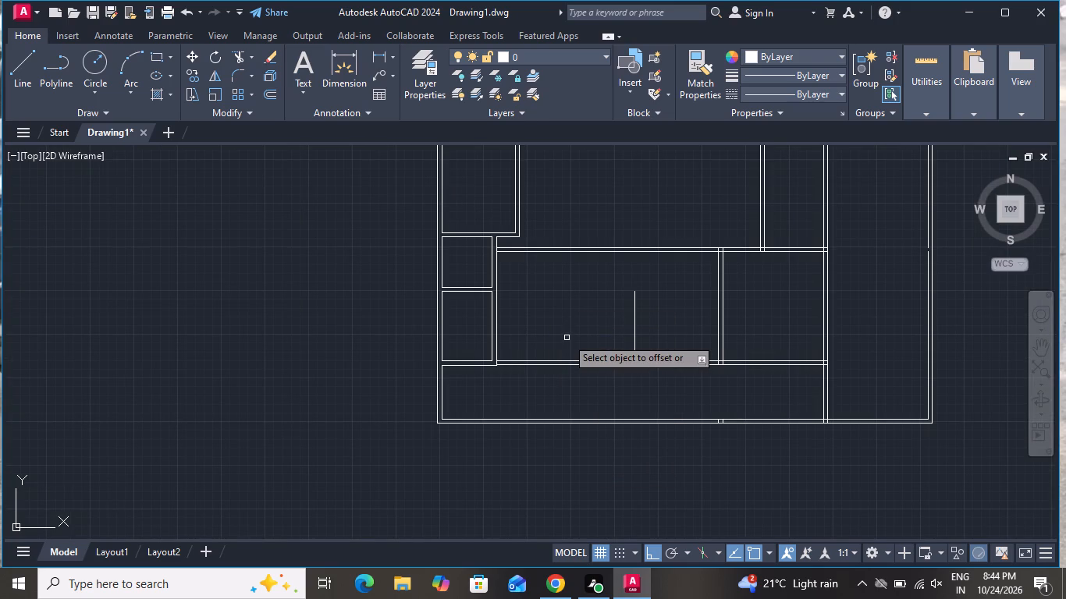
click(636, 323)
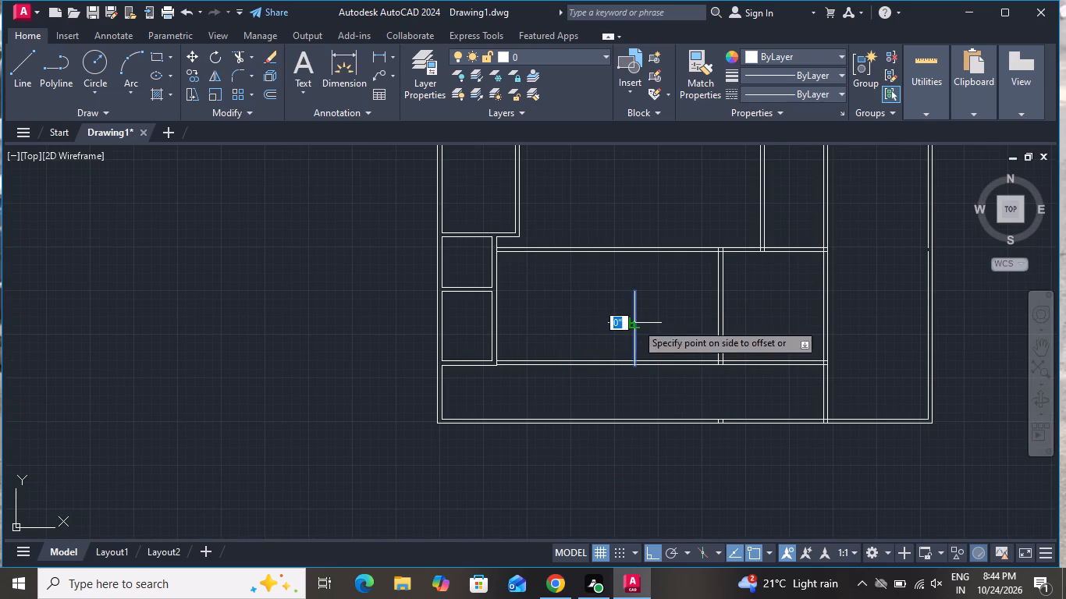
click(677, 324)
right_click(660, 335)
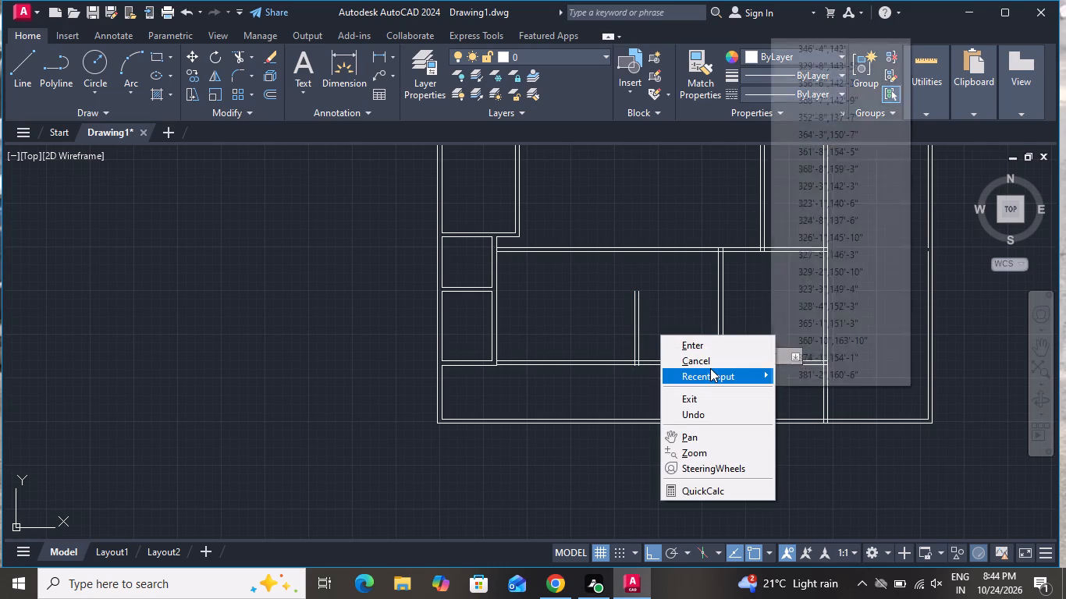
click(710, 366)
Extend both lines of the short vertical wall up to the upper horizontal wall and end Extend.
text(ex)
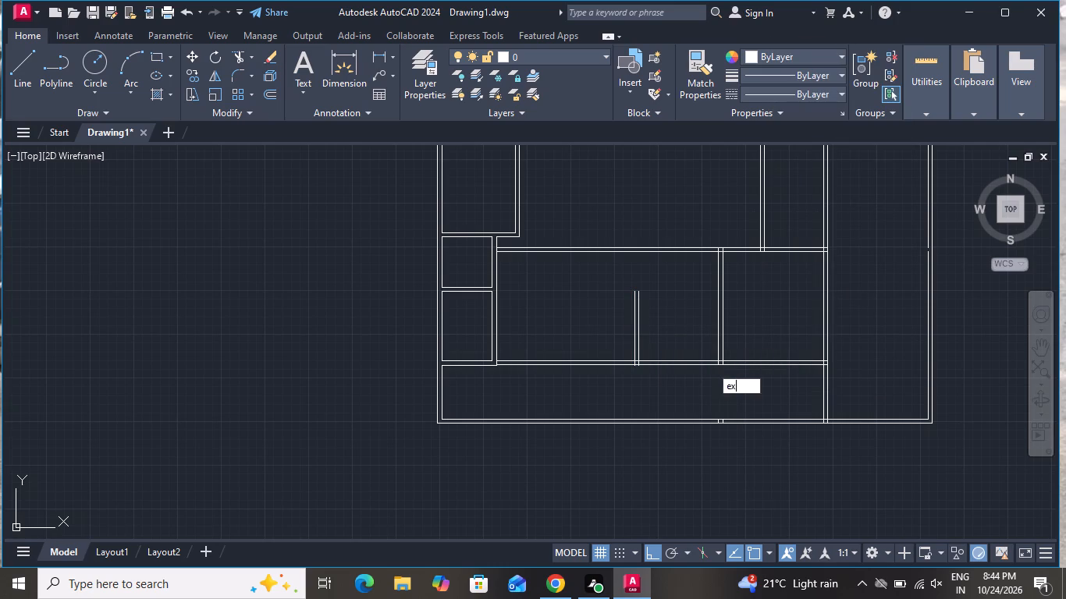
key(space)
key(space)
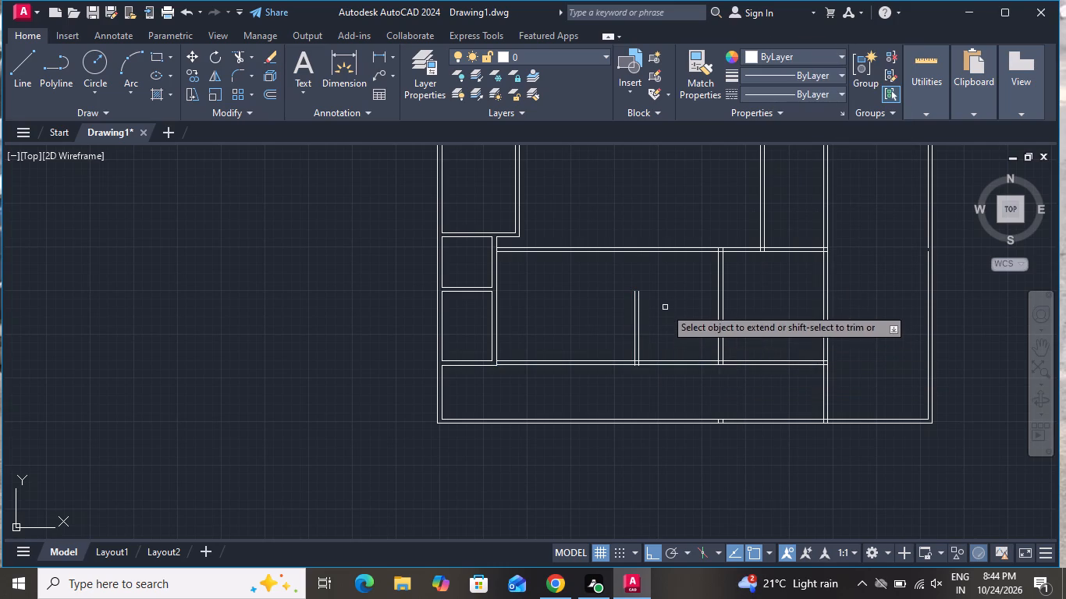
click(665, 307)
click(602, 312)
click(663, 279)
click(618, 284)
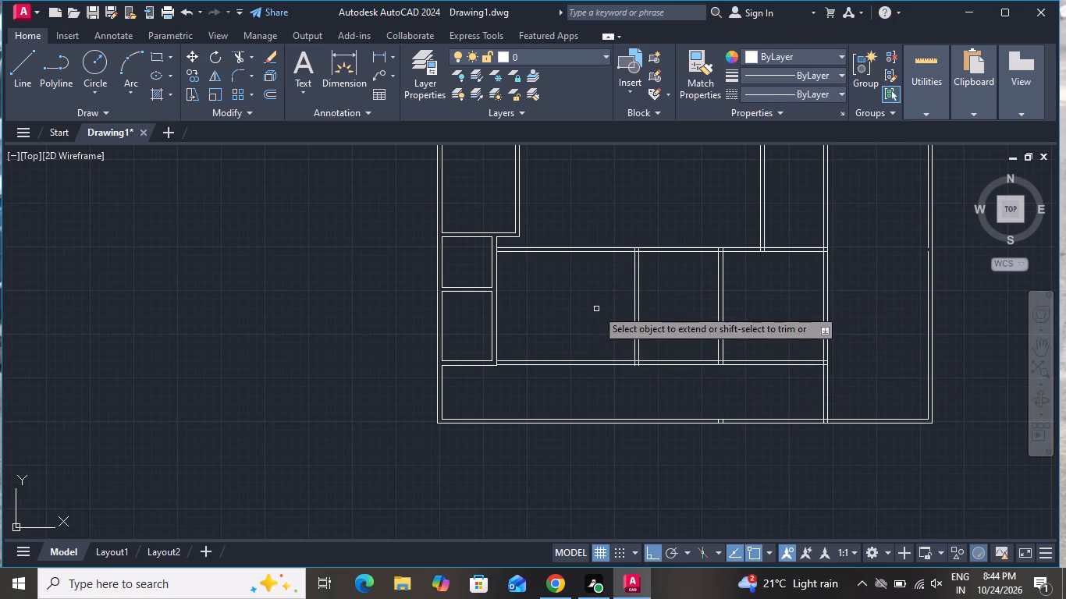
right_click(596, 309)
click(631, 337)
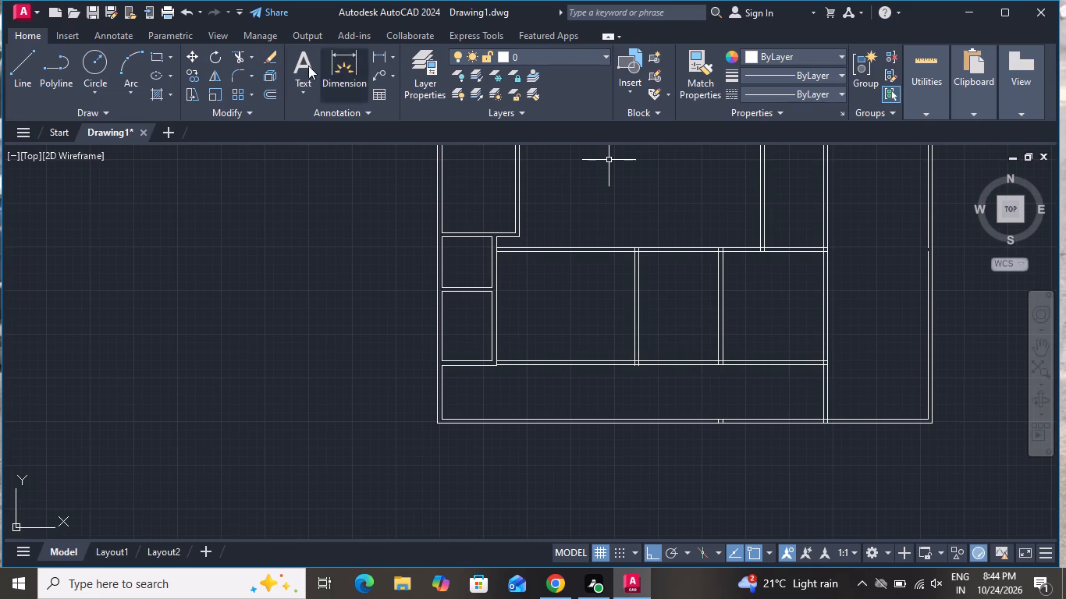
Trim both lines of the upper horizontal wall between the two new vertical walls to open the central passage.
click(233, 57)
scroll(414, 190, down, 1)
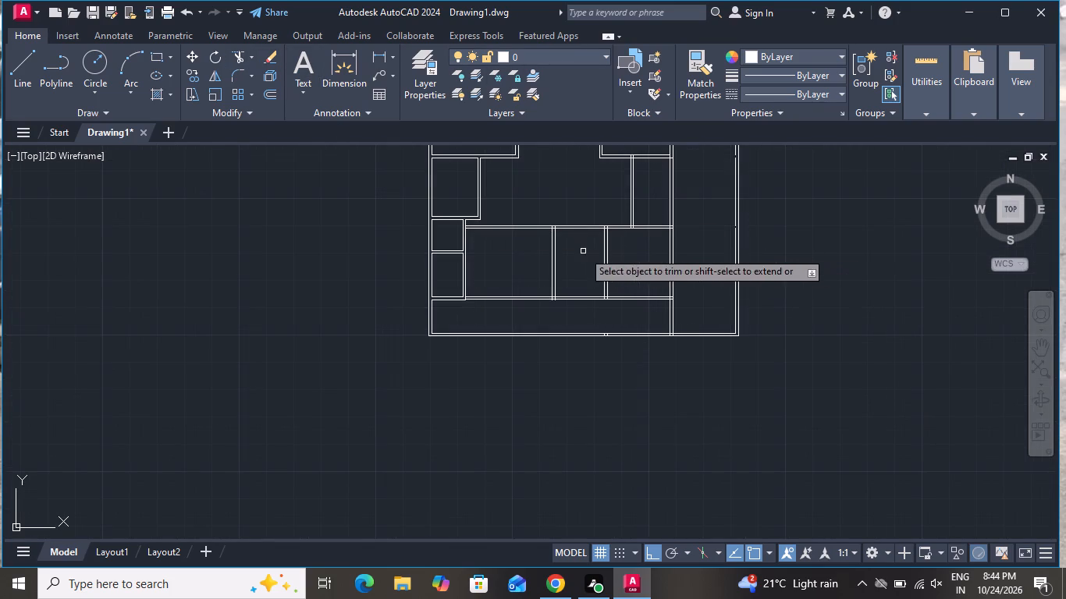
click(584, 250)
click(574, 185)
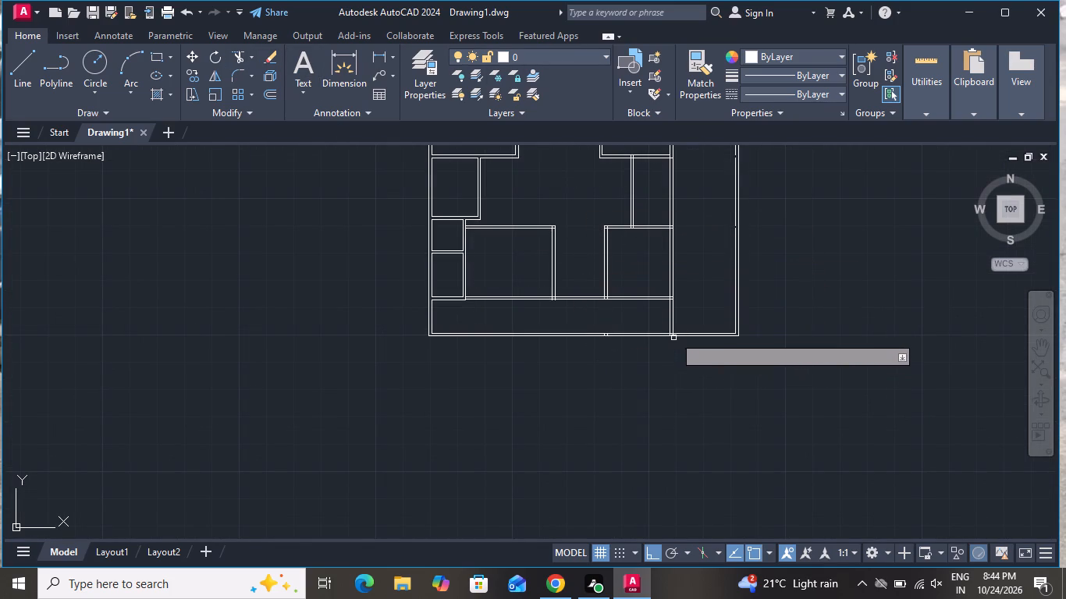
Trim the long right wall below the lower horizontal wall, plus the vertical stubs left inside the bottom outer wall, and end Trim.
scroll(674, 316, up, 2)
click(678, 309)
click(624, 315)
scroll(664, 369, up, 3)
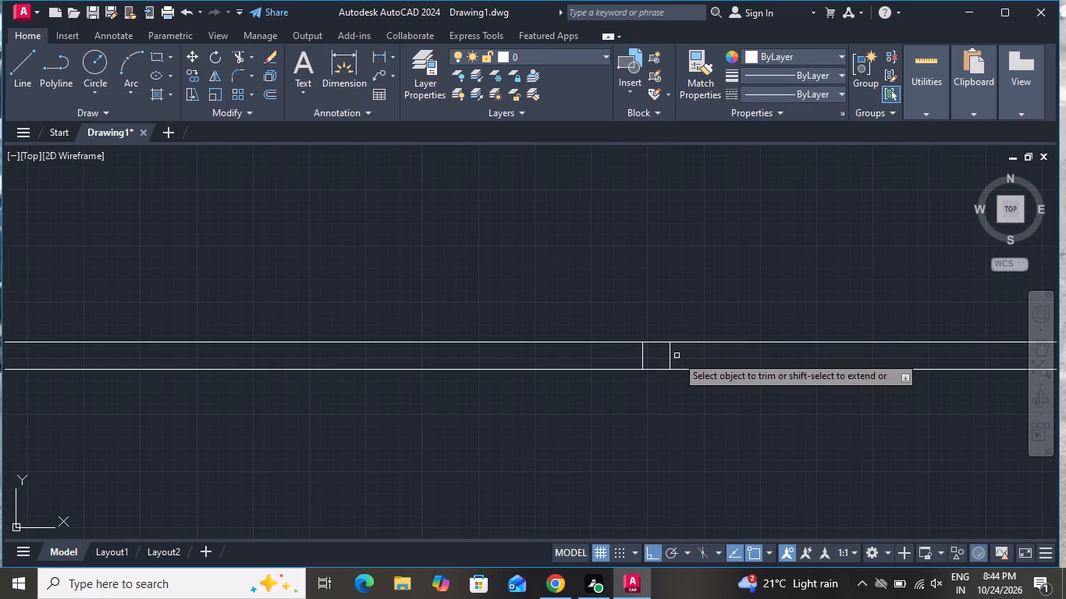
click(680, 353)
scroll(295, 365, down, 2)
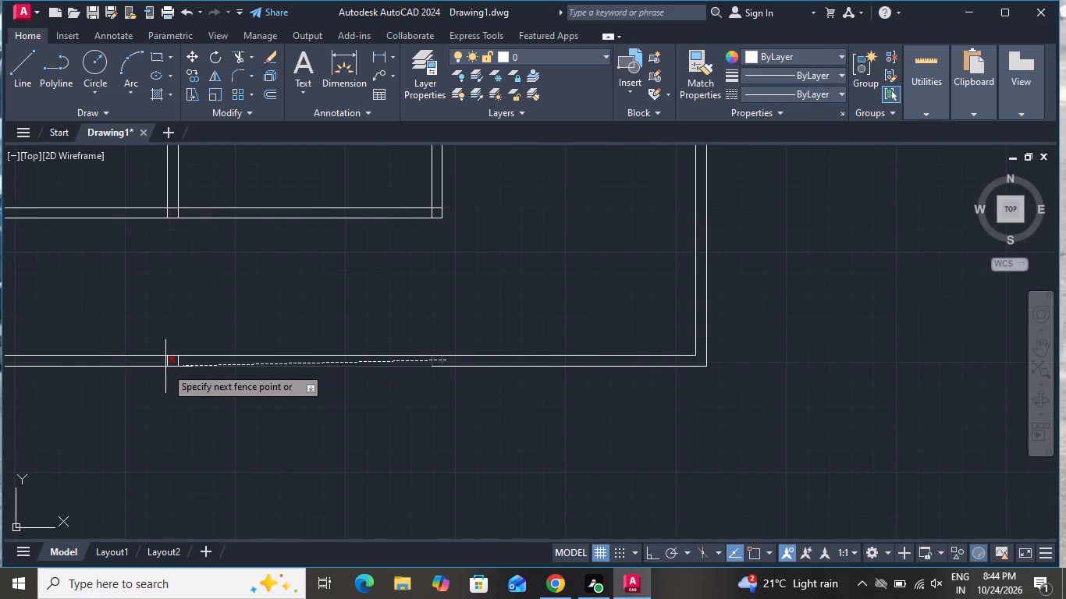
click(151, 361)
scroll(259, 348, down, 2)
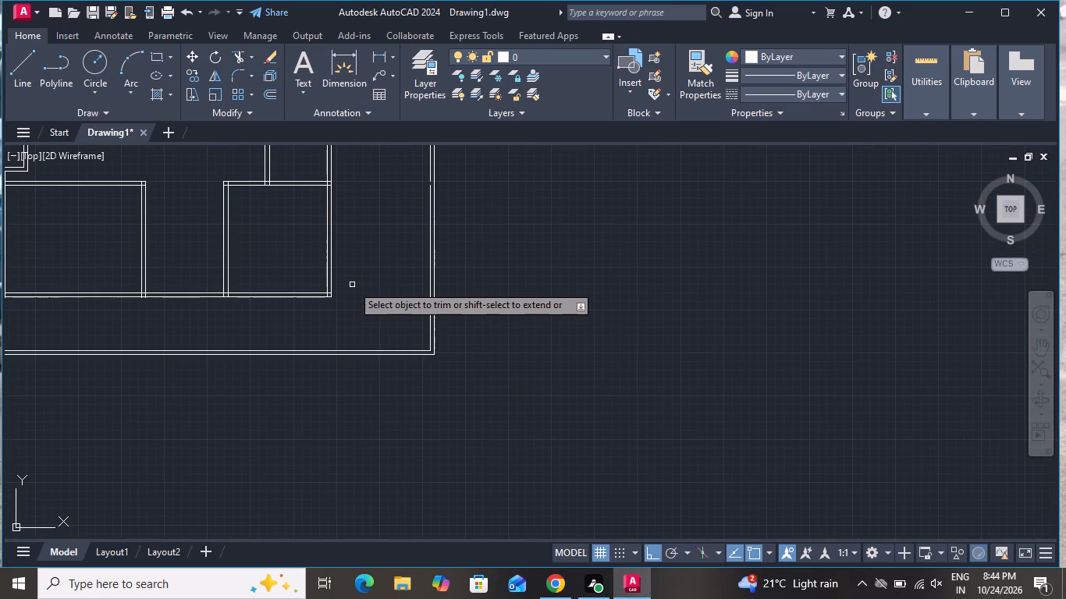
right_click(357, 279)
click(394, 310)
Extend the right outer wall's inner line across its gap and end Extend.
scroll(427, 384, down, 3)
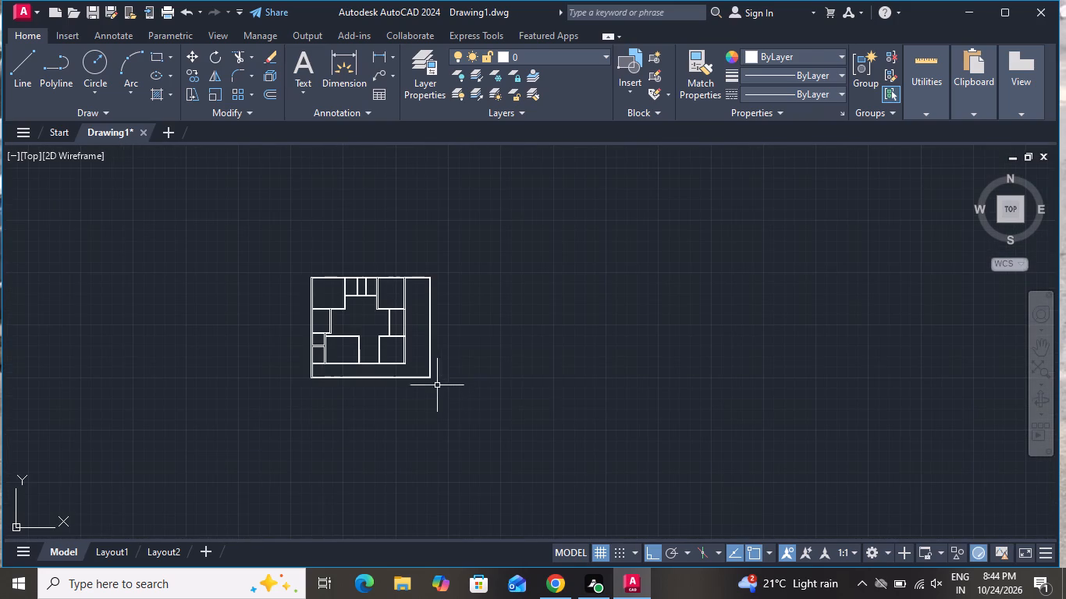
text(ex)
key(space)
key(space)
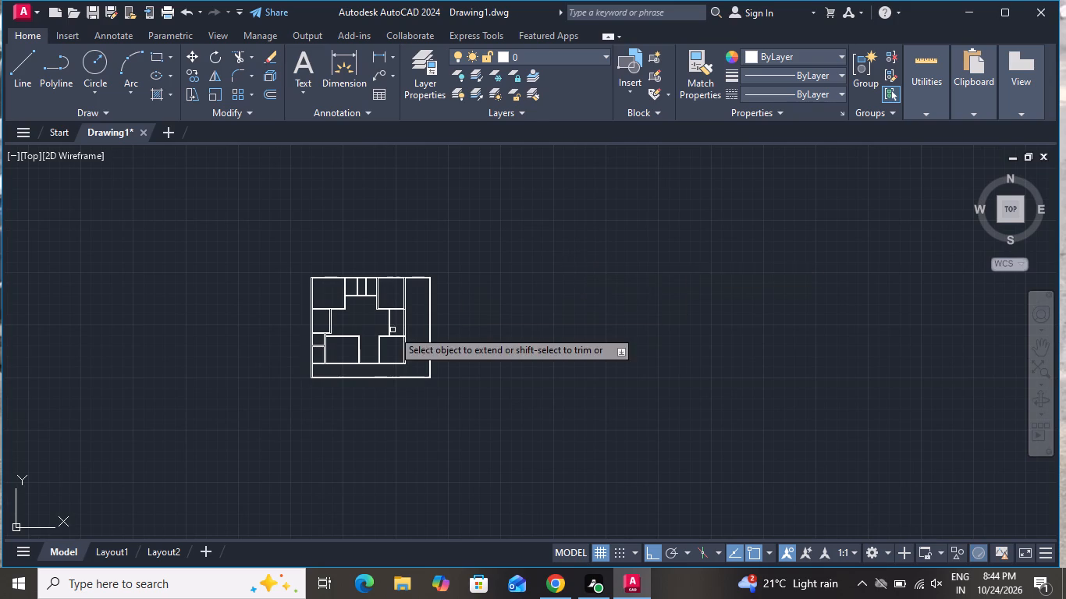
scroll(393, 330, up, 2)
scroll(479, 275, up, 3)
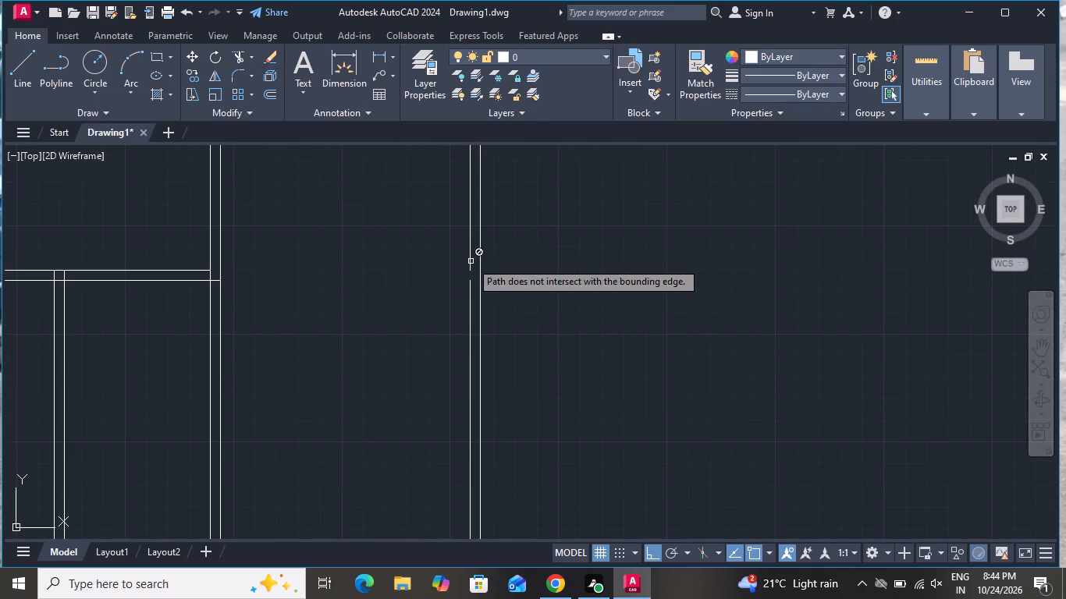
scroll(469, 261, down, 4)
click(469, 261)
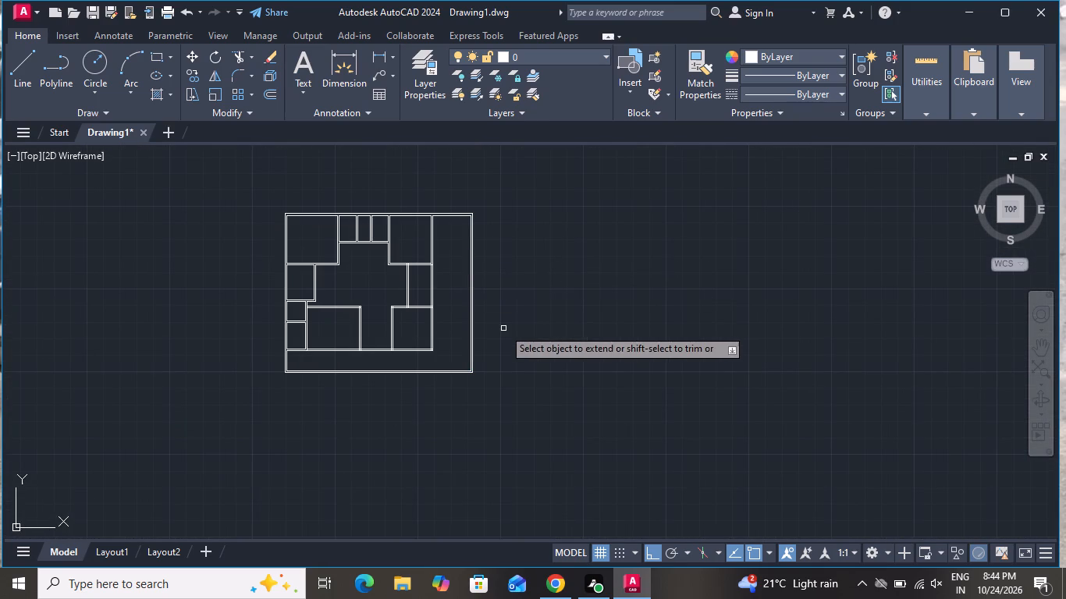
right_click(503, 328)
click(525, 353)
Trim the overlapping lines where the lower right room's left wall meets the lower horizontal wall.
scroll(370, 334, up, 1)
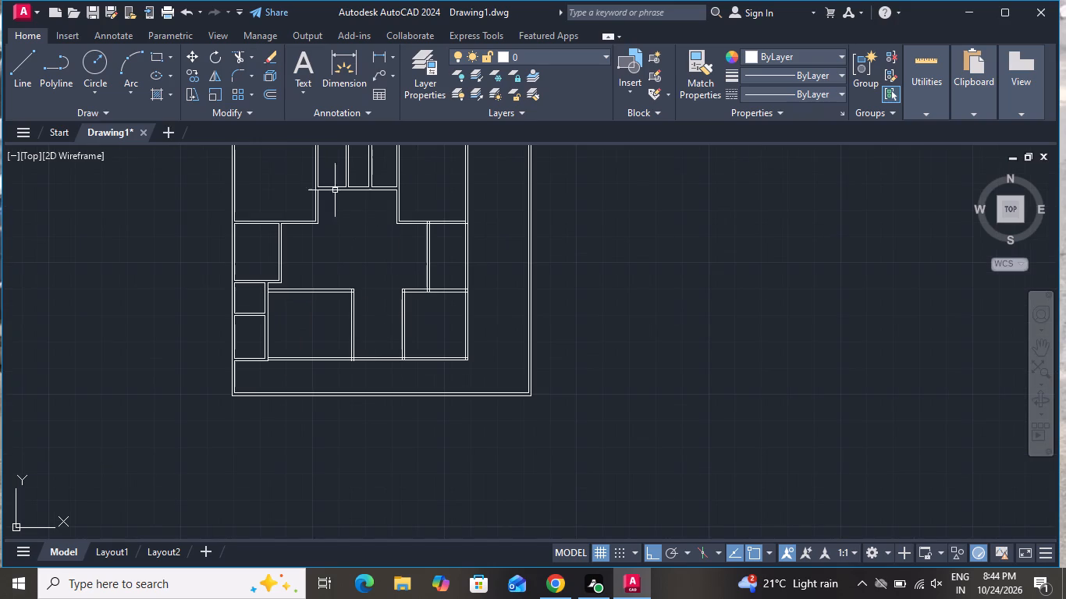
click(239, 55)
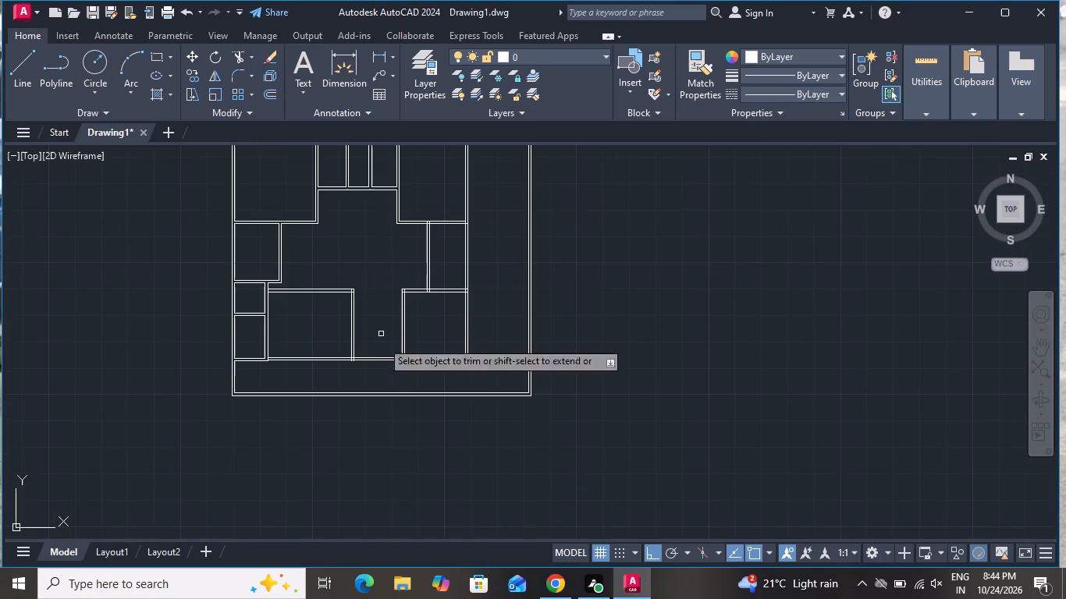
scroll(401, 376, up, 4)
scroll(412, 329, down, 2)
scroll(418, 292, up, 2)
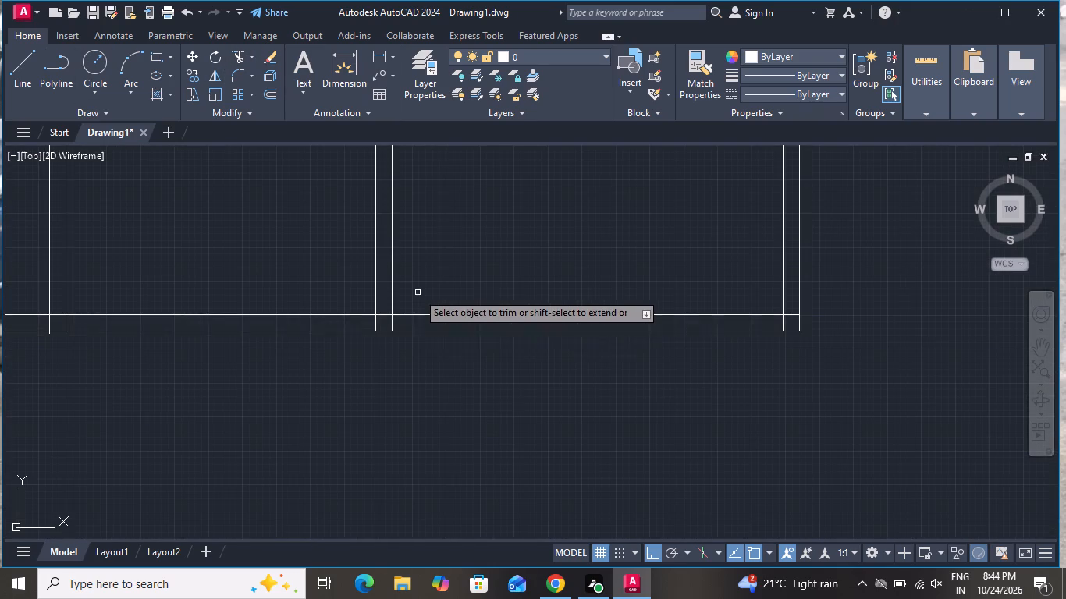
scroll(393, 327, up, 2)
click(401, 321)
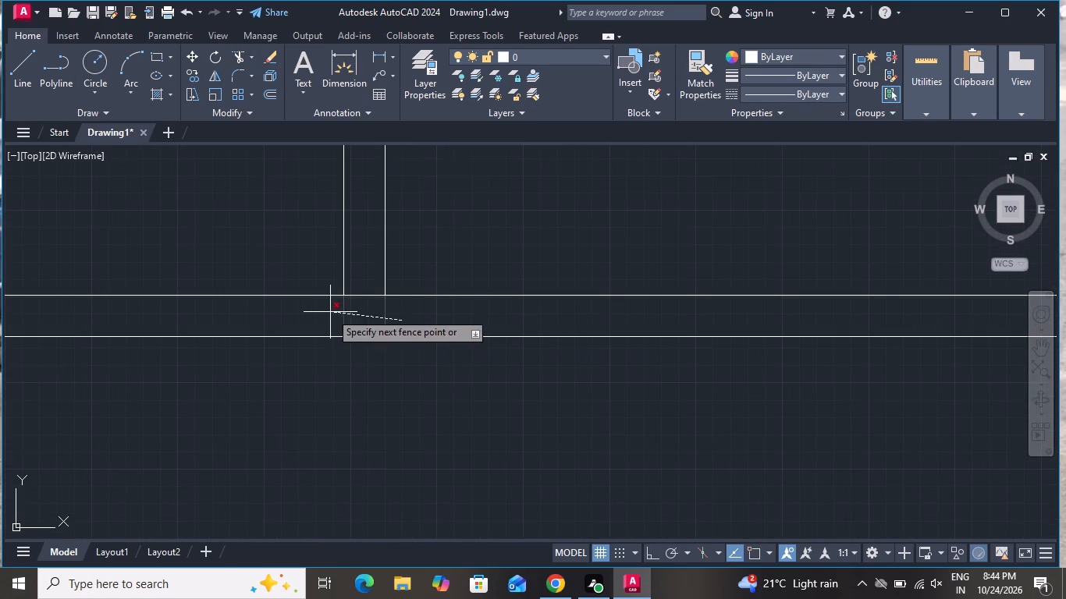
click(327, 312)
click(357, 303)
click(361, 279)
scroll(374, 344, down, 3)
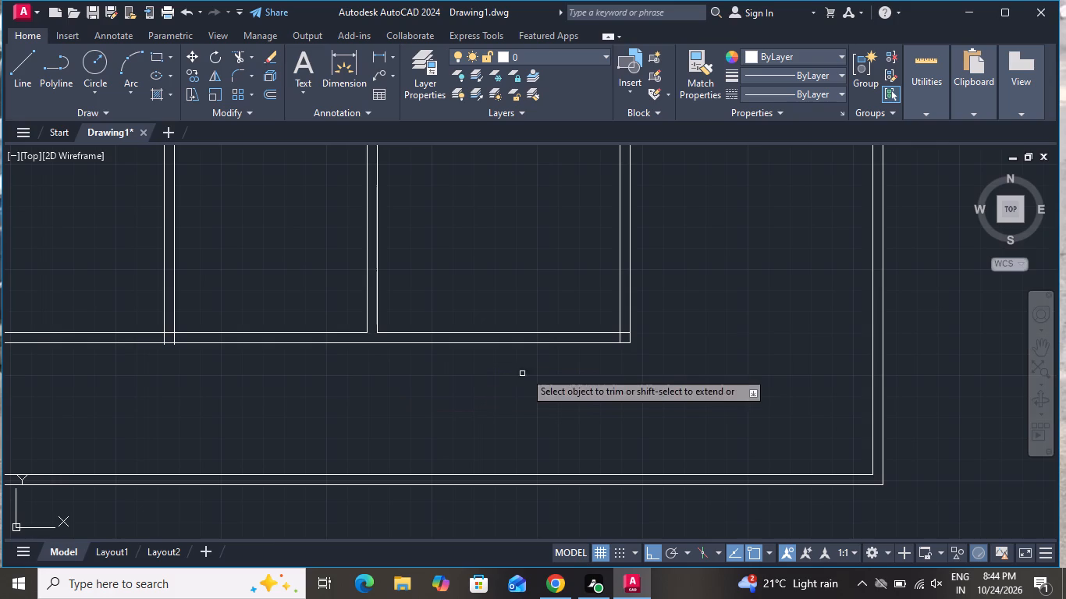
Trim the overlapping lines at the lower right room's bottom-right corner, where the long right wall meets the lower horizontal wall.
scroll(620, 337, up, 4)
click(626, 335)
click(634, 282)
click(630, 310)
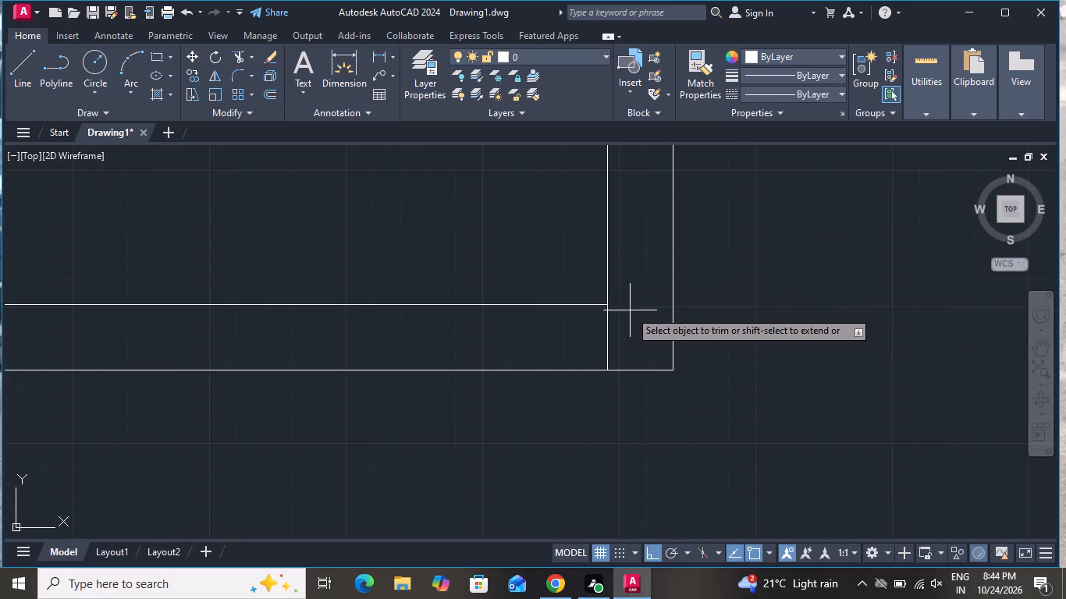
click(590, 339)
scroll(634, 358, down, 4)
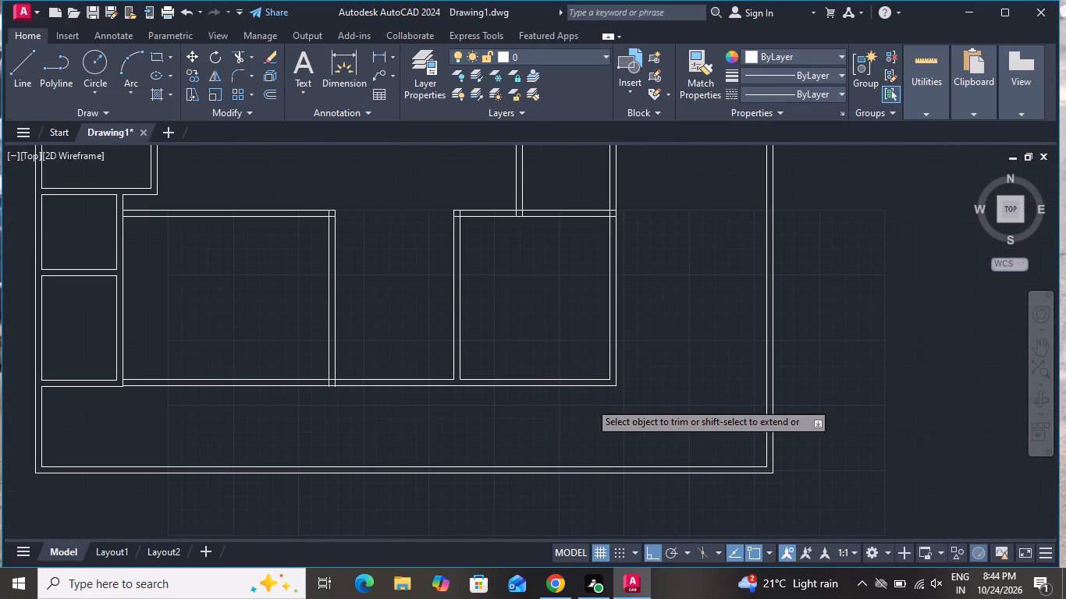
Trim the overlapping lines and stubs where the lower left room's right wall meets the lower horizontal wall.
scroll(589, 402, down, 1)
scroll(300, 357, up, 2)
scroll(360, 431, up, 2)
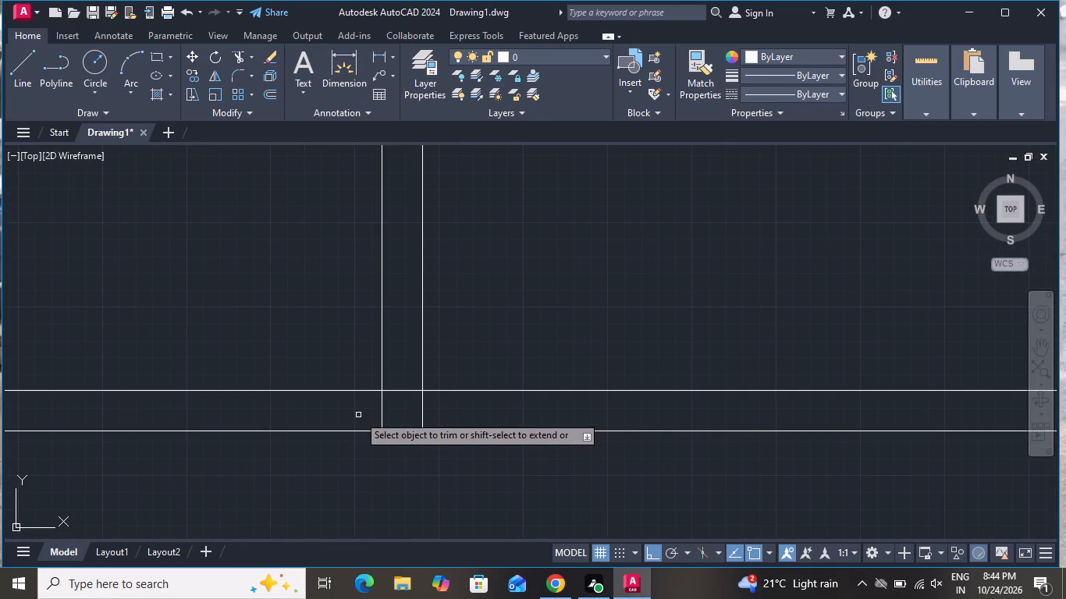
click(358, 415)
click(425, 411)
scroll(421, 441, up, 3)
click(437, 414)
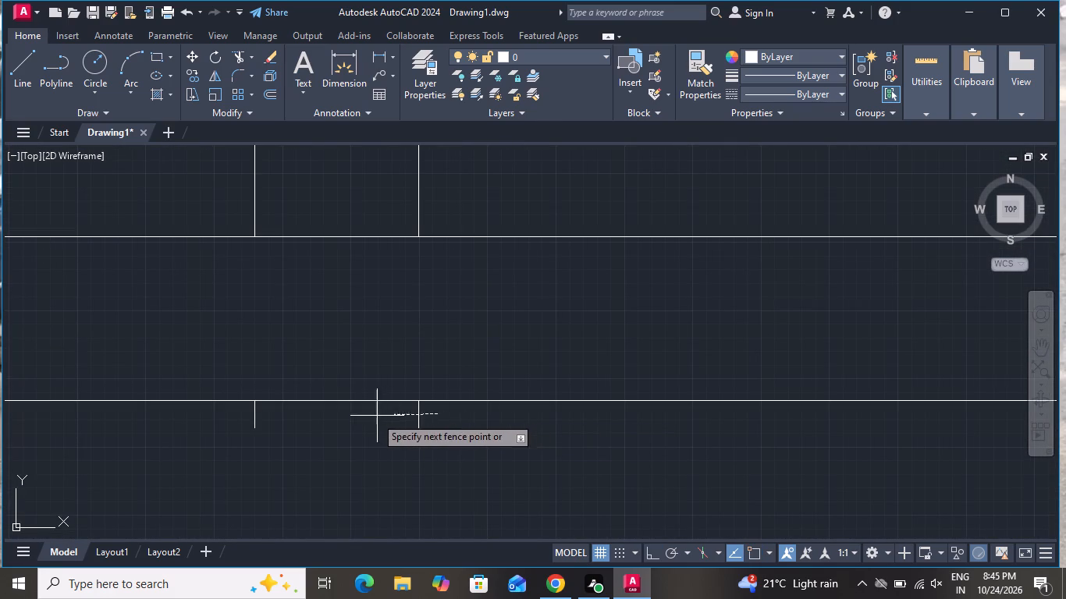
click(239, 414)
click(334, 288)
click(335, 207)
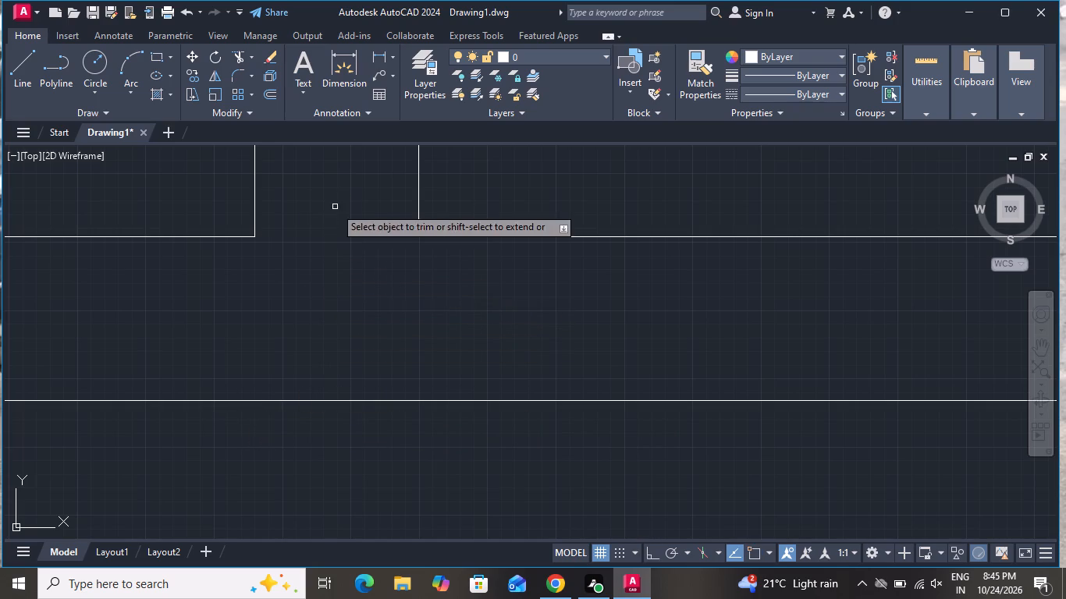
Trim the short line closing the left end of the lower horizontal wall at the small left rooms' wall.
scroll(475, 372, down, 7)
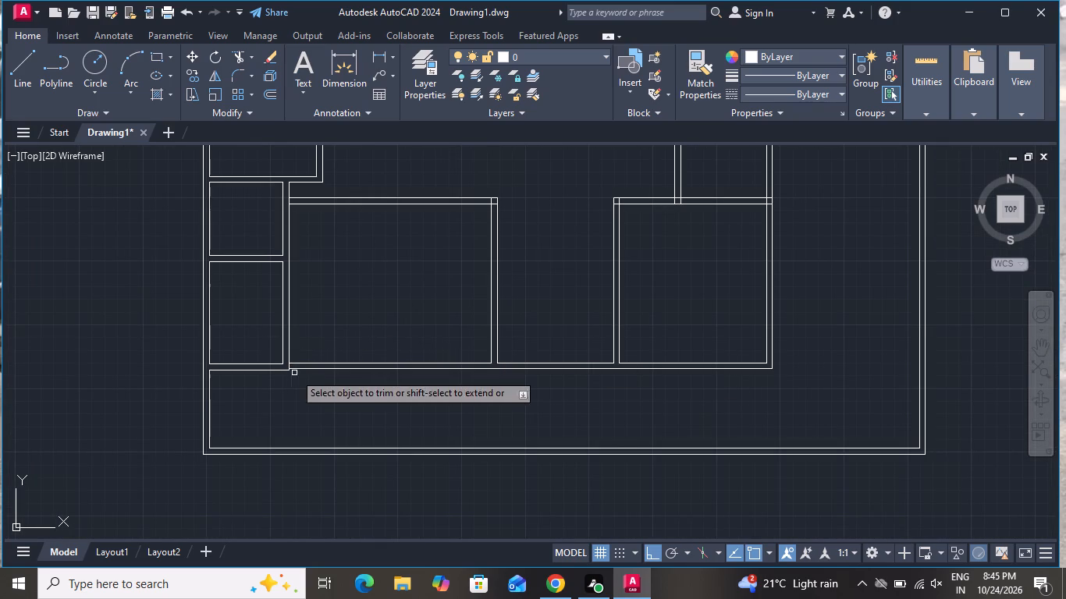
scroll(289, 363, up, 3)
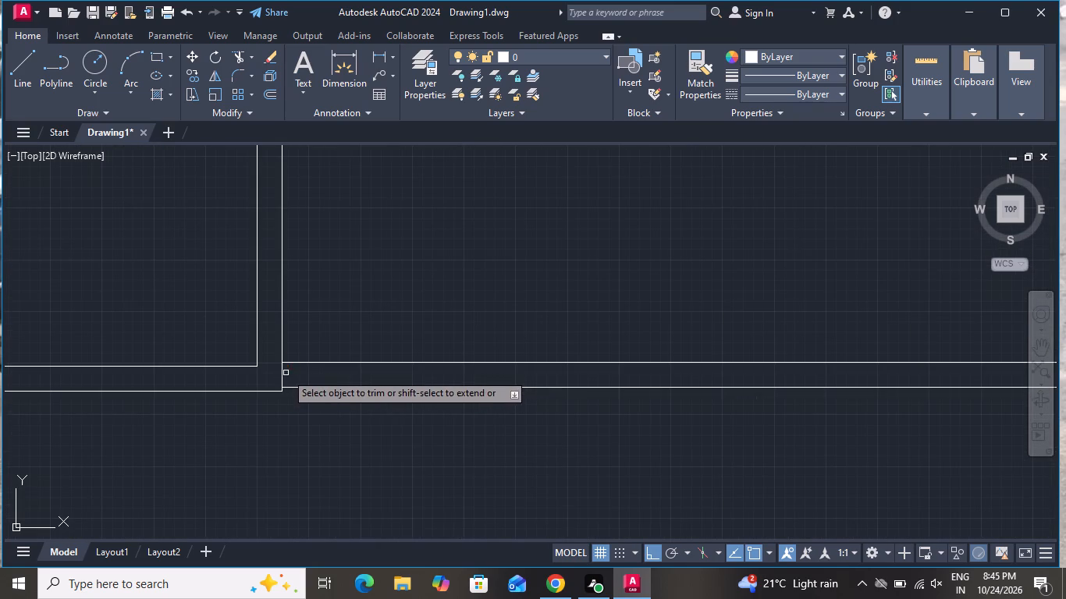
click(286, 373)
click(281, 377)
Trim the overlapping lines inside the lower left room's upper right wall corner.
scroll(333, 441, down, 3)
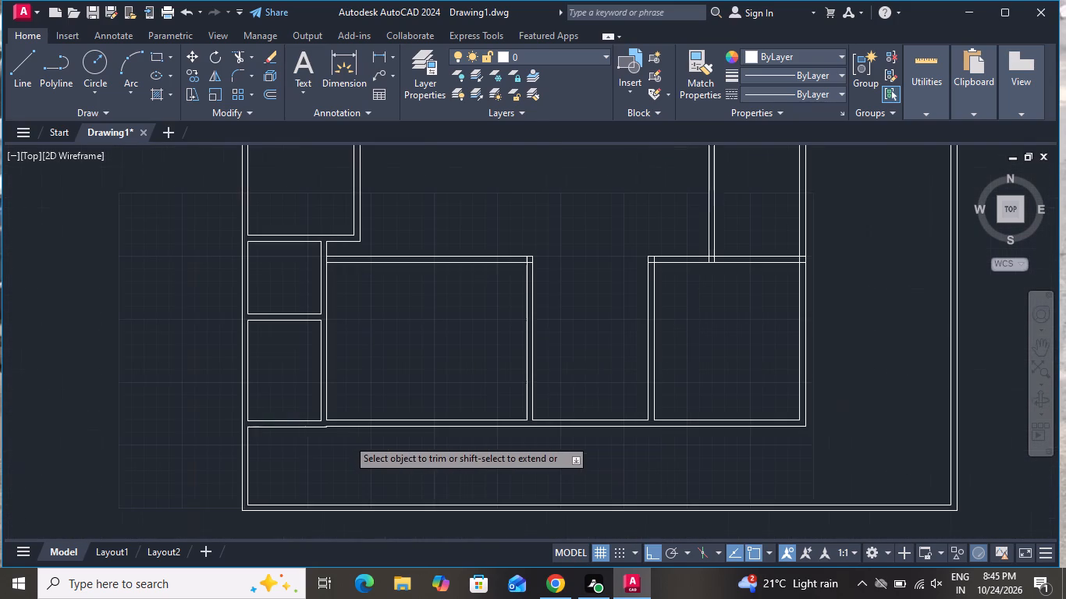
scroll(521, 247, up, 2)
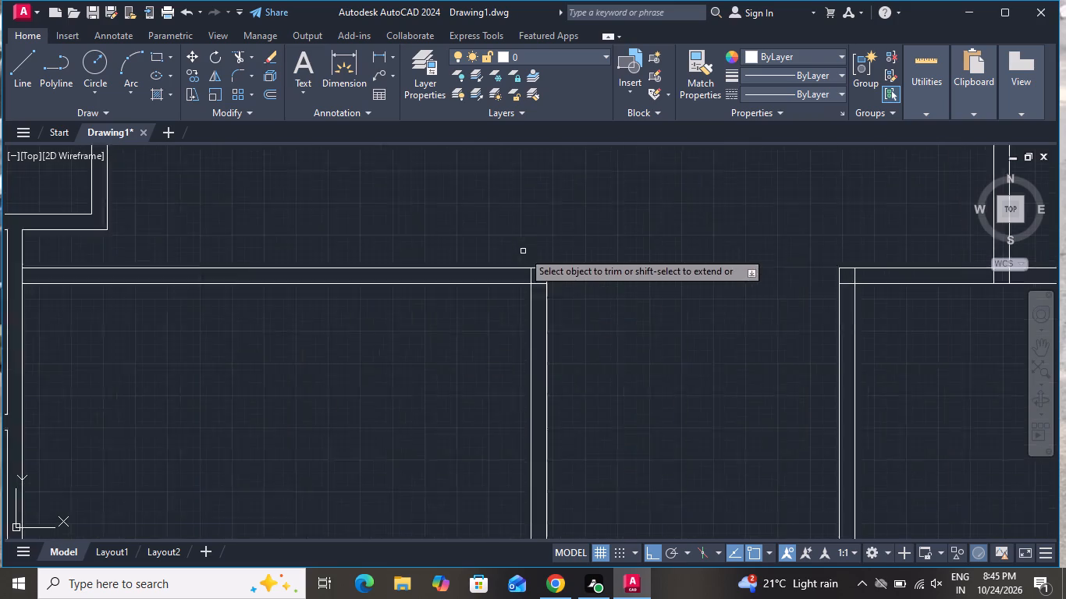
scroll(523, 252, up, 2)
click(518, 304)
click(544, 306)
click(562, 314)
click(563, 352)
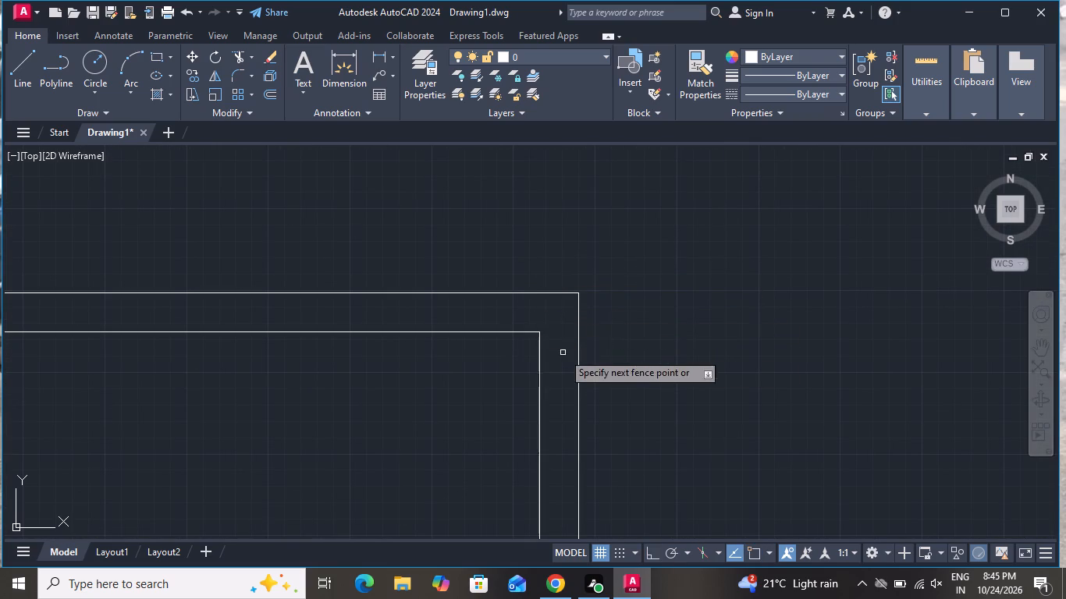
Trim the line crossing the left end of the lower left room's top wall.
scroll(569, 353, down, 4)
scroll(354, 349, up, 3)
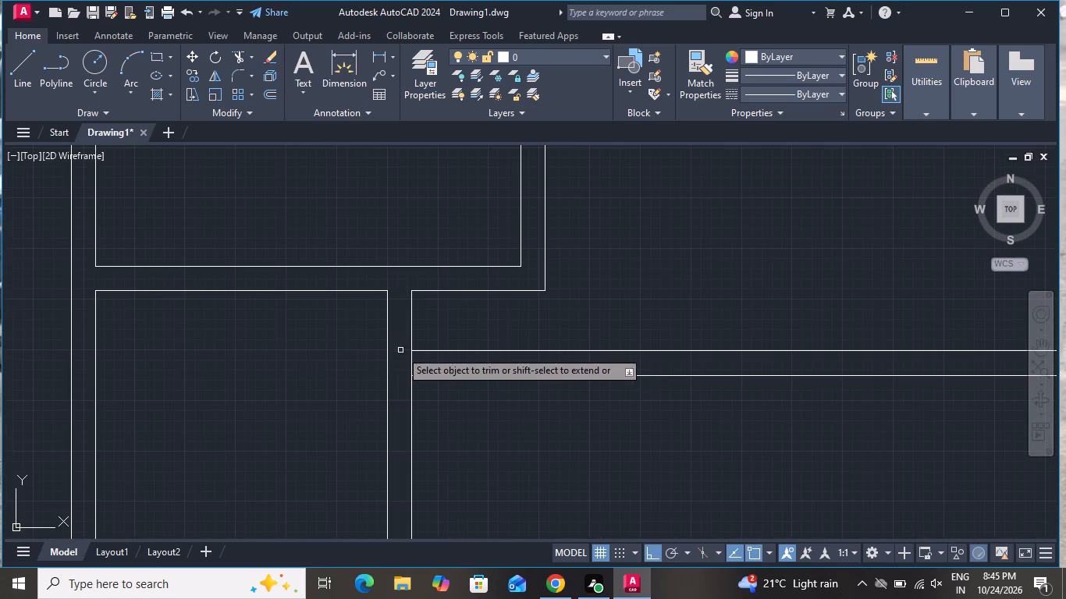
click(426, 362)
click(407, 368)
Trim the overlapping lines inside the lower right room's upper left wall corner.
scroll(425, 390, down, 1)
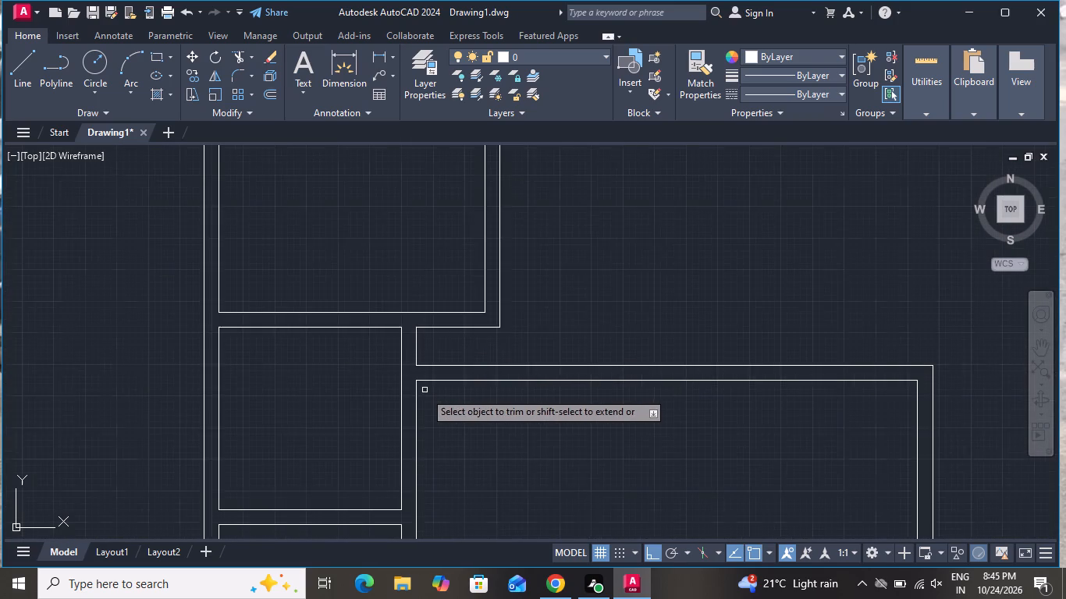
scroll(425, 390, down, 4)
scroll(567, 377, up, 3)
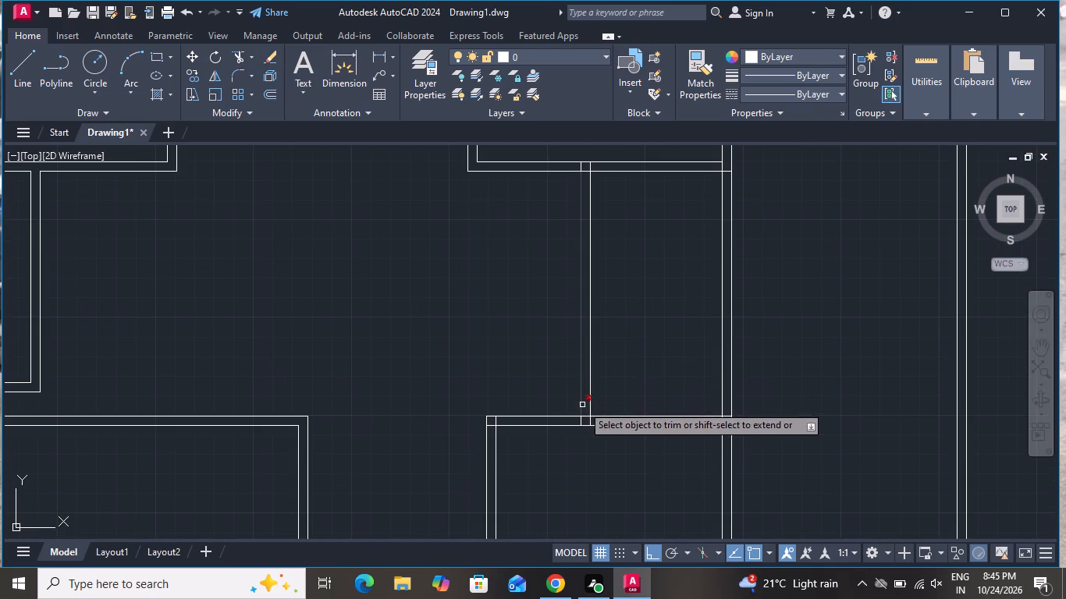
scroll(487, 437, up, 4)
click(494, 402)
click(496, 360)
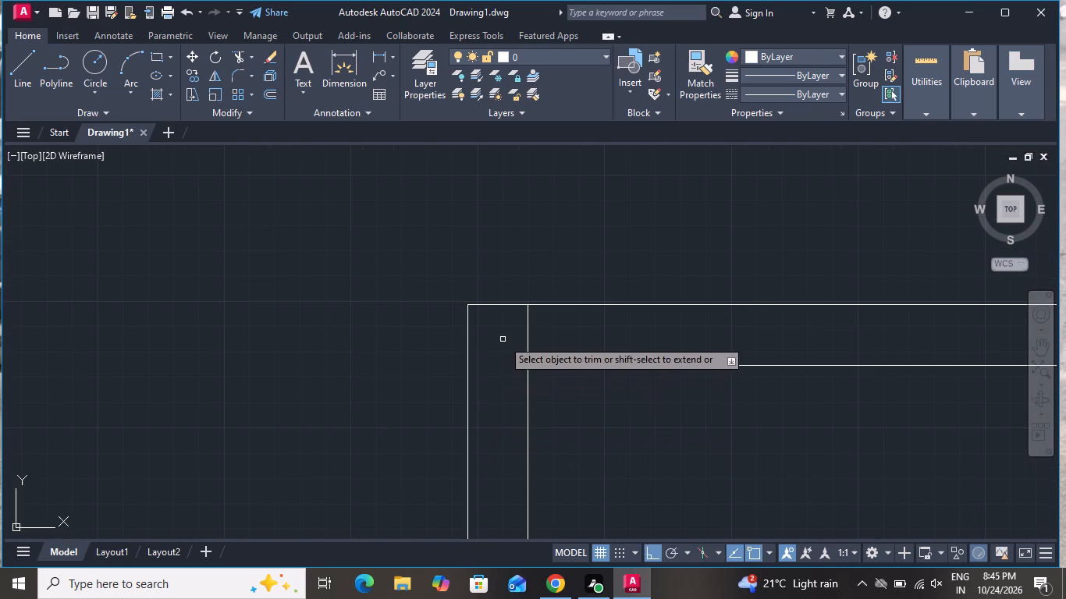
click(503, 338)
click(536, 328)
Trim the overlapping lines where the lower right room's top wall meets the long right wall.
scroll(514, 349, down, 4)
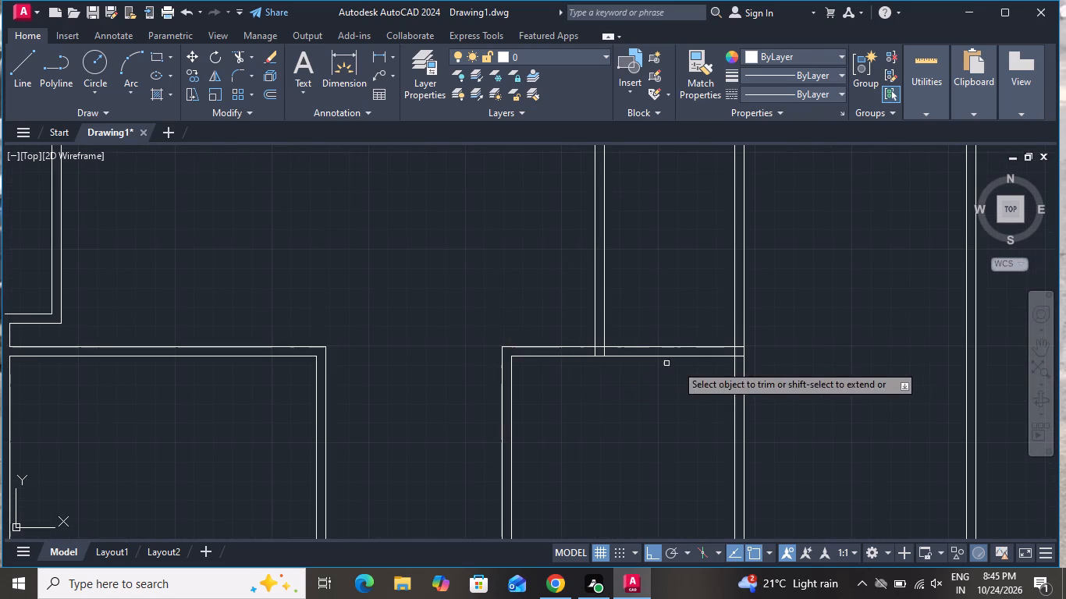
scroll(748, 351, up, 4)
click(673, 392)
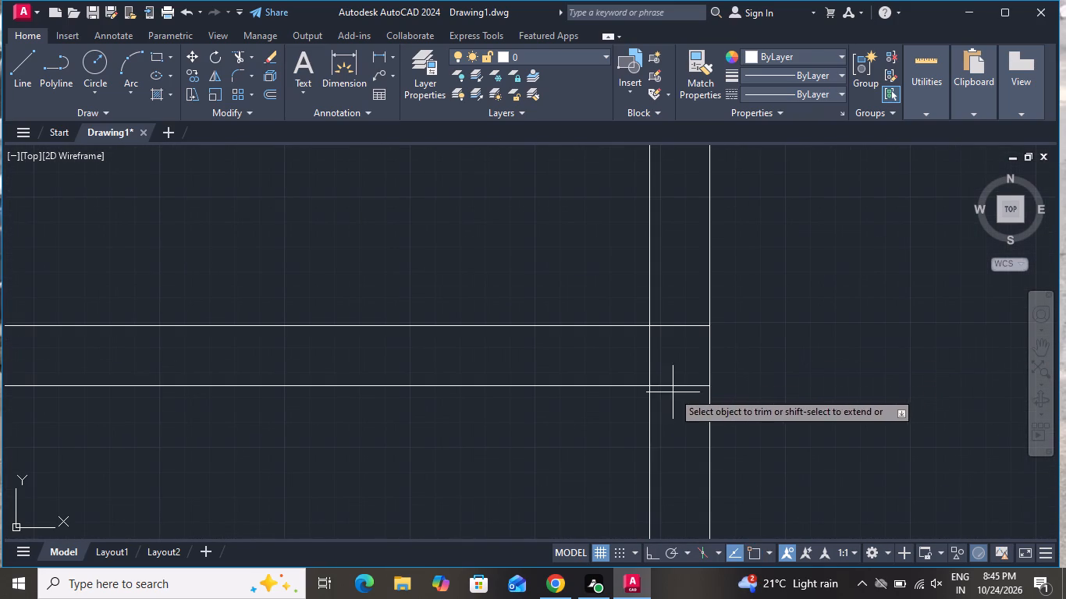
click(673, 316)
click(669, 345)
click(617, 359)
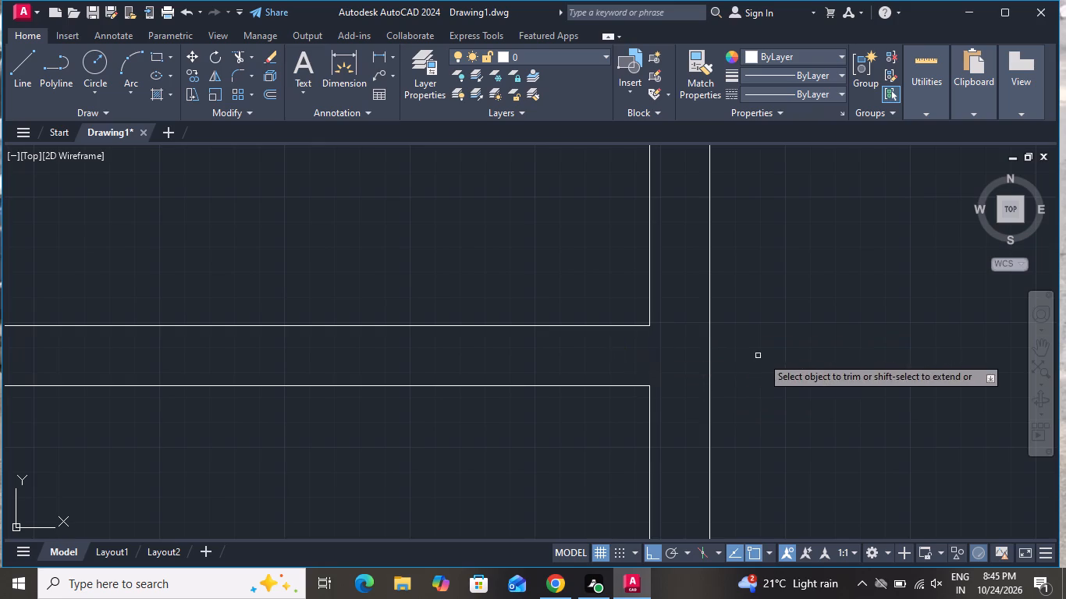
Trim the overlapping lines where the vertical partition above the lower right room meets that room's top wall.
scroll(763, 358, down, 3)
scroll(490, 360, up, 3)
click(499, 352)
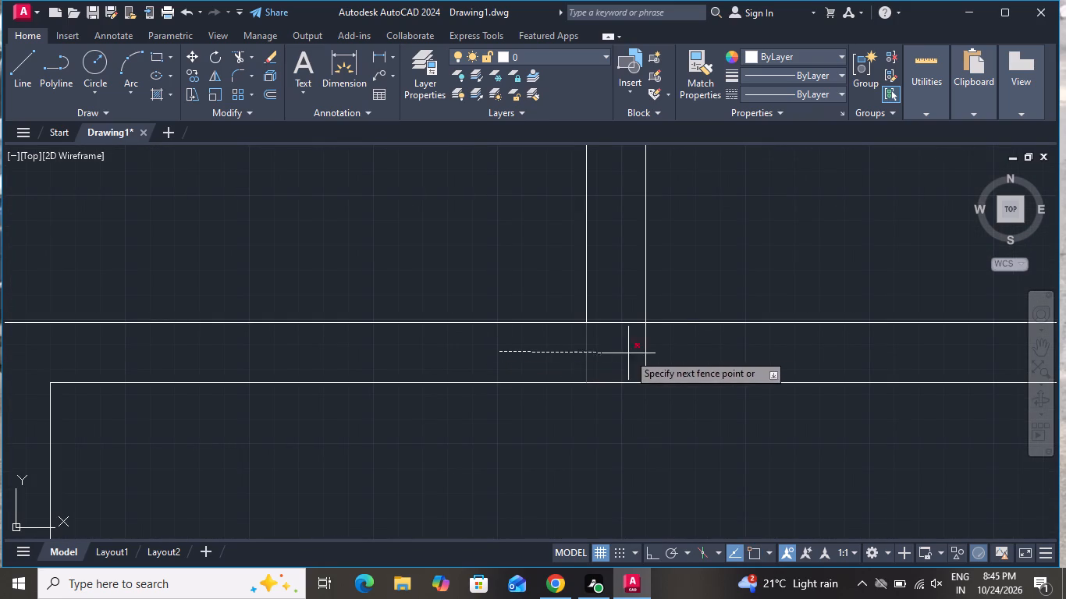
click(685, 345)
click(631, 346)
click(619, 289)
scroll(627, 361, down, 2)
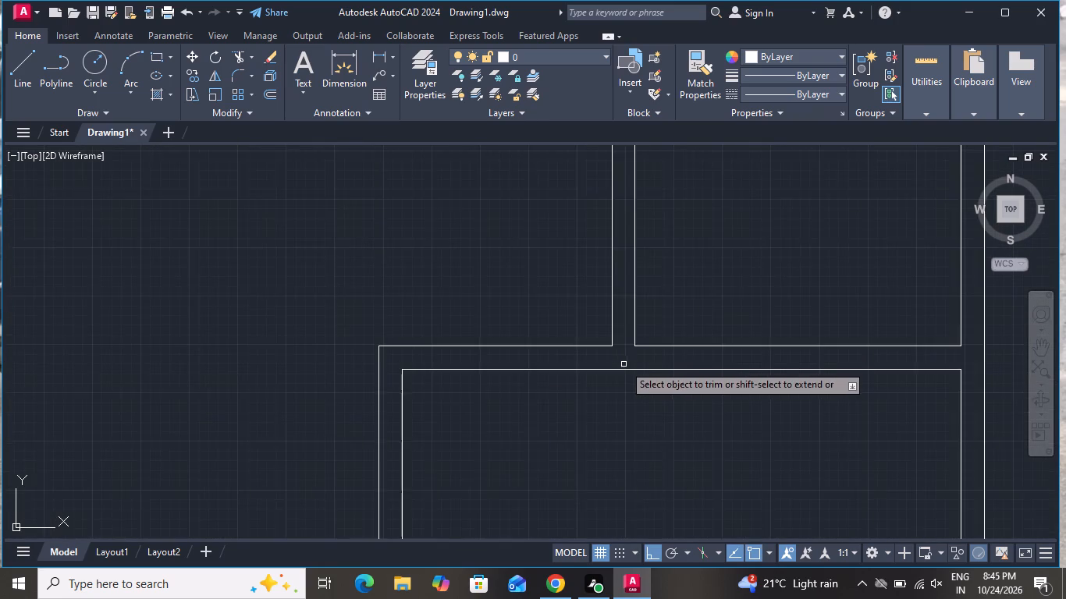
Trim the overlaps where the upper right room's bottom wall meets the long right wall and the vertical partition below.
scroll(617, 369, down, 4)
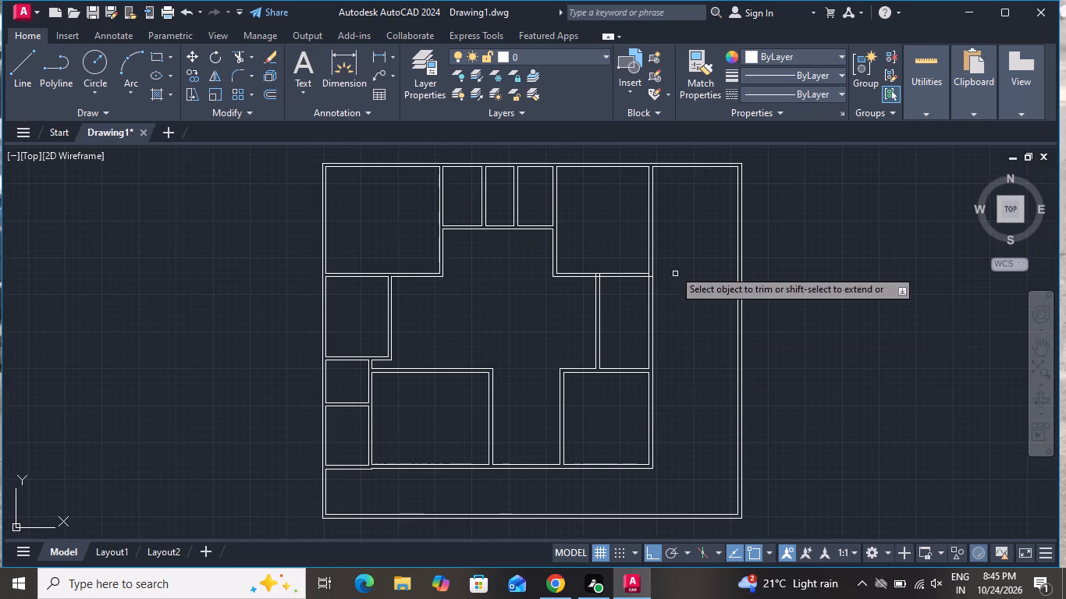
scroll(645, 270, up, 3)
click(664, 298)
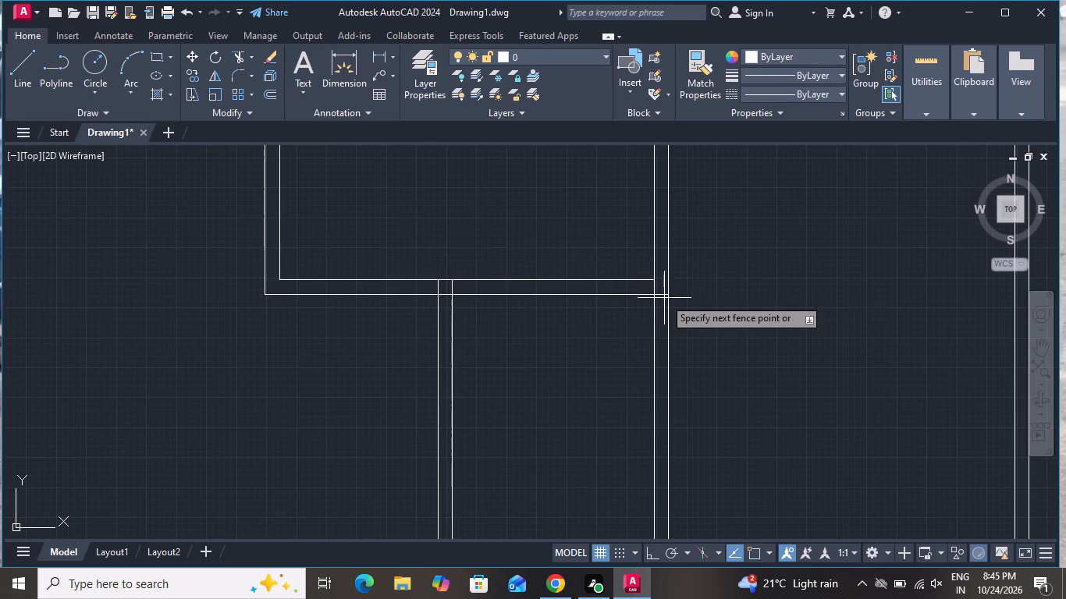
click(664, 292)
click(664, 292)
click(648, 289)
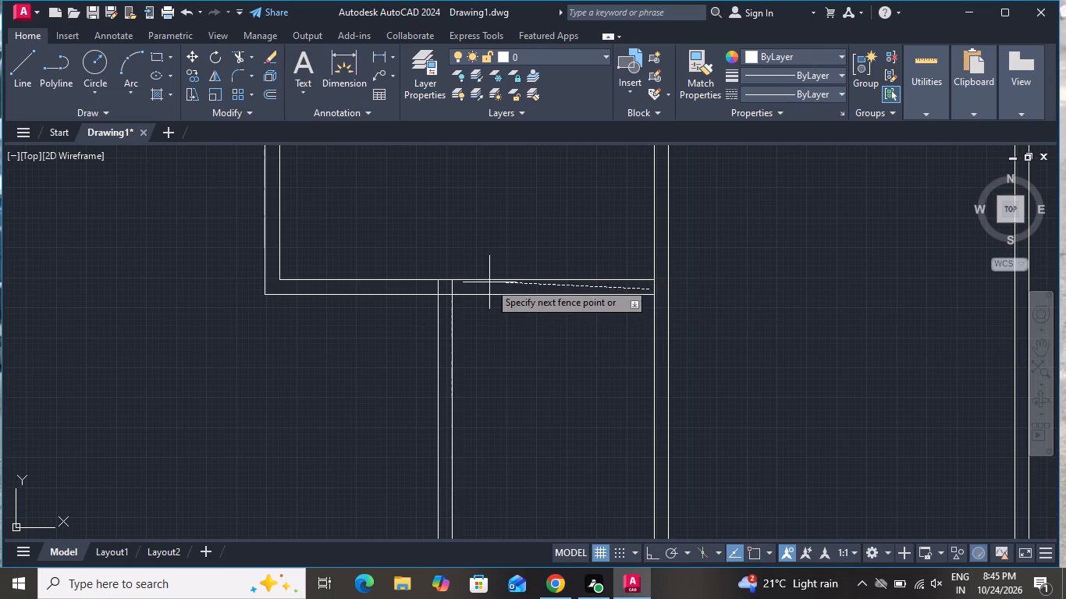
click(423, 283)
click(445, 289)
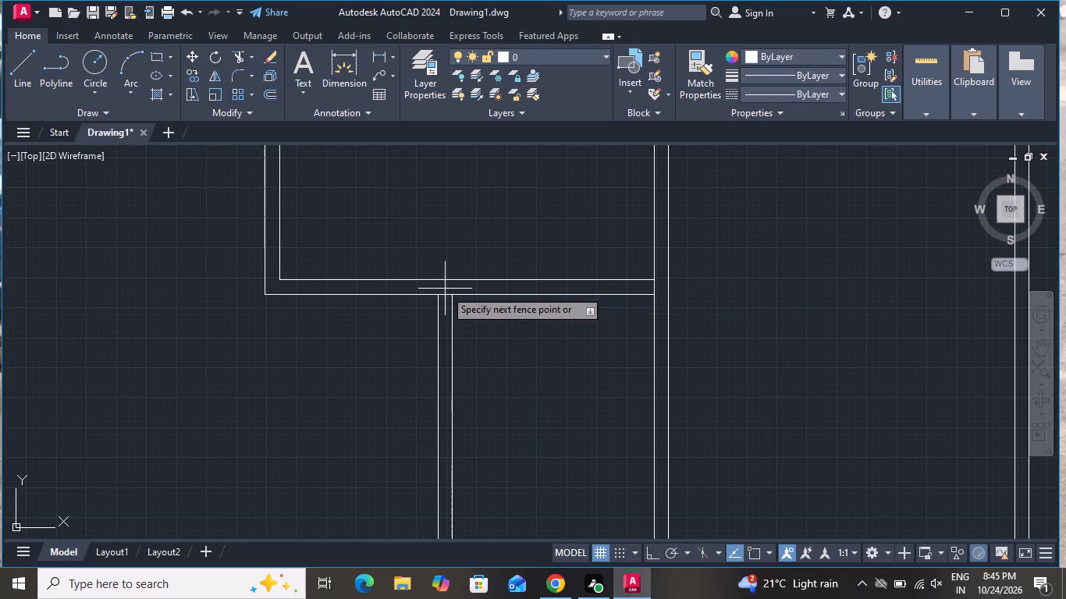
click(448, 299)
Check the whole floor plan for untrimmed wall junctions and end Trim.
scroll(478, 268, down, 2)
scroll(481, 461, down, 1)
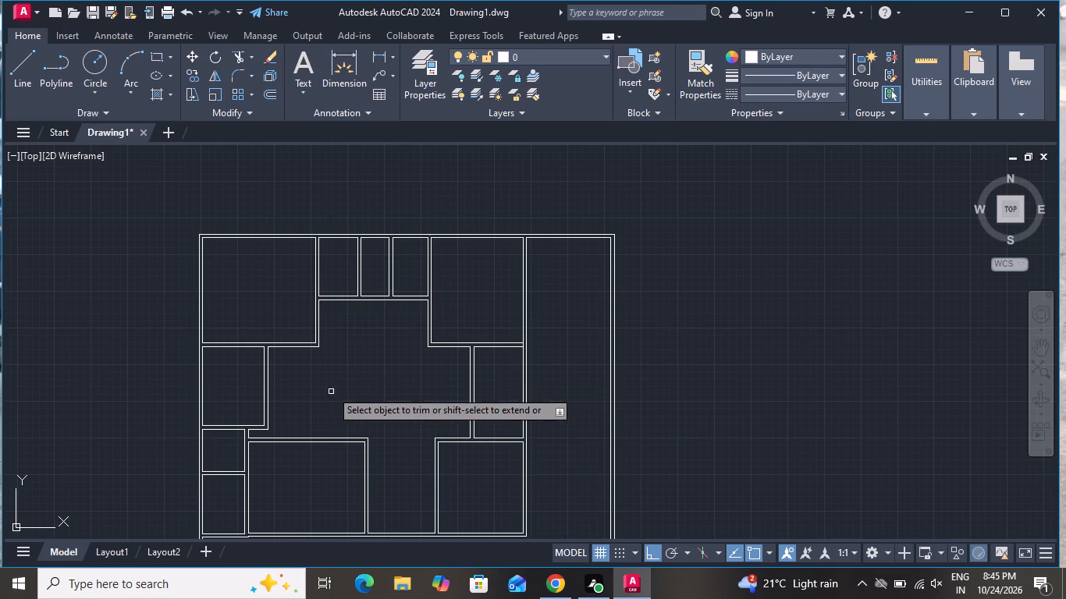
scroll(279, 229, up, 3)
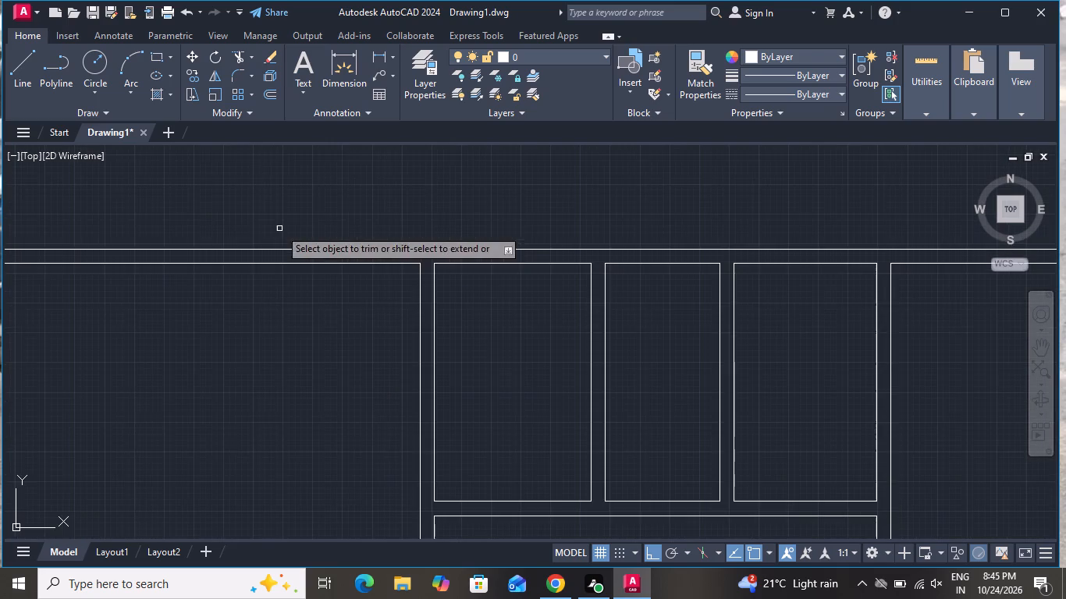
scroll(343, 231, down, 5)
scroll(455, 286, down, 1)
scroll(517, 410, up, 2)
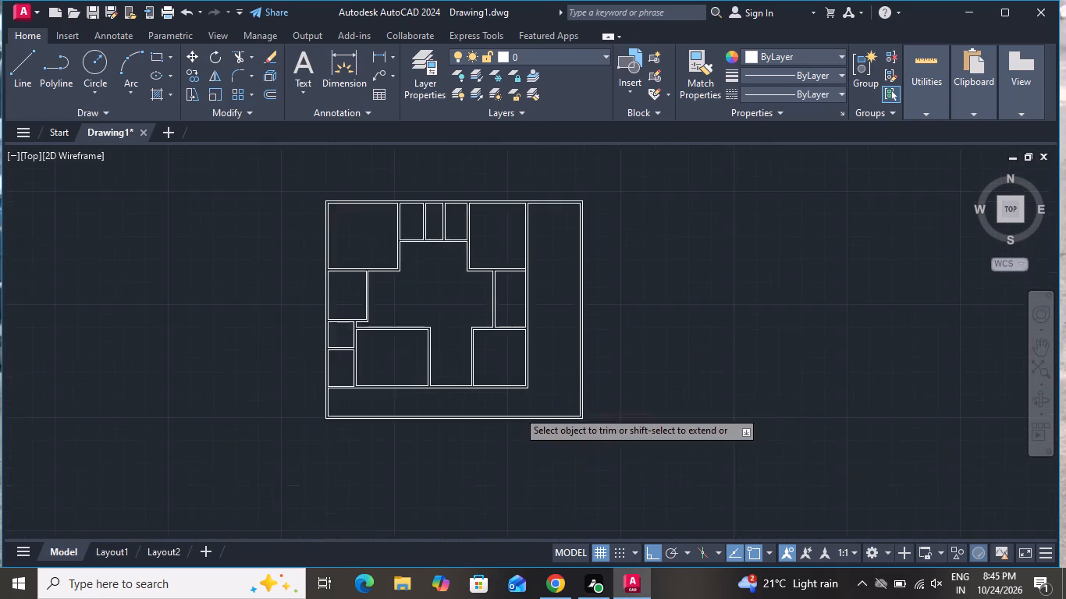
scroll(517, 410, up, 1)
scroll(580, 436, down, 1)
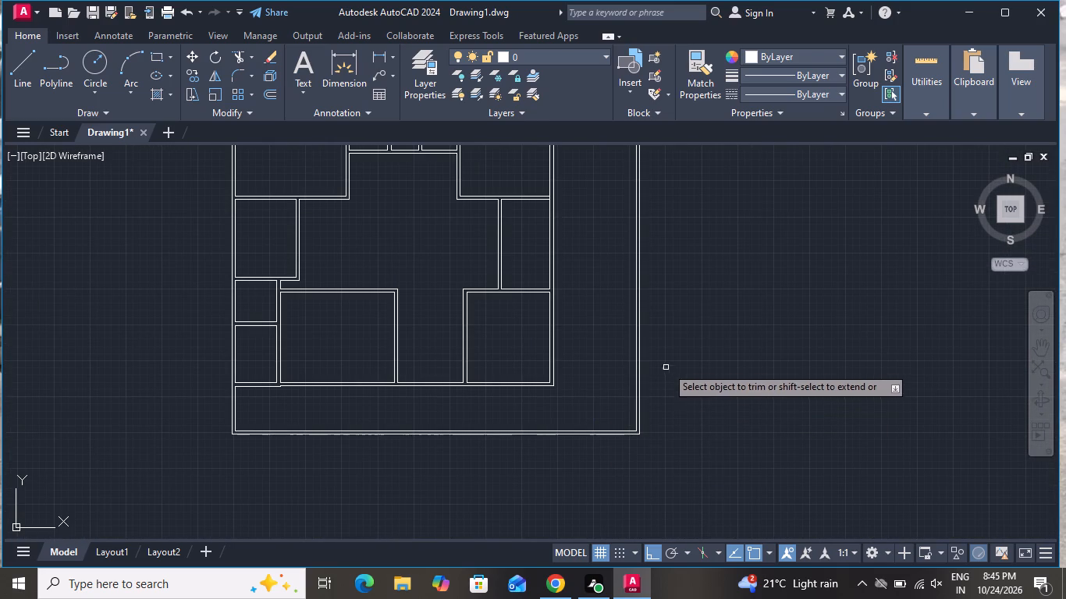
right_click(667, 363)
click(703, 171)
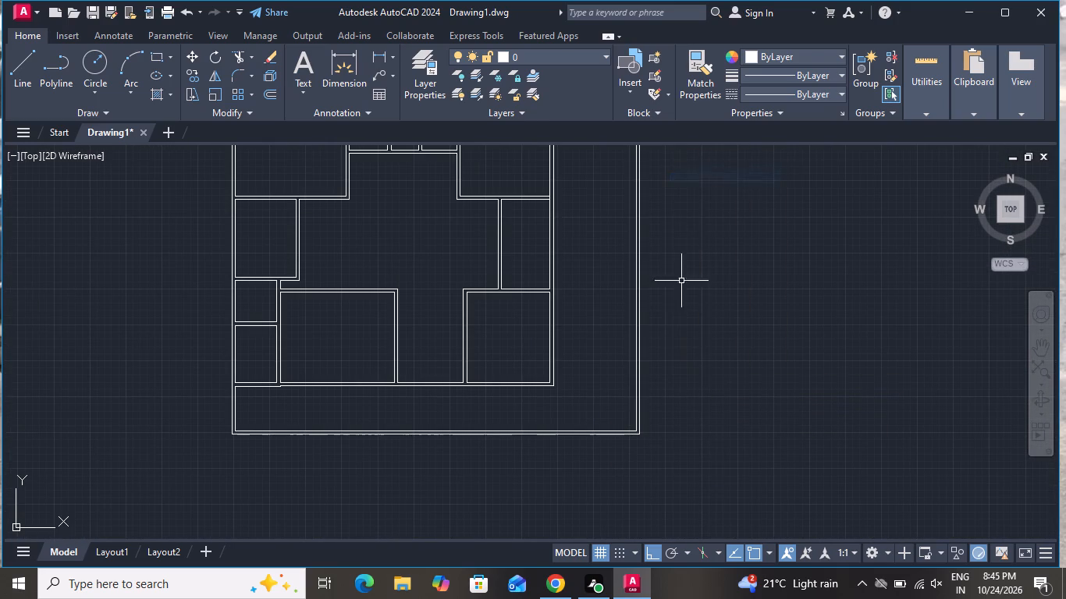
scroll(670, 332, down, 2)
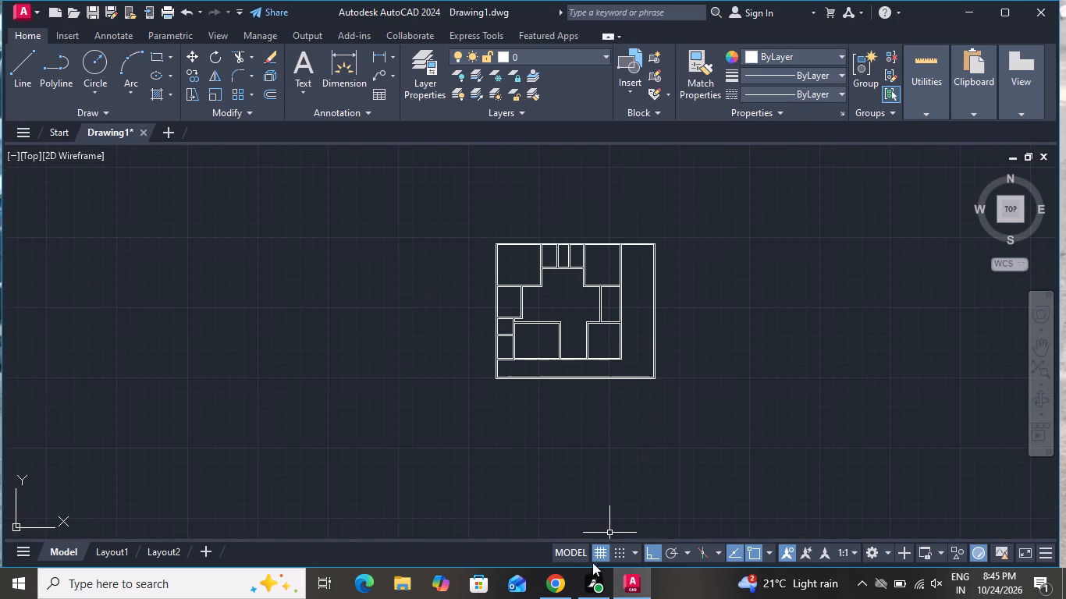
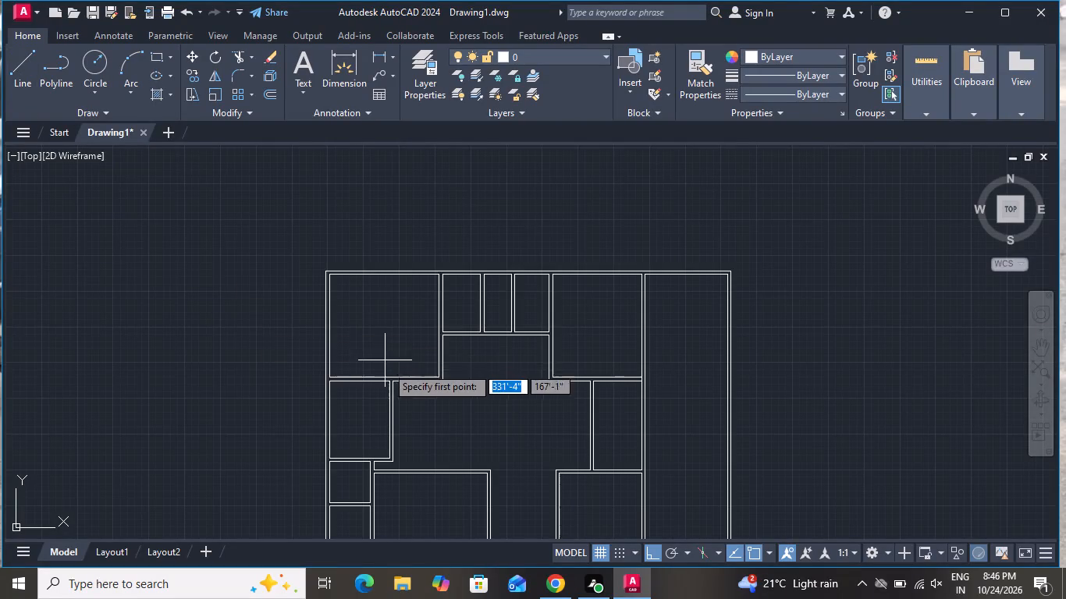
Draw a line across the upper left room's bottom wall at the room's lower right inner corner.
scroll(403, 388, up, 3)
click(509, 358)
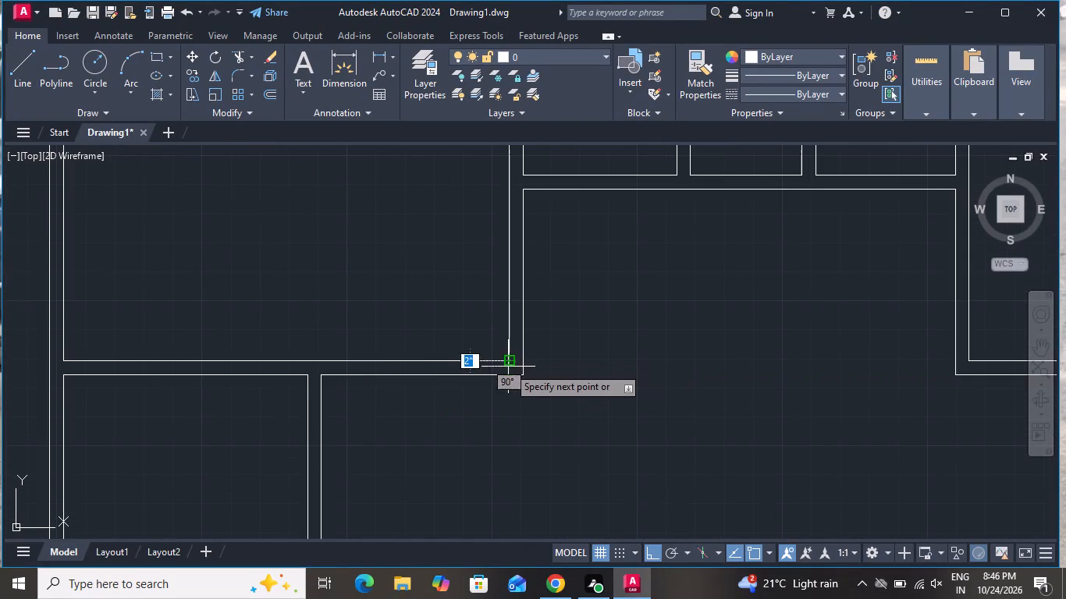
click(506, 370)
right_click(506, 370)
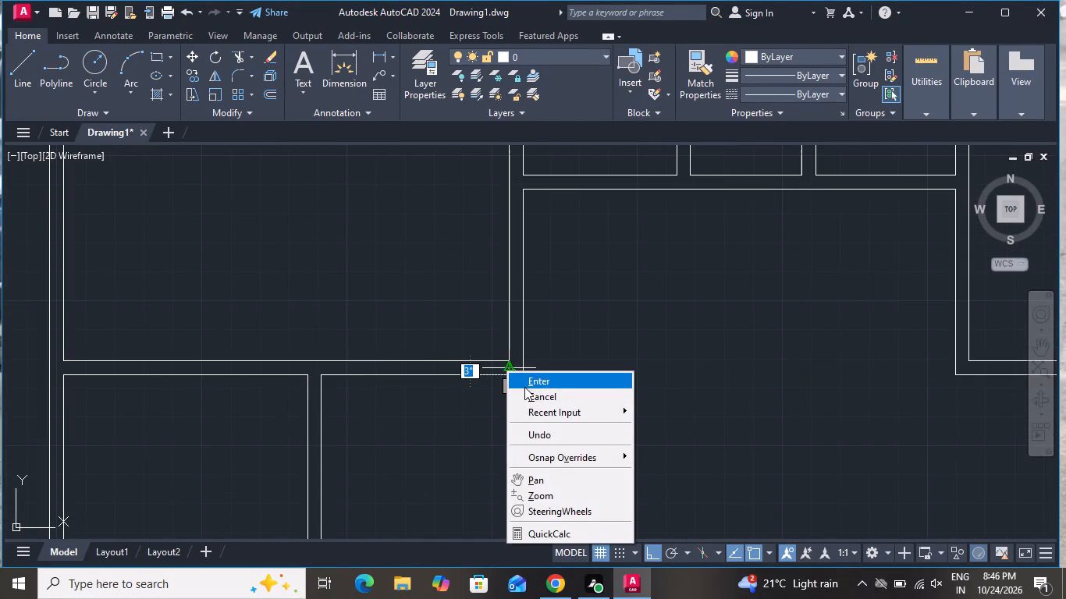
click(526, 389)
Offset the short line across the upper left room's bottom wall 3" to the left as the first door jamb.
text(o 3)
key(shift+quotedbl)
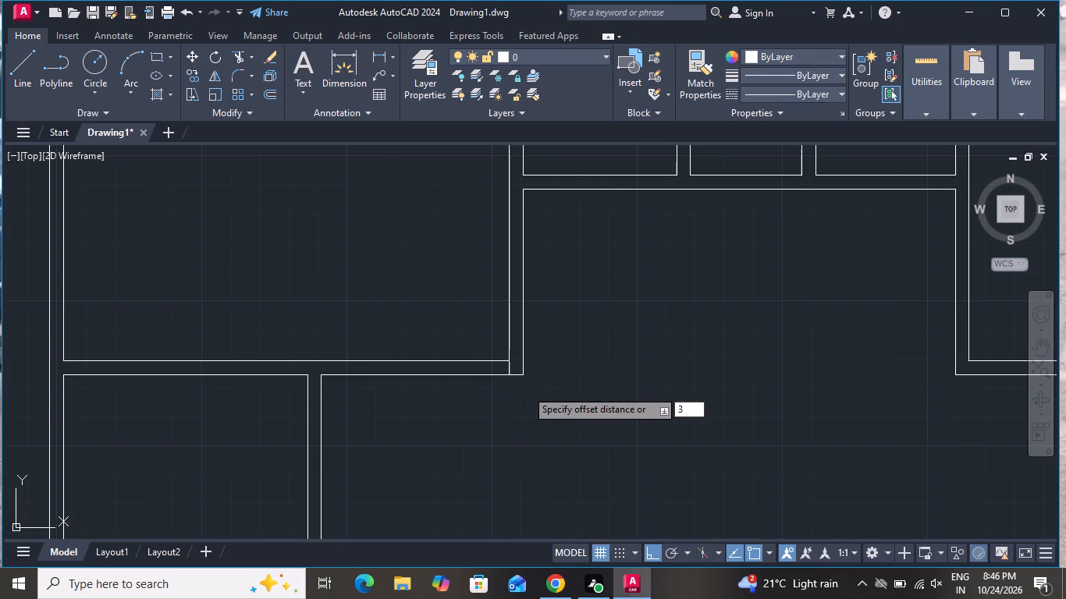
key(Return)
scroll(507, 377, up, 1)
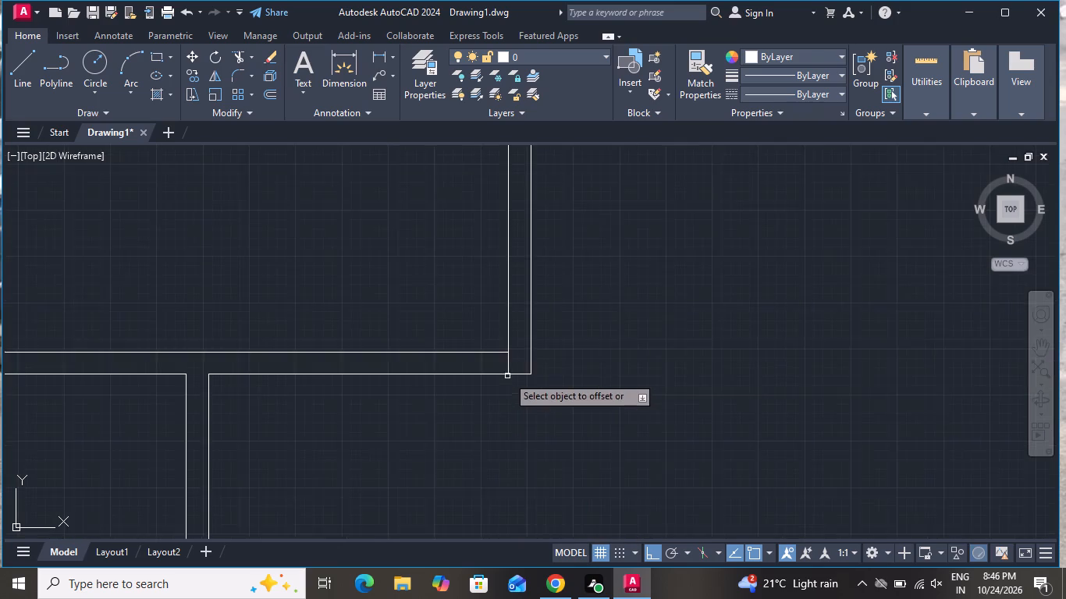
scroll(512, 369, up, 1)
click(503, 368)
click(440, 368)
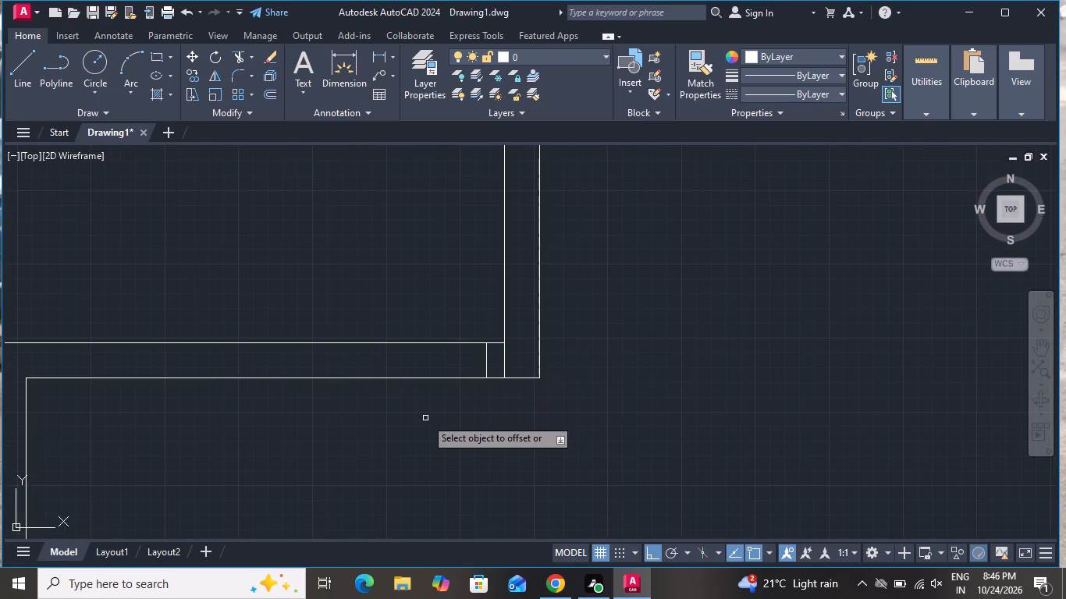
right_click(425, 418)
click(460, 275)
Offset the first door jamb line 3' to the left to mark the other side of the door opening.
scroll(460, 435, down, 2)
text(o)
key(space)
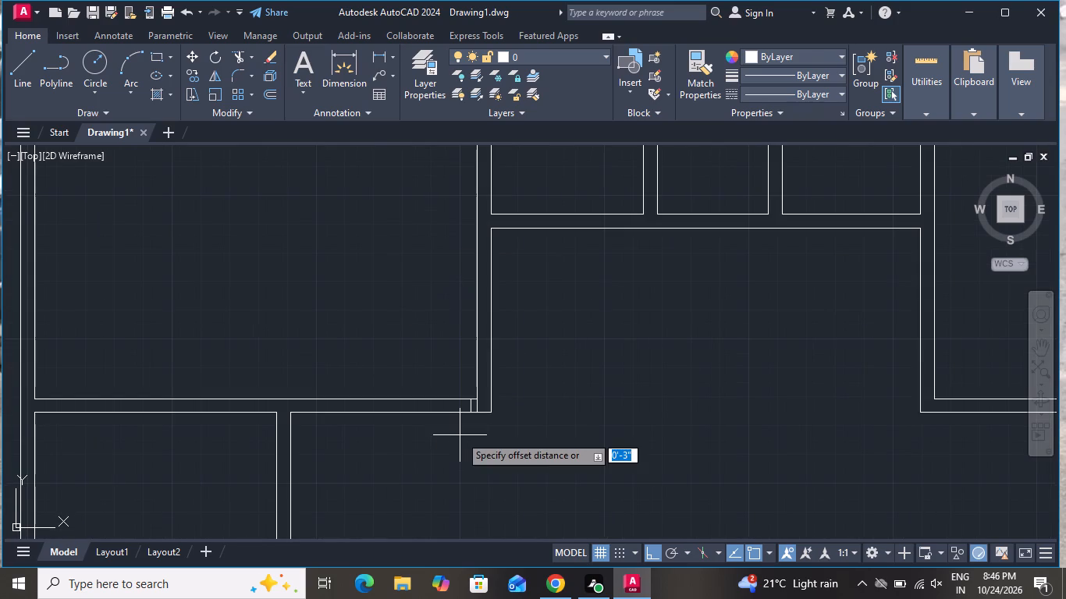
key(3)
key(apostrophe)
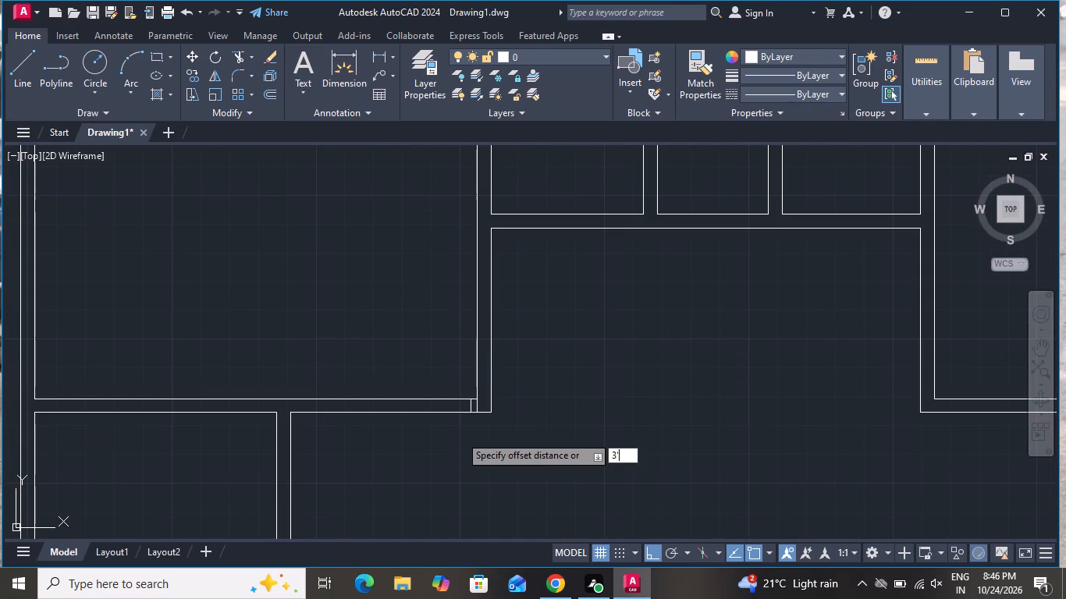
key(Return)
scroll(465, 424, up, 1)
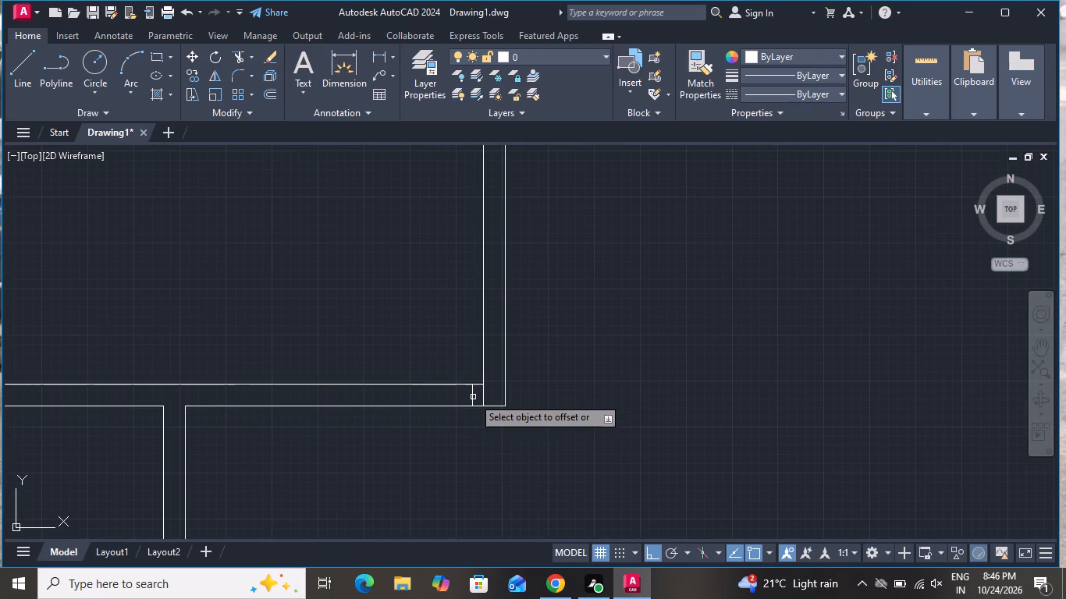
click(473, 397)
click(380, 414)
right_click(343, 477)
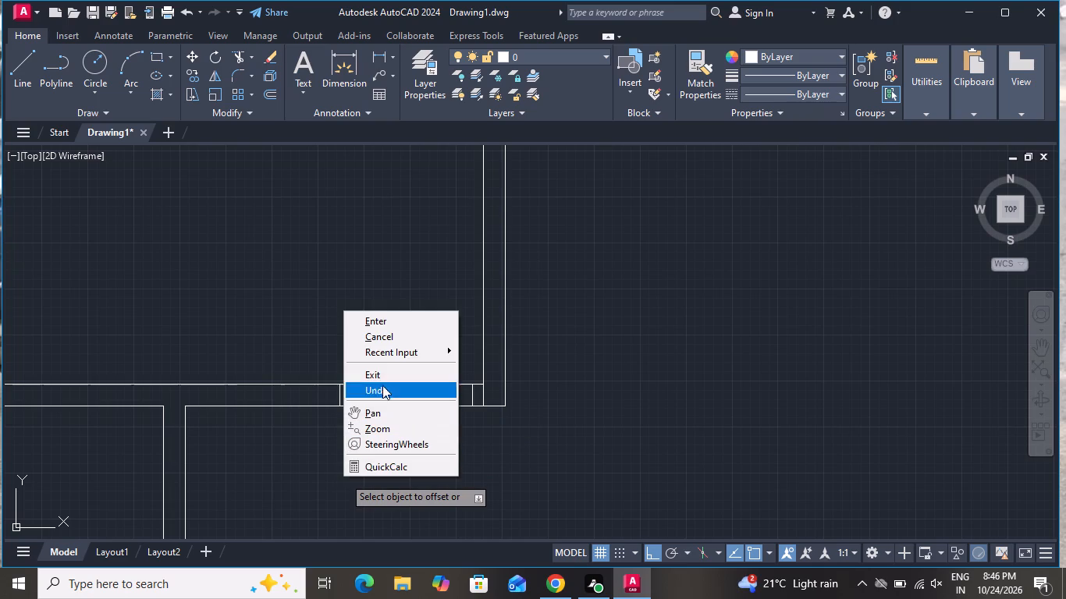
click(389, 341)
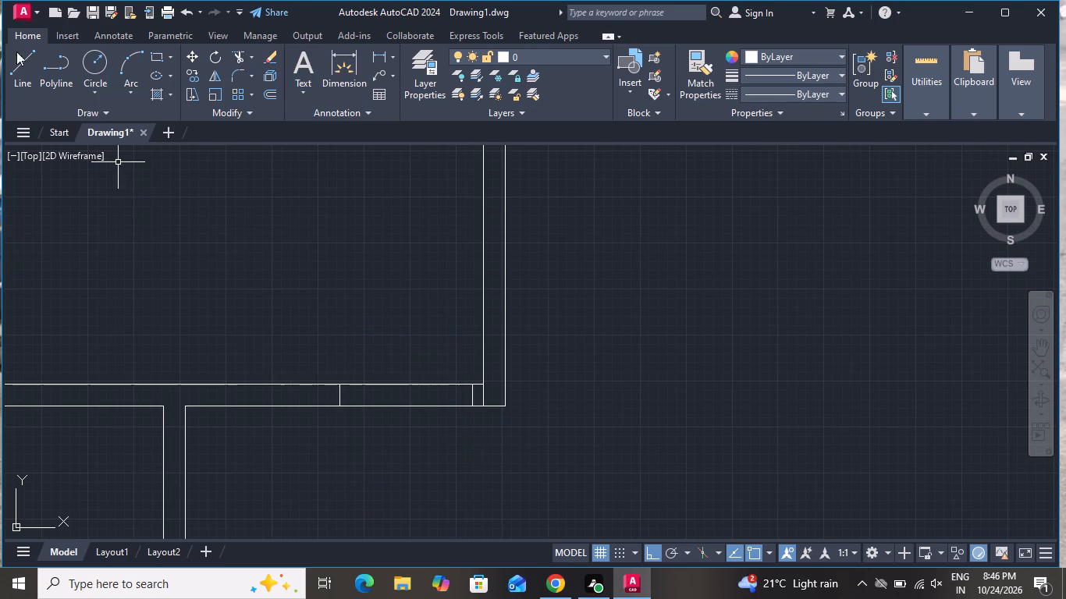
Draw a 3' vertical door leaf line upward from the midpoint of the right jamb into the upper left room.
click(21, 61)
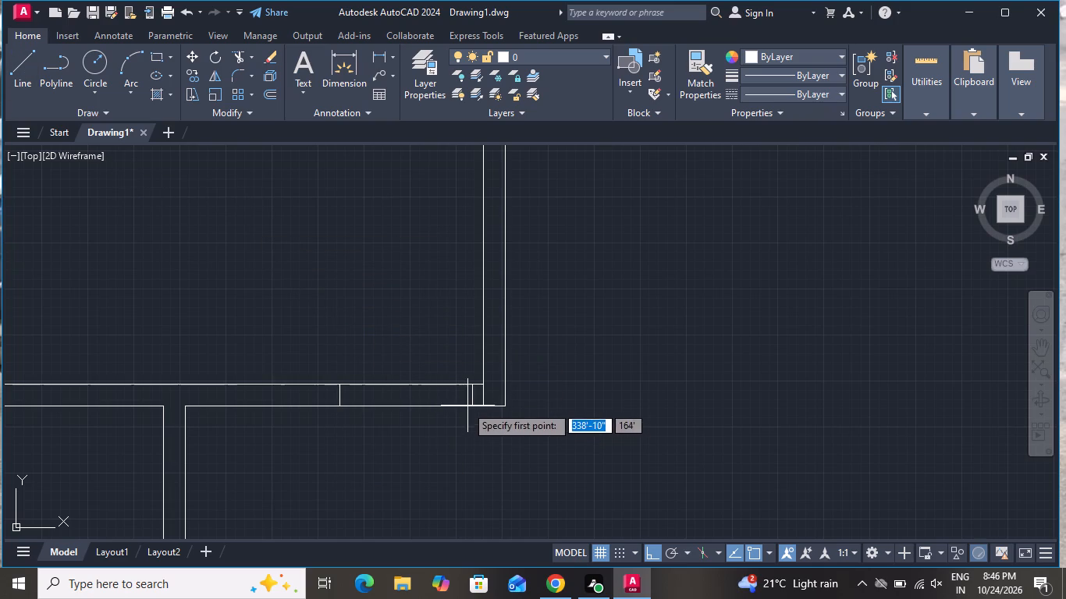
click(475, 394)
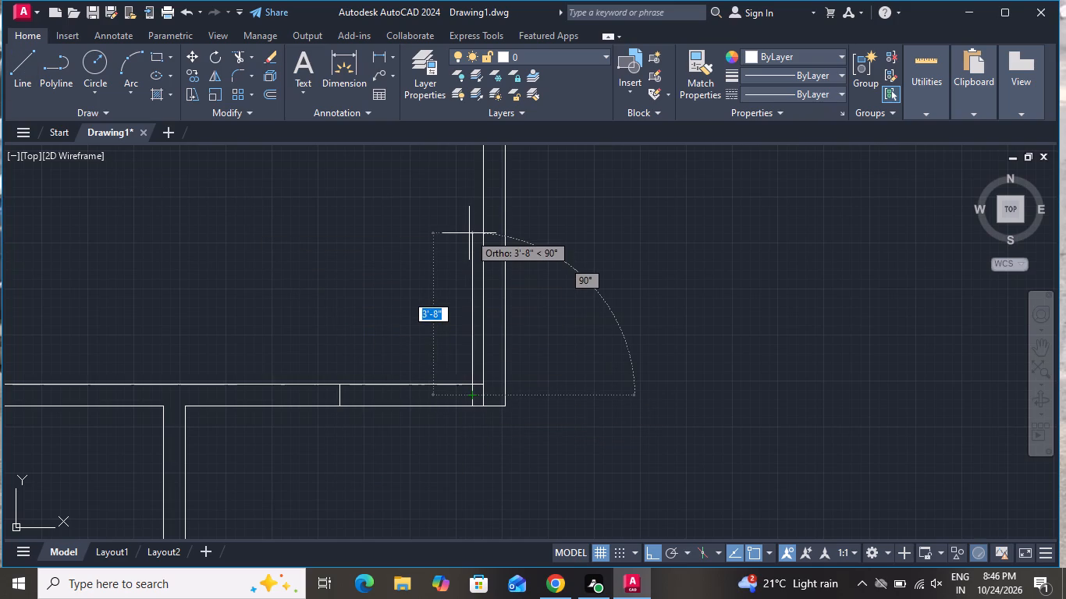
key(3)
key(apostrophe)
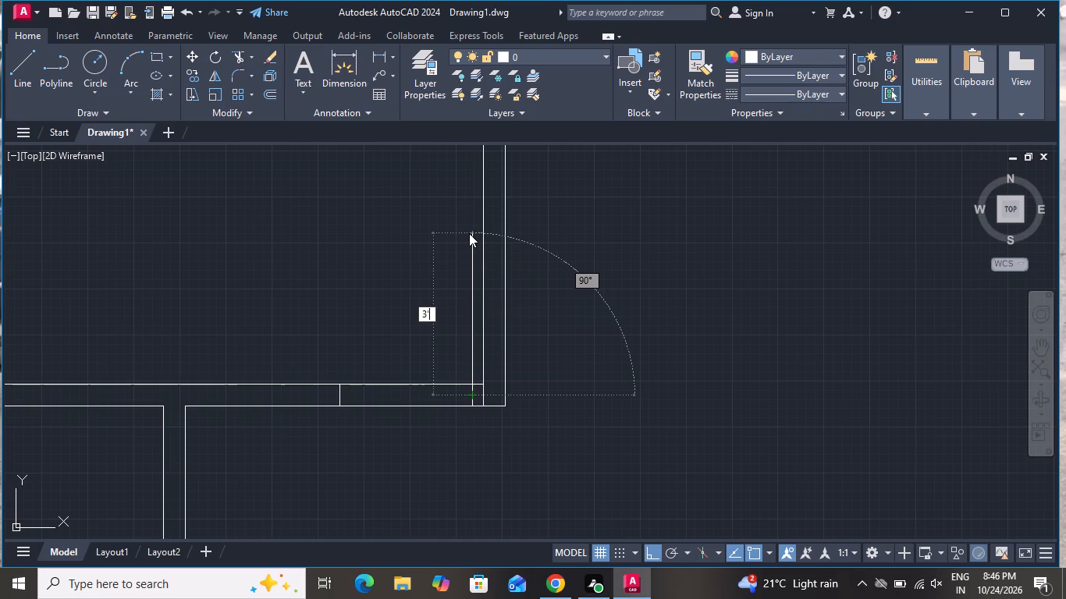
key(Return)
right_click(423, 281)
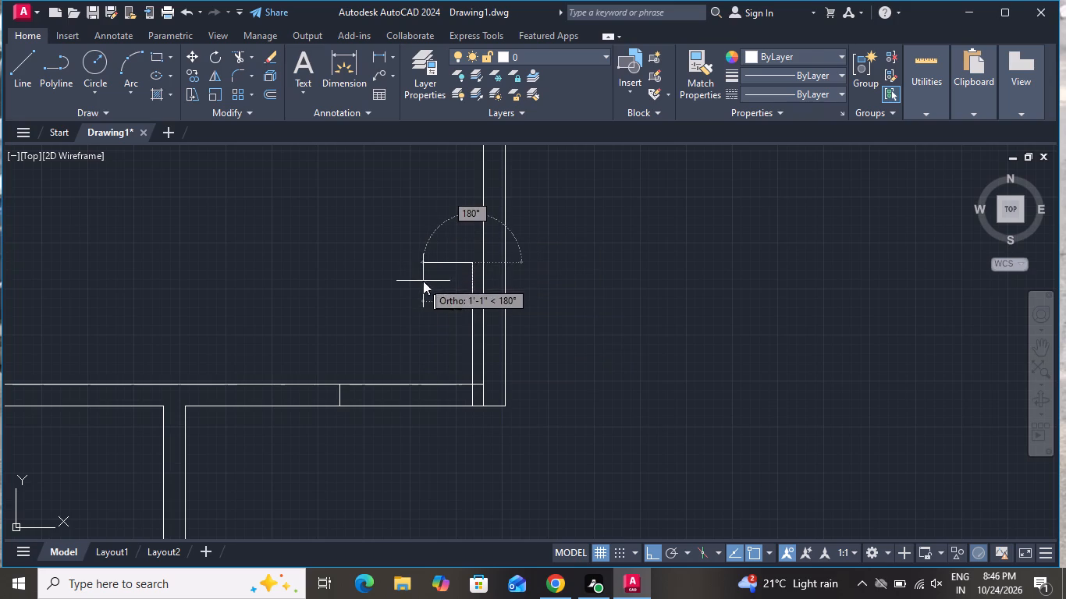
click(431, 300)
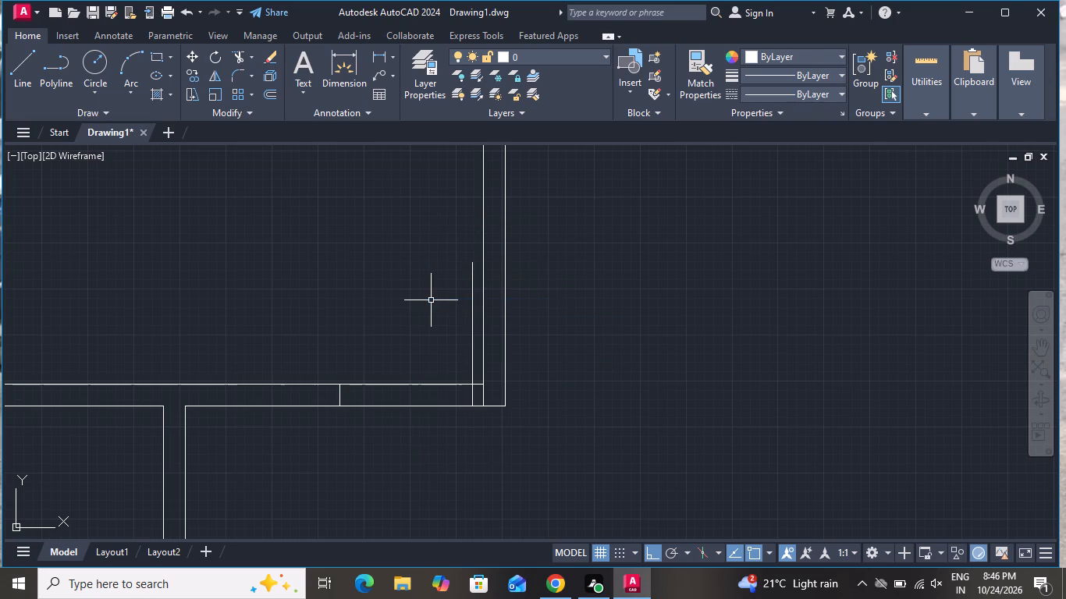
Offset the 3' door leaf line 2" to the left to give the leaf its thickness.
text(o)
key(space)
key(2)
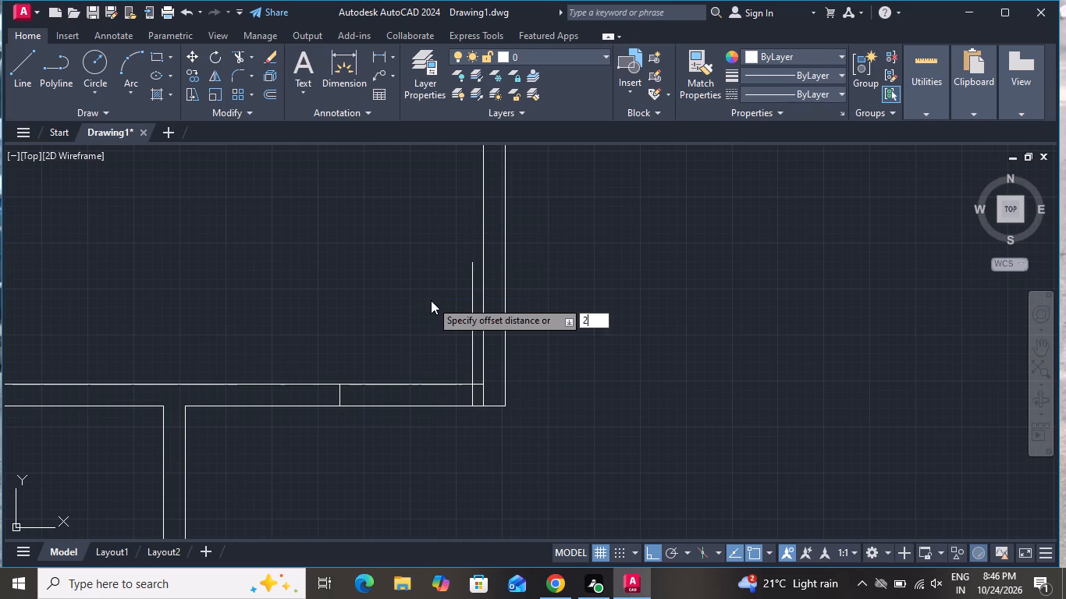
key(shift+quotedbl)
key(Return)
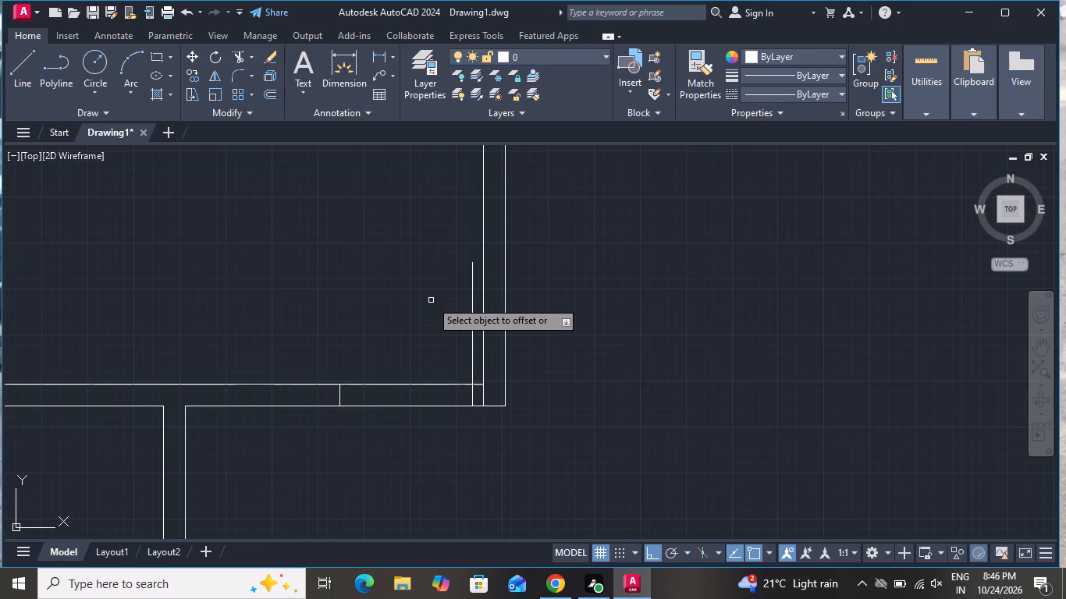
click(471, 282)
click(402, 296)
right_click(397, 300)
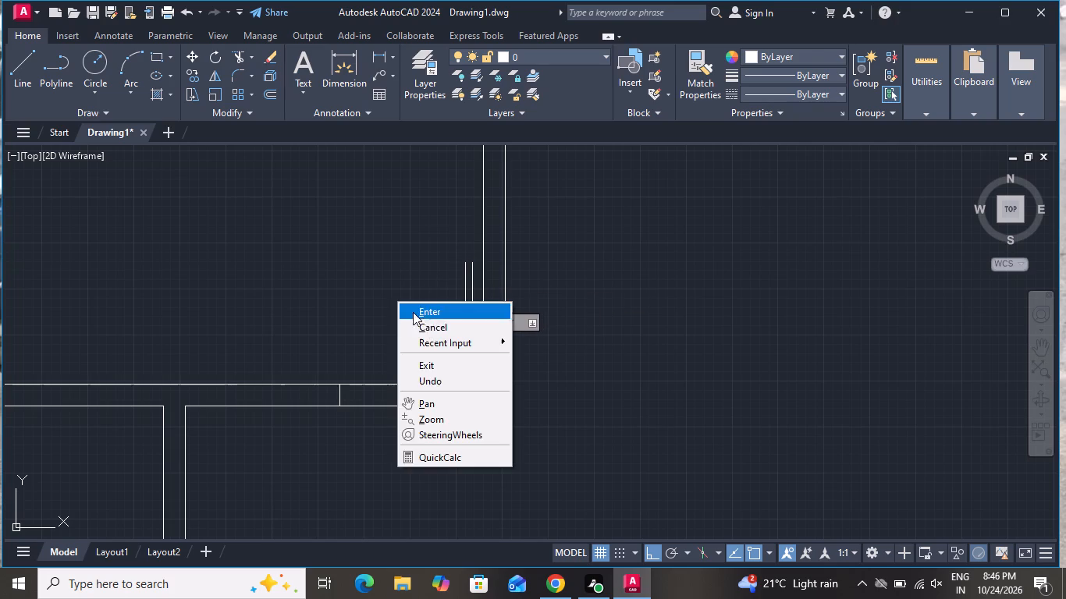
click(431, 331)
Draw the door swing arc from the left jamb's midpoint through the inner leaf line's top end to the outer leaf line's top end.
text(a)
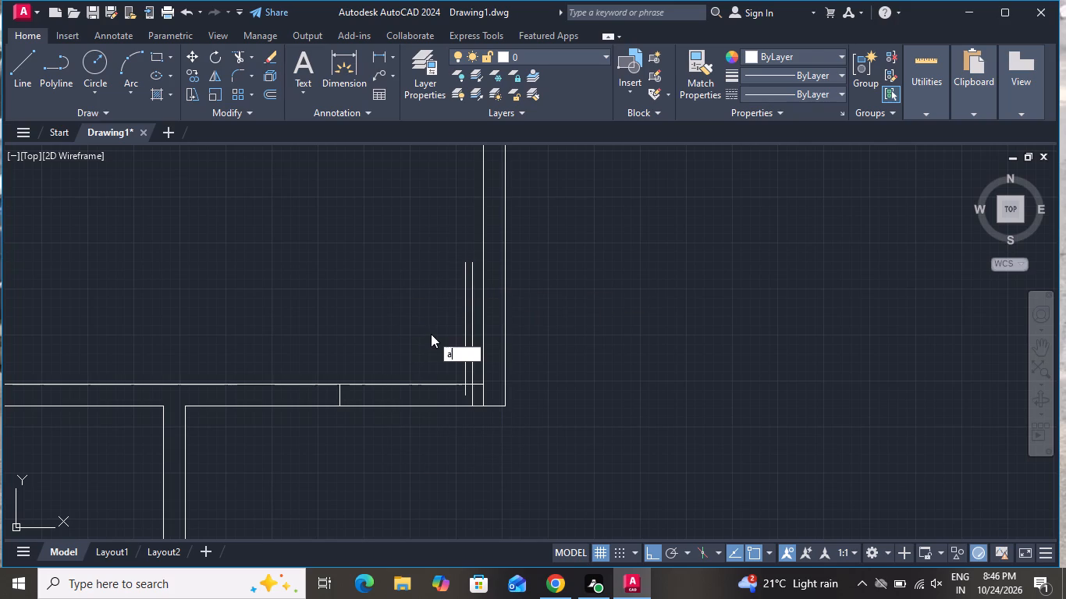
key(space)
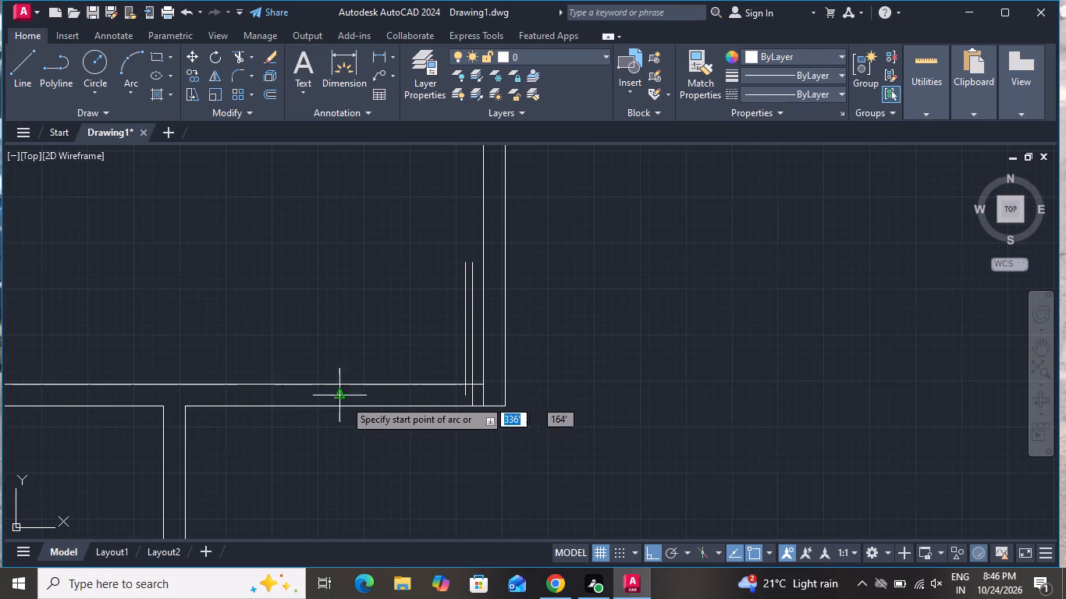
click(341, 397)
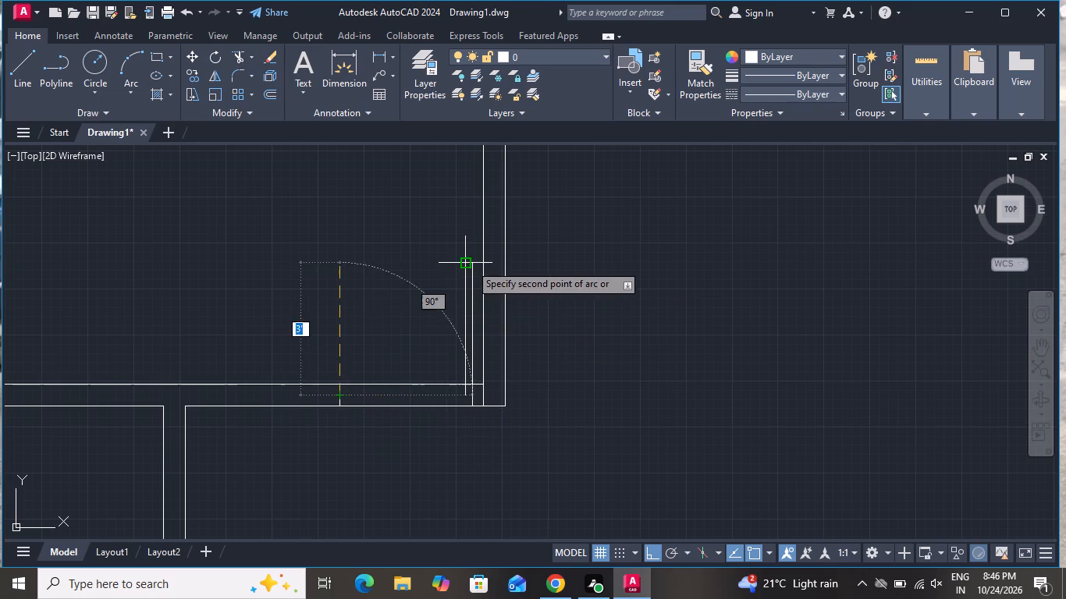
scroll(469, 264, up, 2)
click(451, 257)
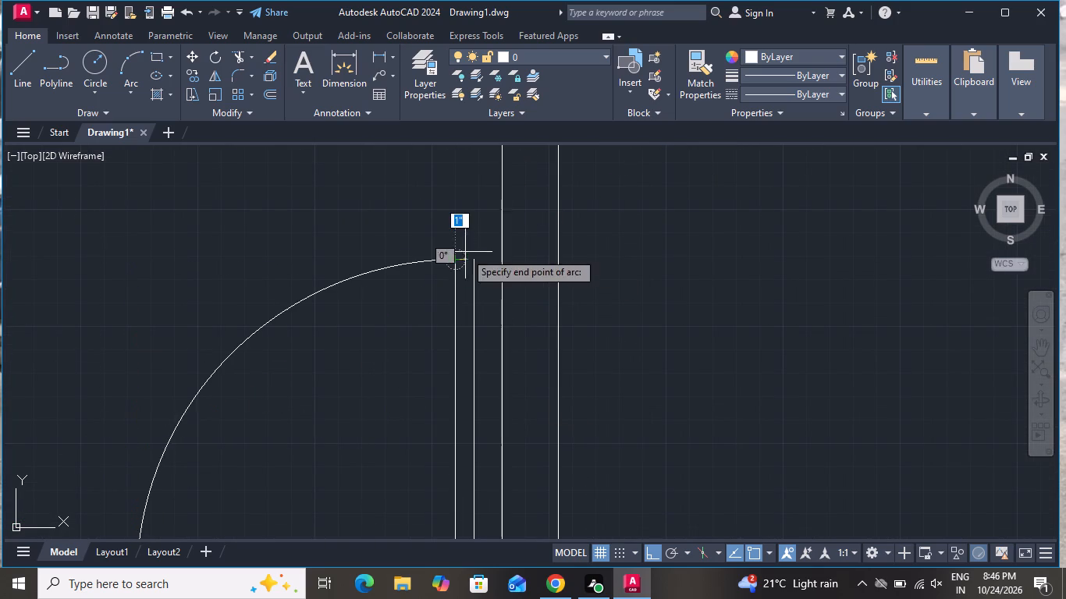
click(471, 257)
scroll(432, 284, down, 2)
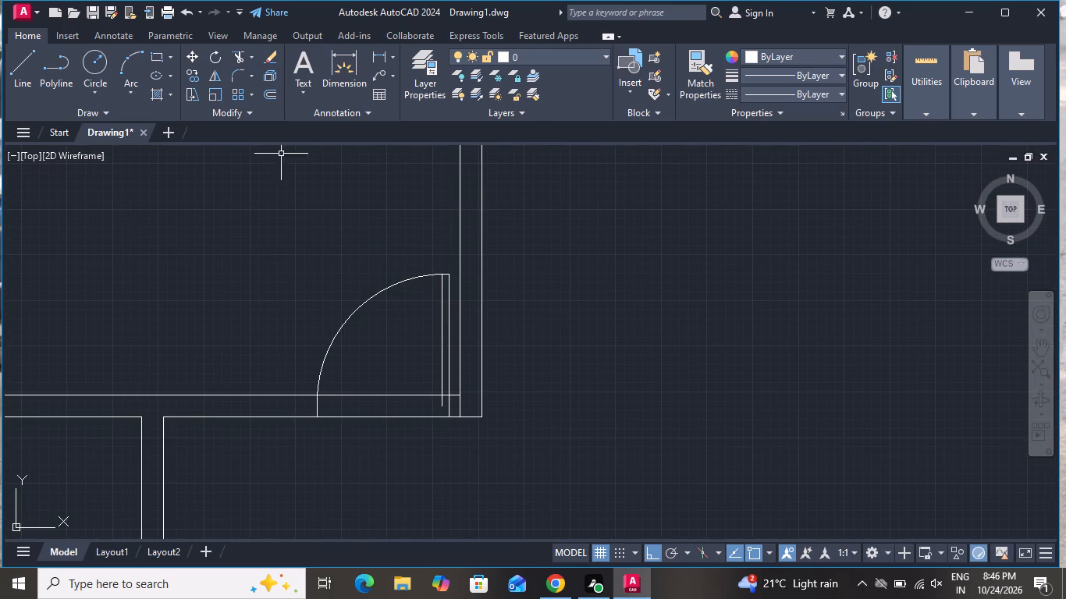
Close the bottom of the door leaf with a short line between its two vertical lines.
click(19, 78)
scroll(433, 390, up, 3)
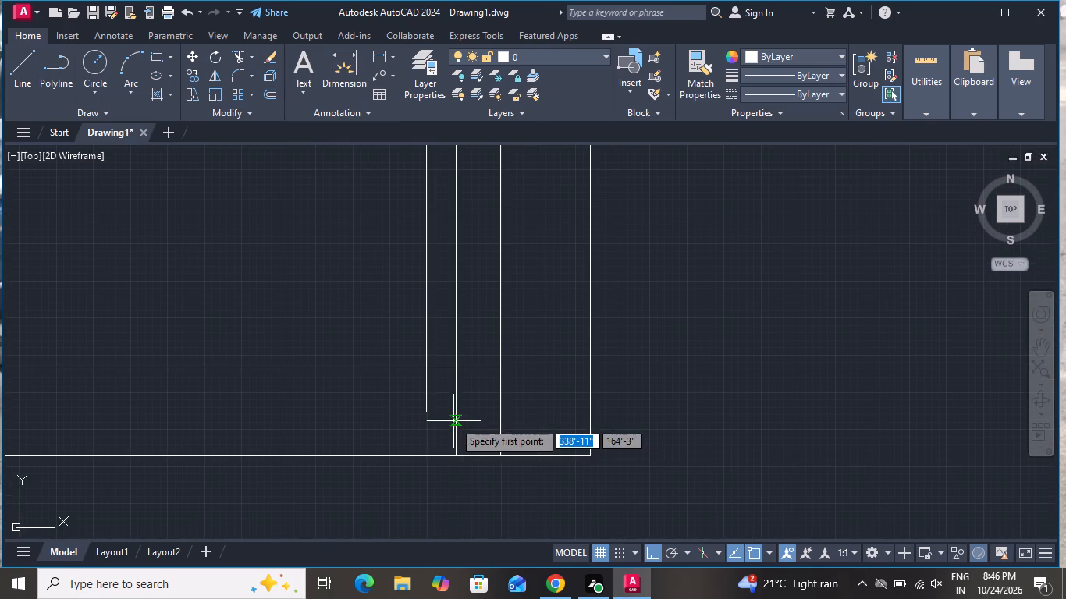
click(428, 407)
click(459, 412)
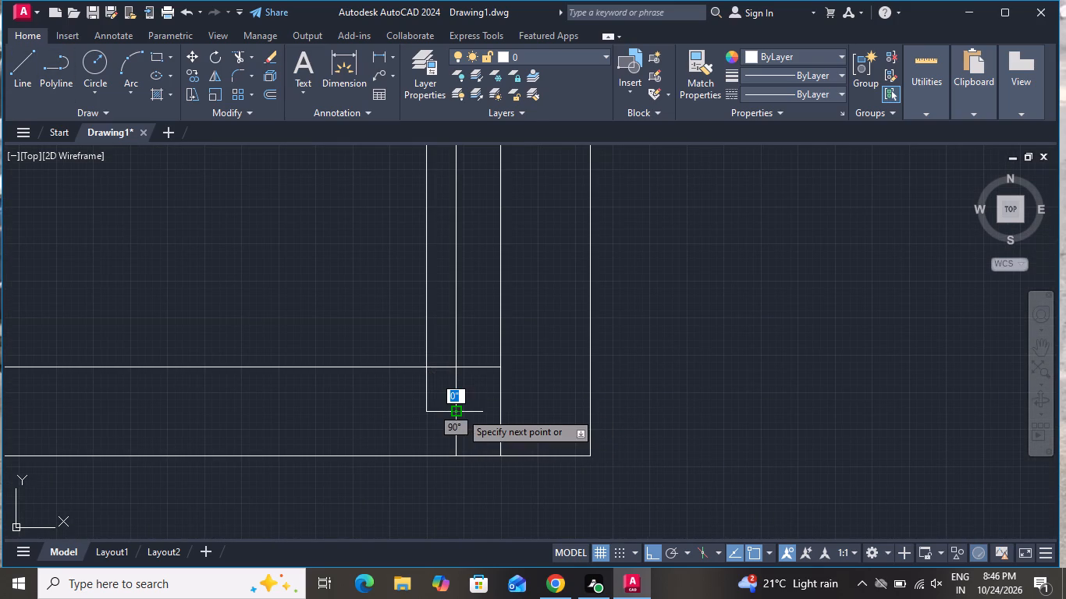
right_click(460, 412)
click(513, 265)
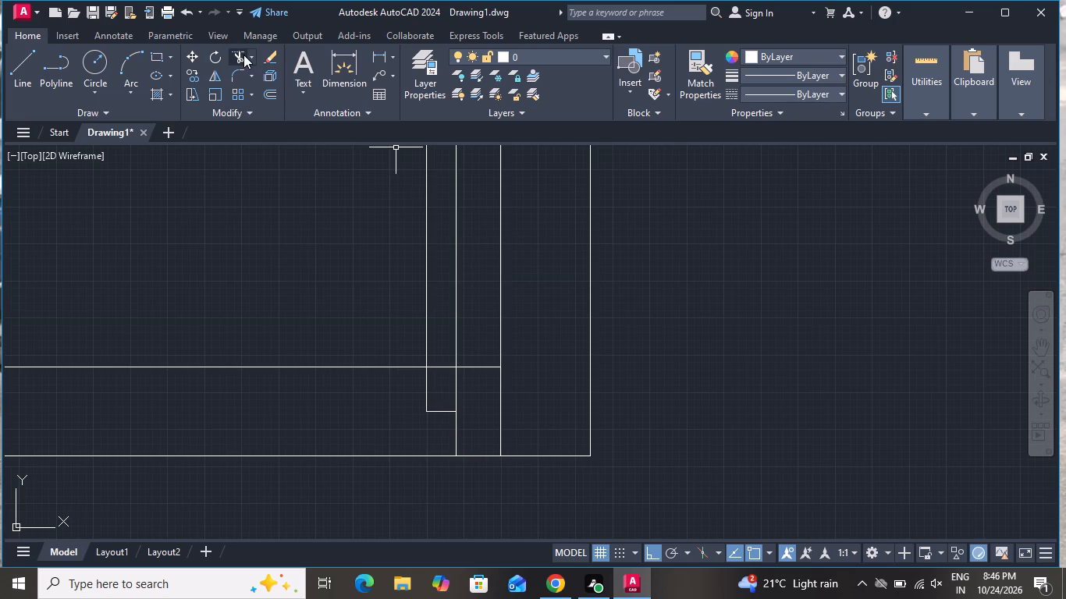
Trim both wall lines out of the door opening and trim the overlapping piece at the door leaf's lower end.
click(244, 55)
scroll(294, 252, down, 2)
click(307, 279)
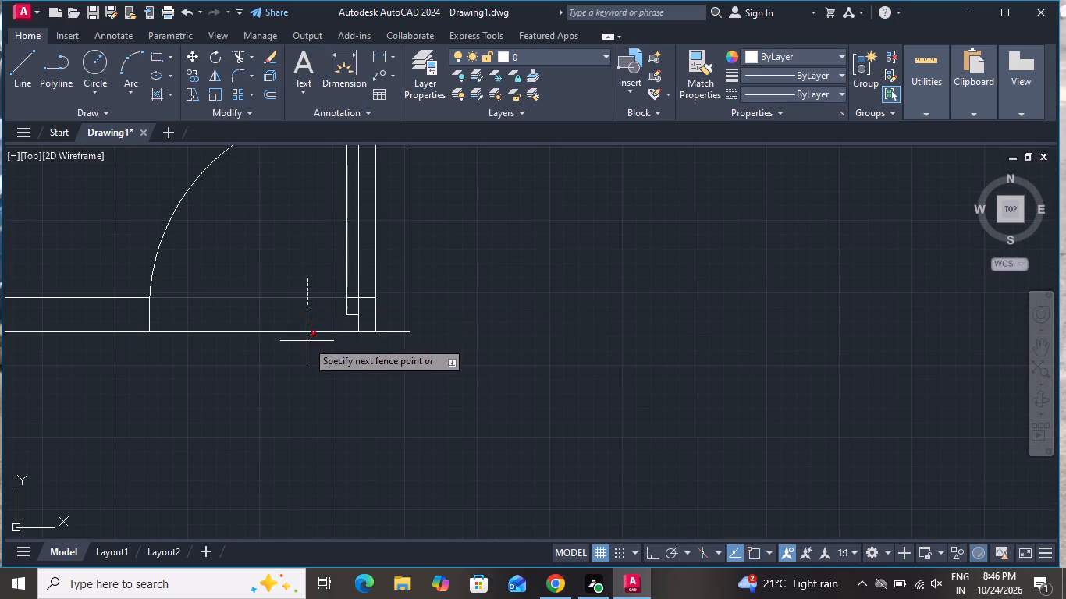
click(304, 363)
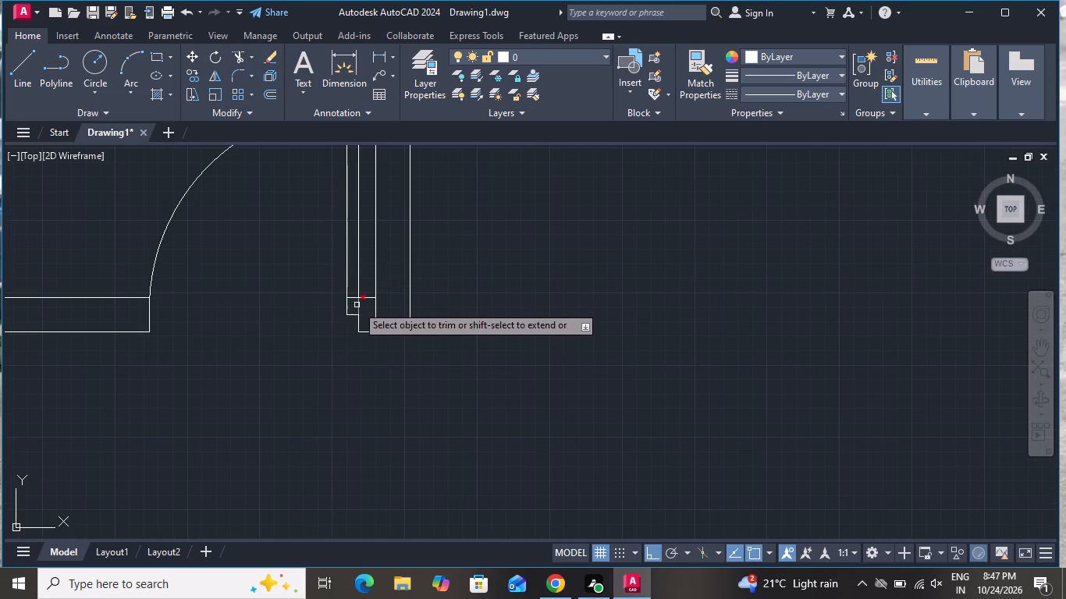
click(357, 306)
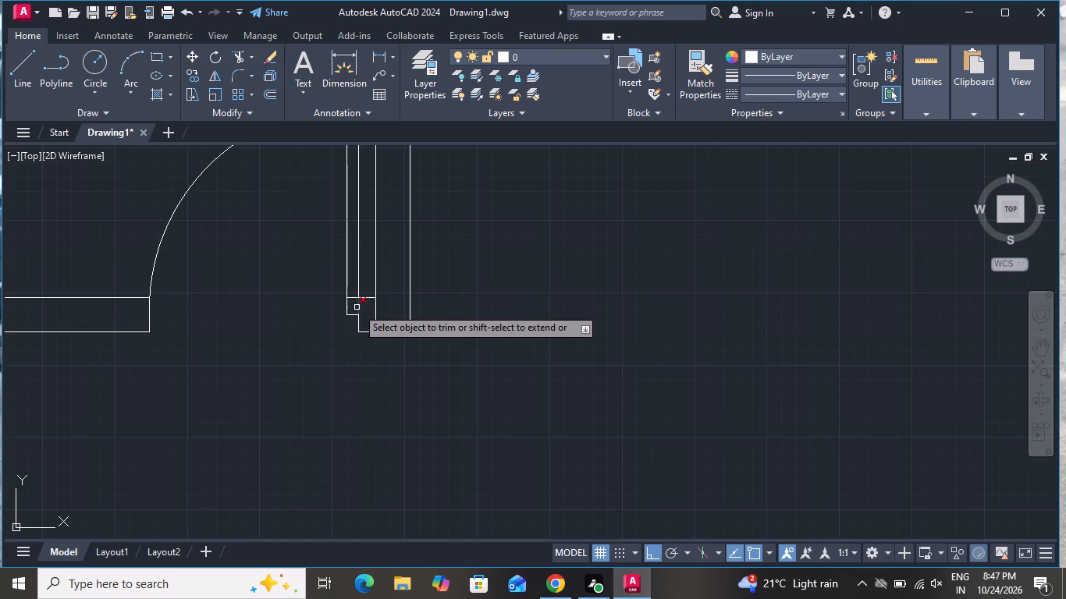
click(357, 307)
right_click(331, 316)
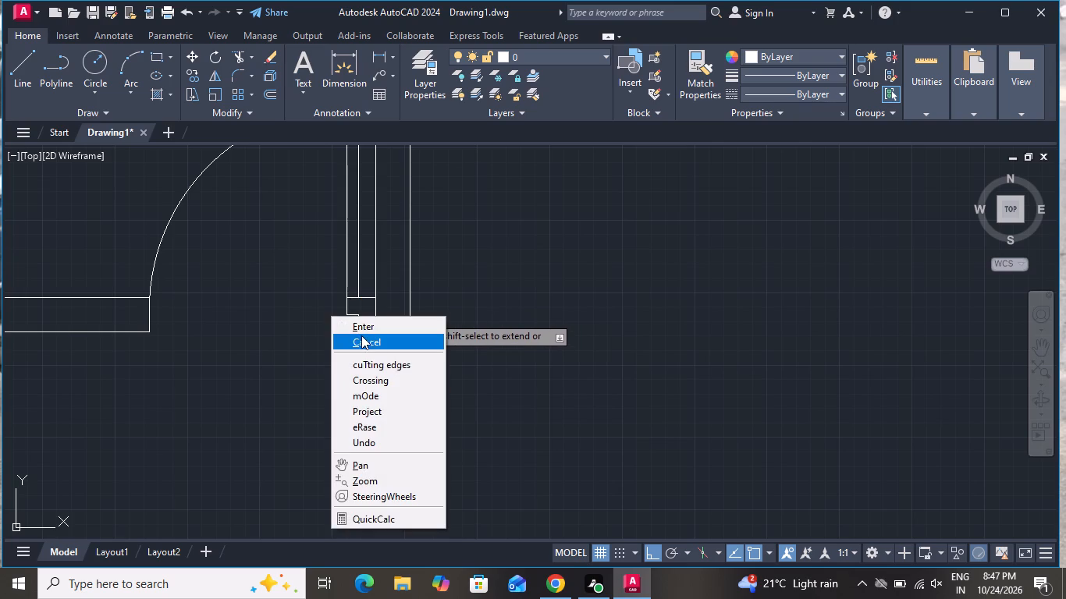
click(361, 338)
Draw a line across the upper left room's right wall, level with the underside of the small top rooms' bottom wall.
scroll(361, 338, down, 4)
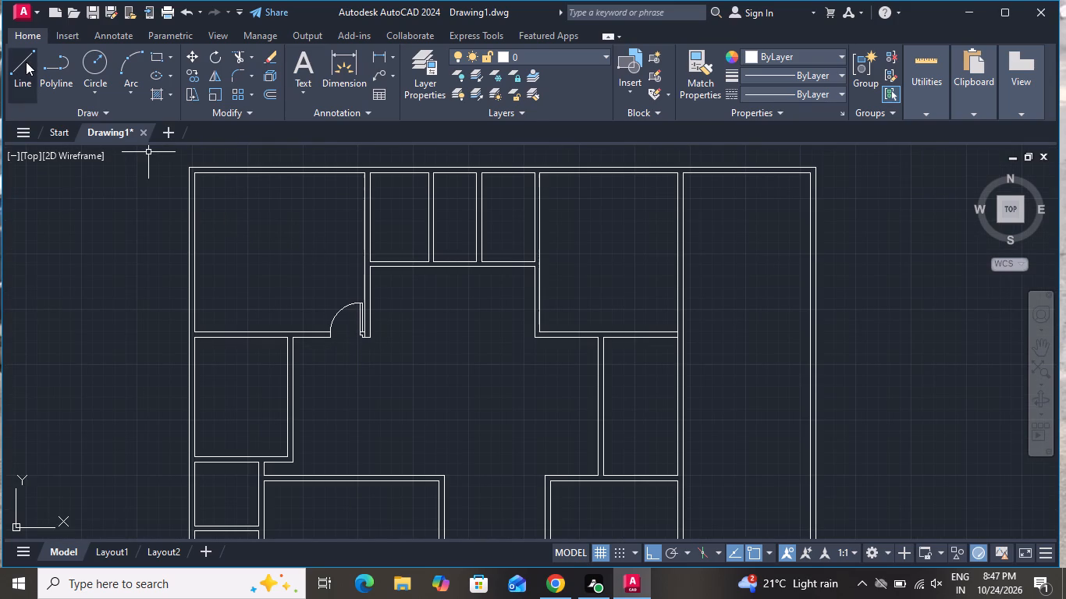
click(26, 62)
scroll(237, 118, down, 1)
scroll(263, 180, down, 1)
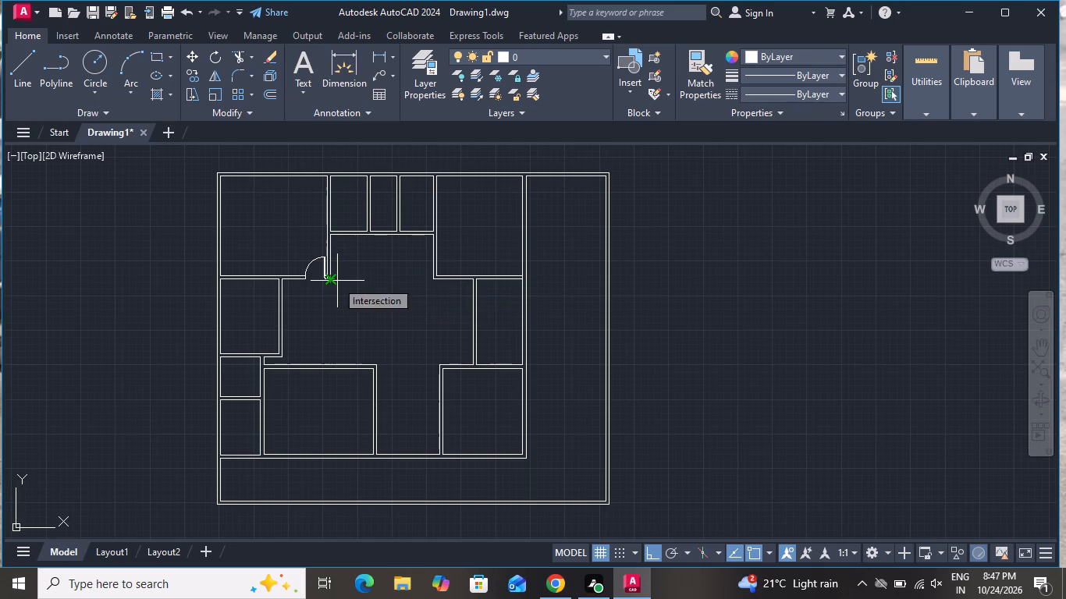
scroll(340, 225, up, 4)
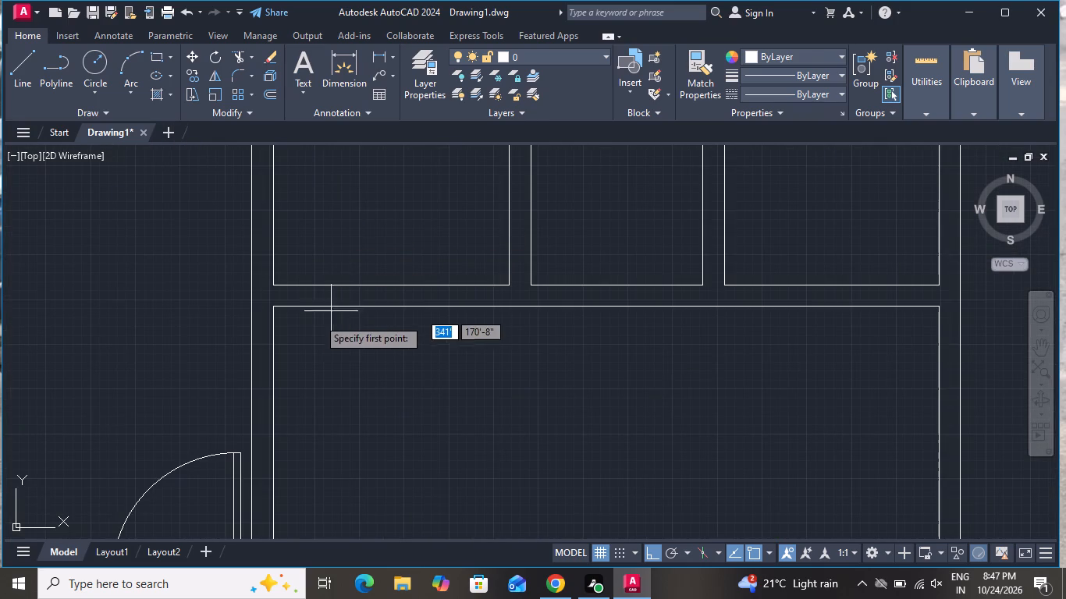
click(272, 309)
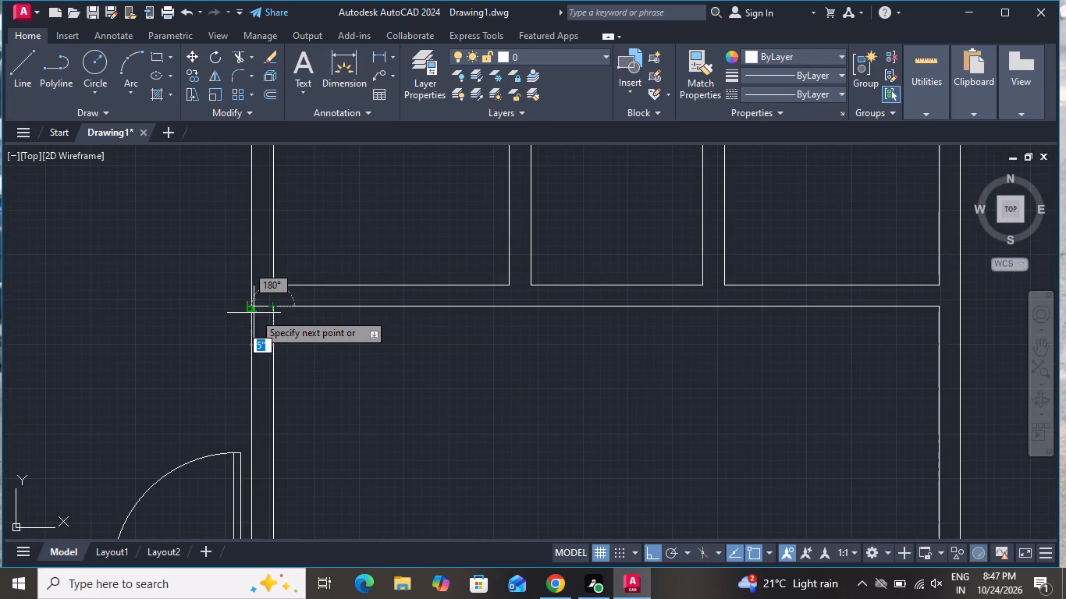
click(250, 307)
right_click(247, 310)
click(280, 326)
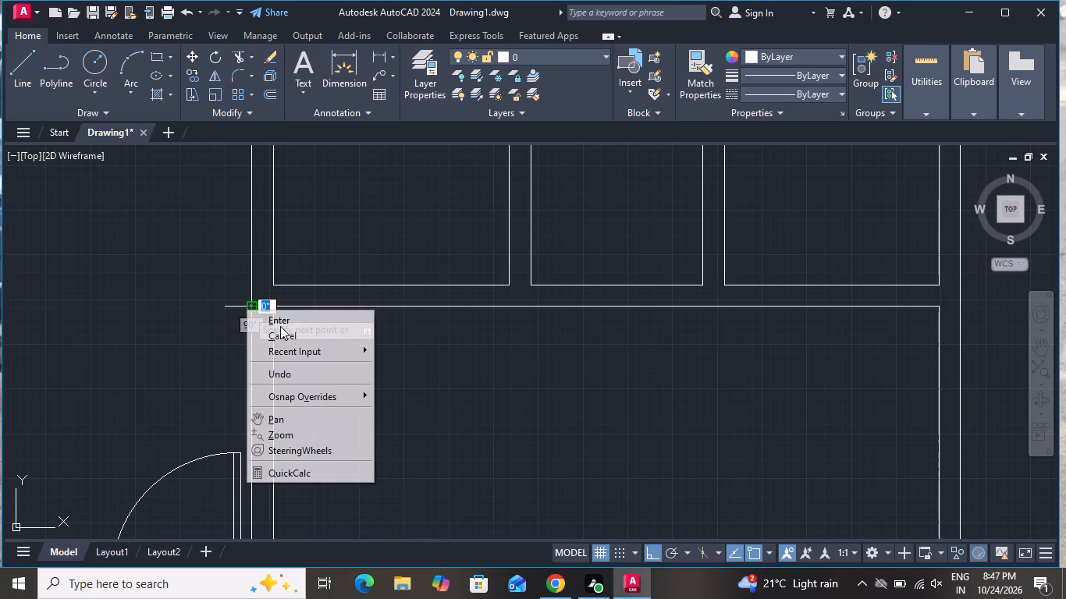
Undo the line drawn across the upper left room's right wall.
text(o)
key(space)
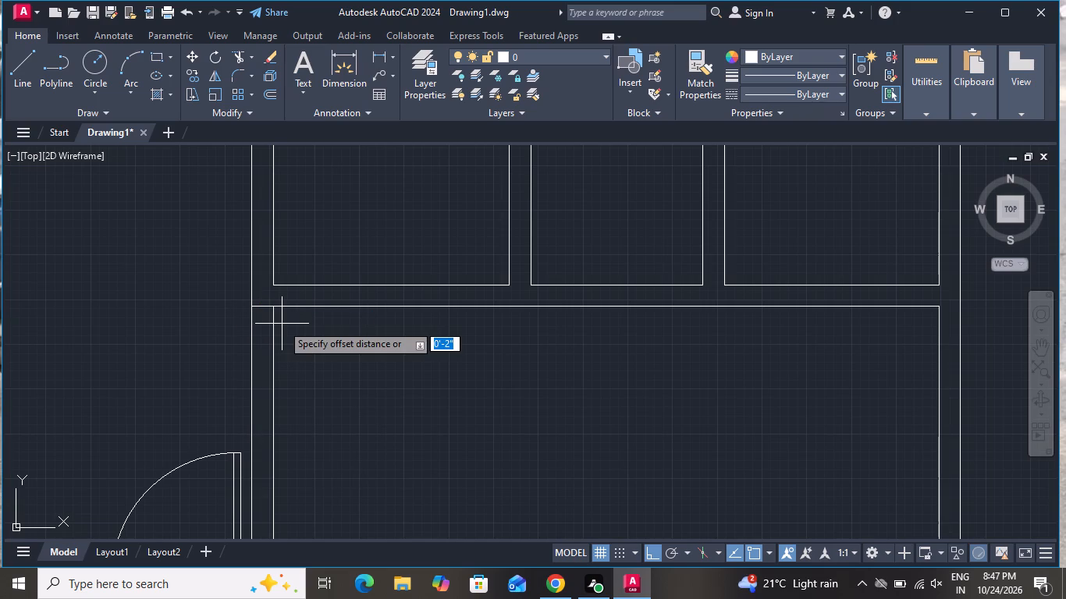
key(ctrl+z)
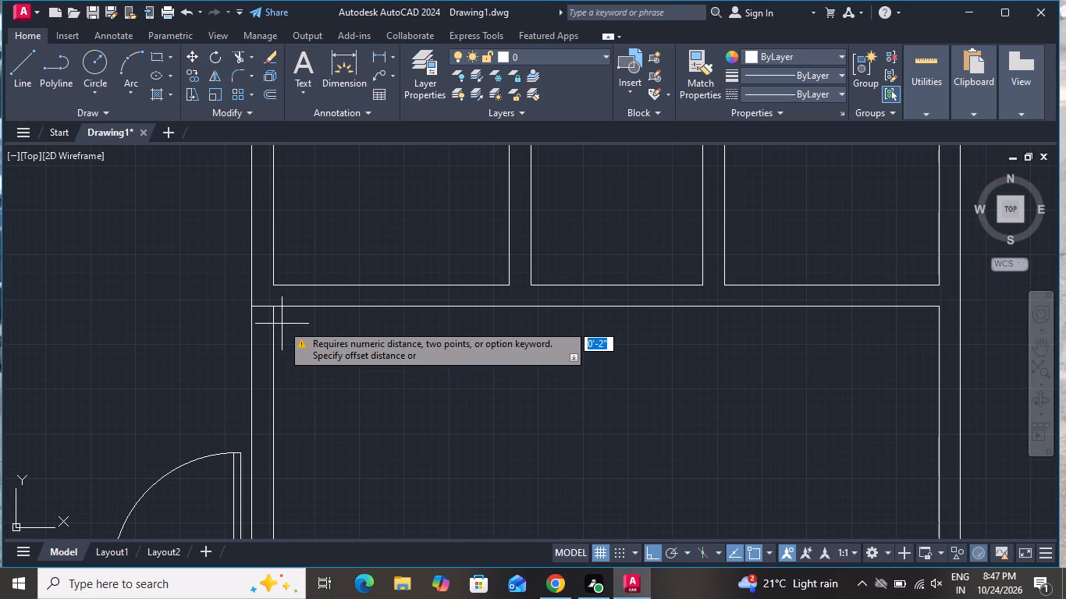
key(Escape)
key(ctrl+z)
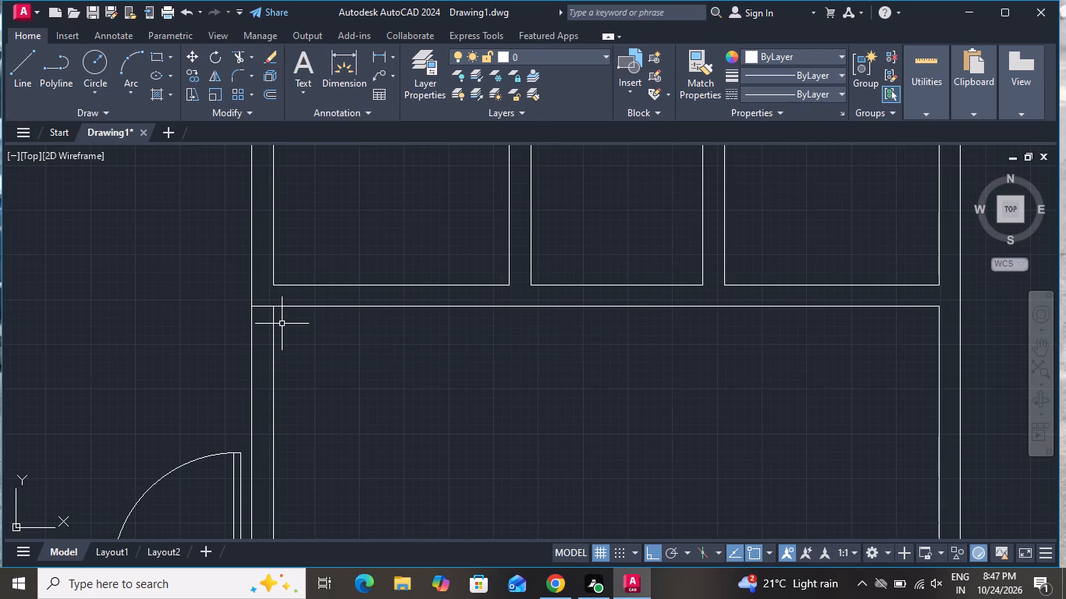
key(ctrl+z)
Draw a 6" line across the leftmost small top room's left wall, starting at that room's lower left inner corner.
scroll(282, 324, up, 1)
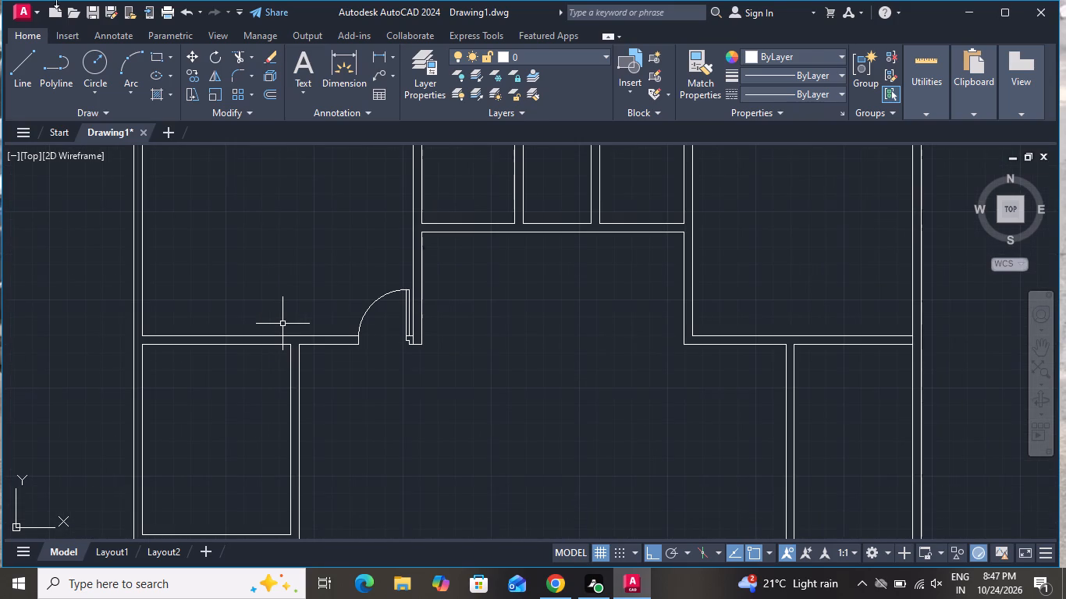
click(19, 60)
scroll(471, 222, up, 2)
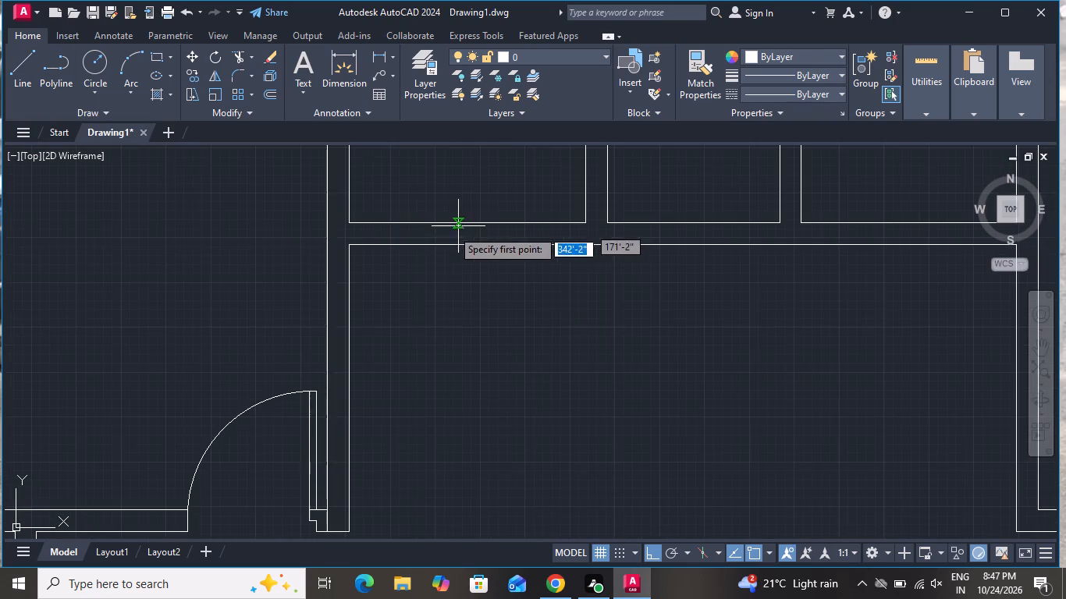
click(353, 218)
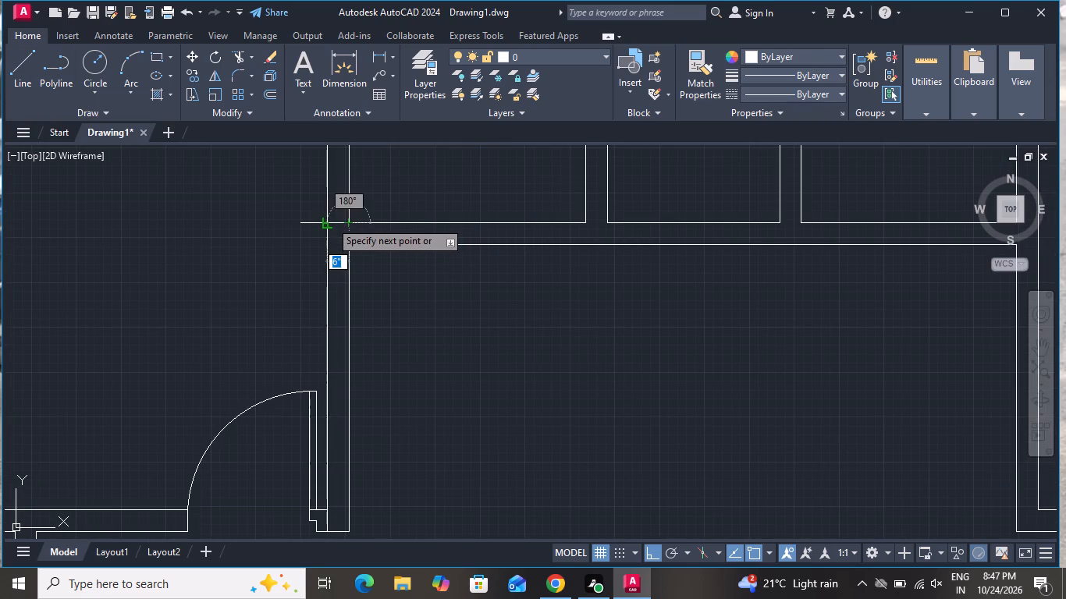
click(330, 221)
right_click(330, 221)
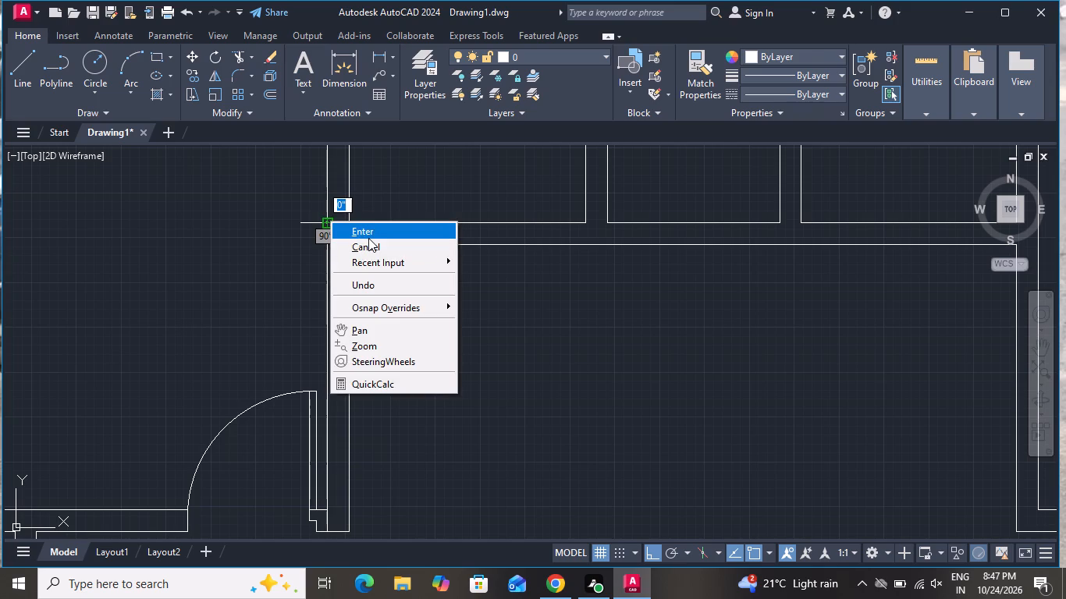
click(369, 243)
Offset the short line across the wall 3" upward to form the lower door jamb.
scroll(449, 321, down, 3)
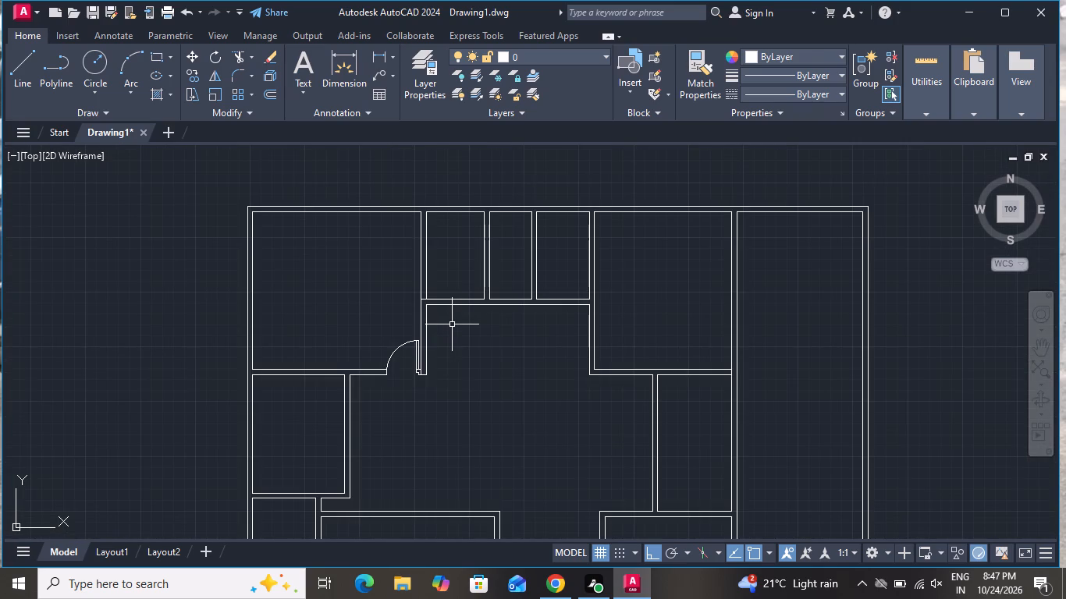
text(o 3)
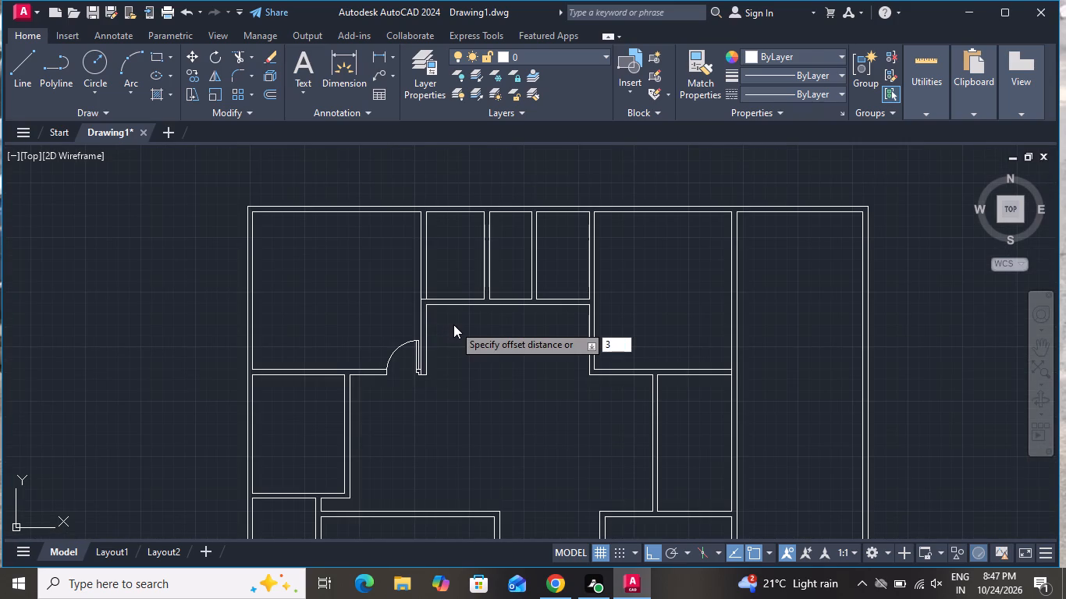
key(shift+quotedbl)
key(Return)
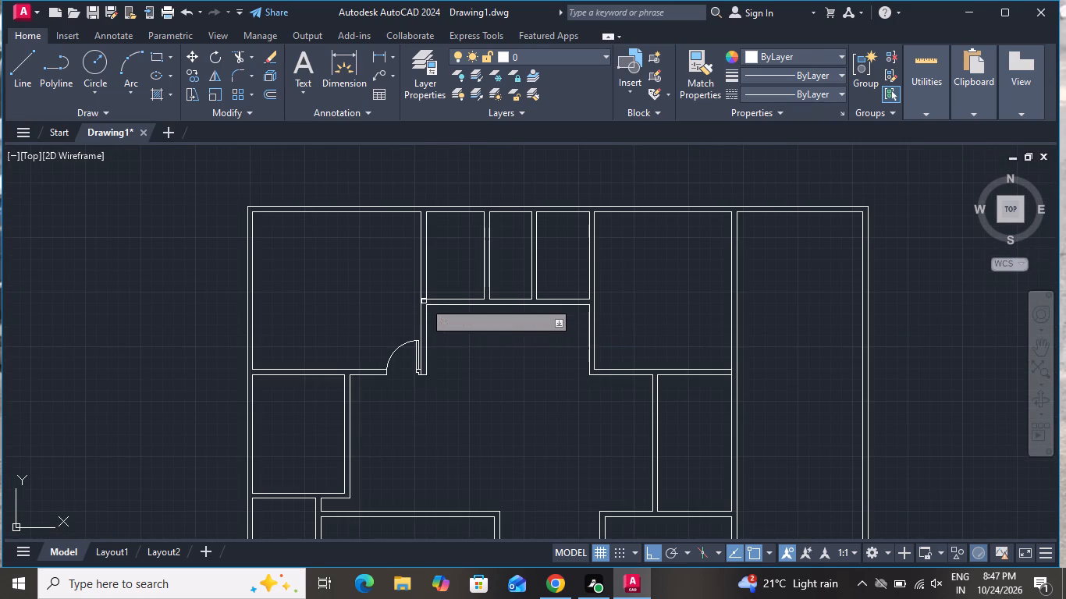
scroll(424, 301, up, 4)
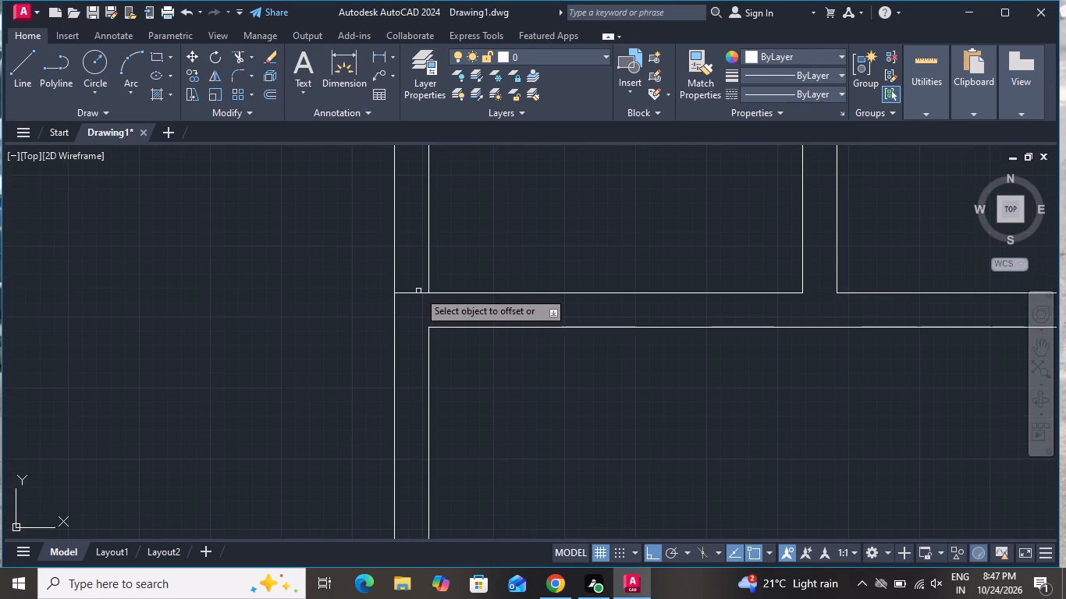
click(418, 291)
click(418, 294)
click(417, 265)
right_click(476, 272)
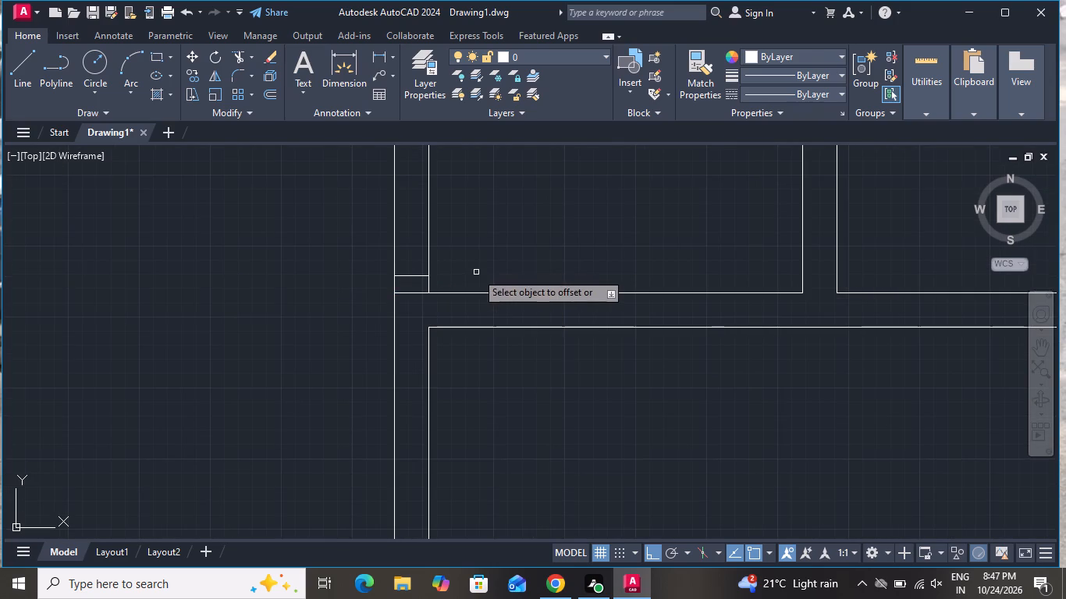
click(491, 293)
Offset the lower jamb line 2'6" upward to form the upper jamb of the door opening.
scroll(503, 381, down, 1)
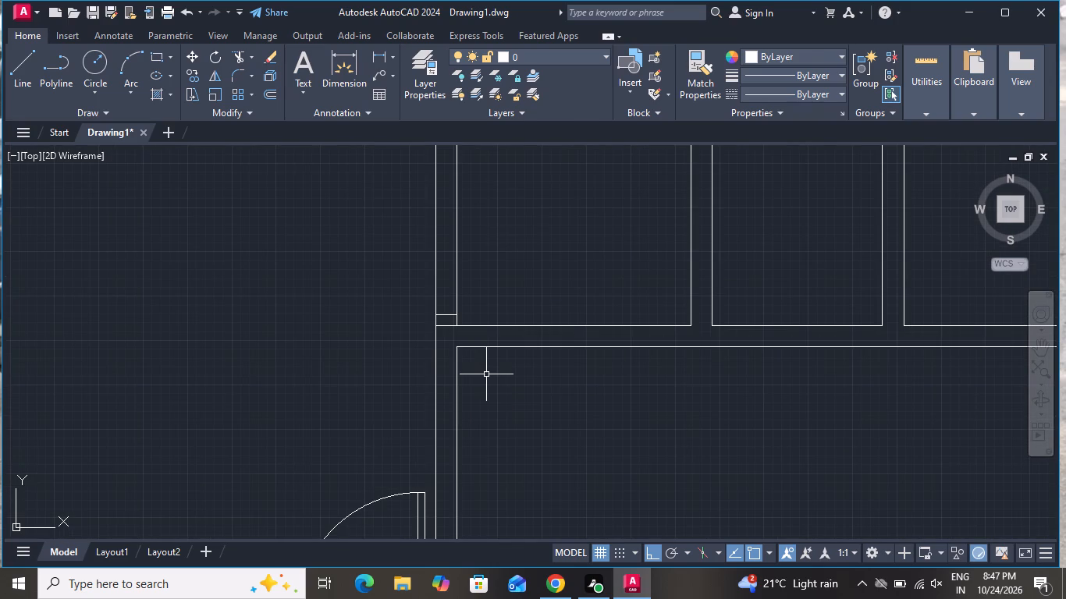
text(o)
key(space)
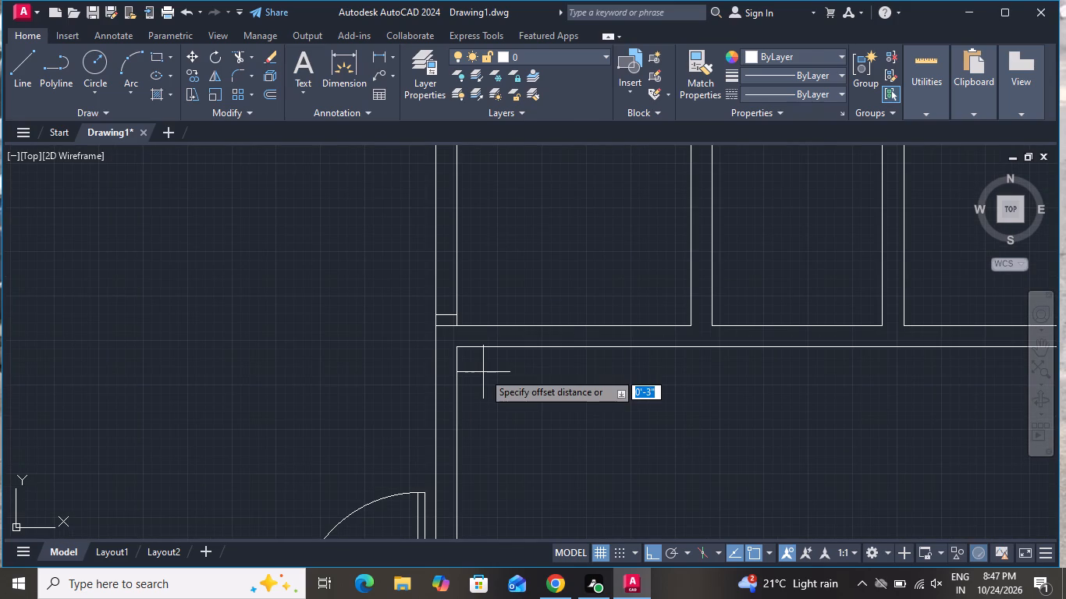
key(2)
key(apostrophe)
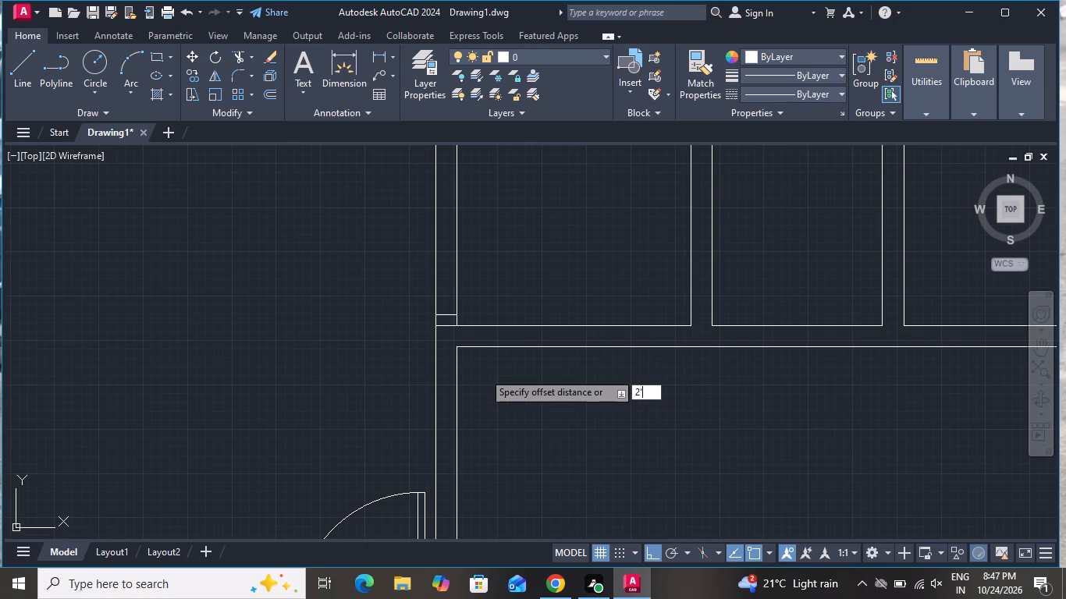
key(6)
key(shift+quotedbl)
key(Return)
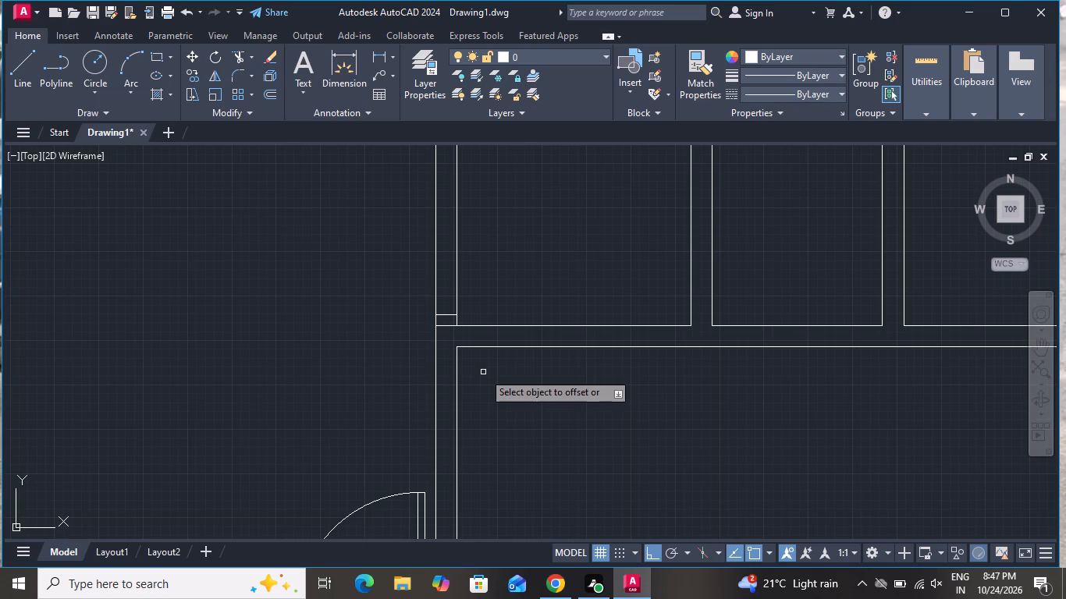
scroll(442, 313, up, 3)
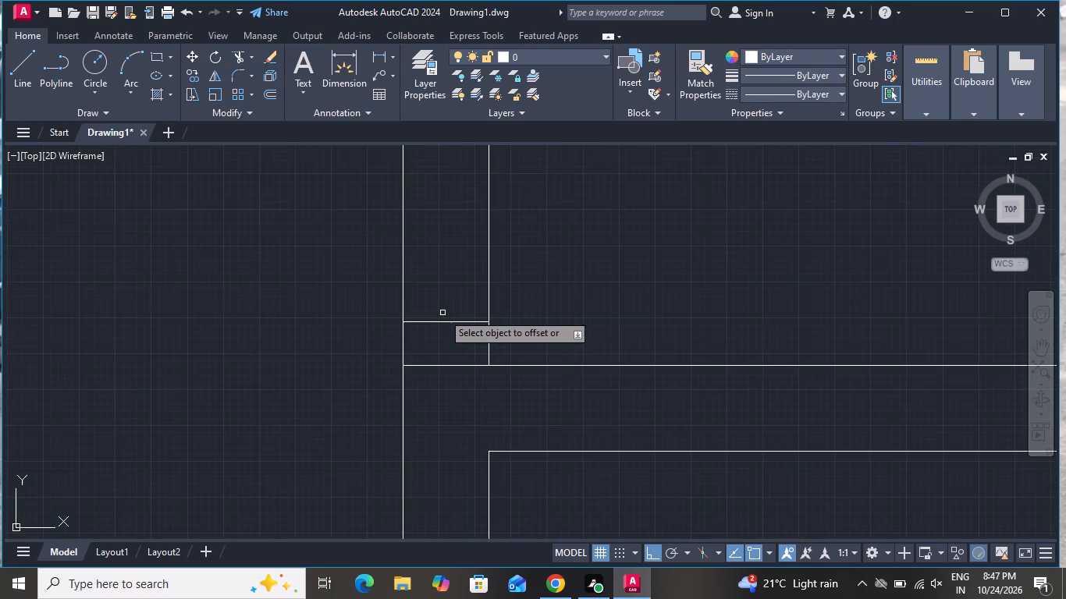
click(435, 321)
click(445, 268)
scroll(488, 369, down, 1)
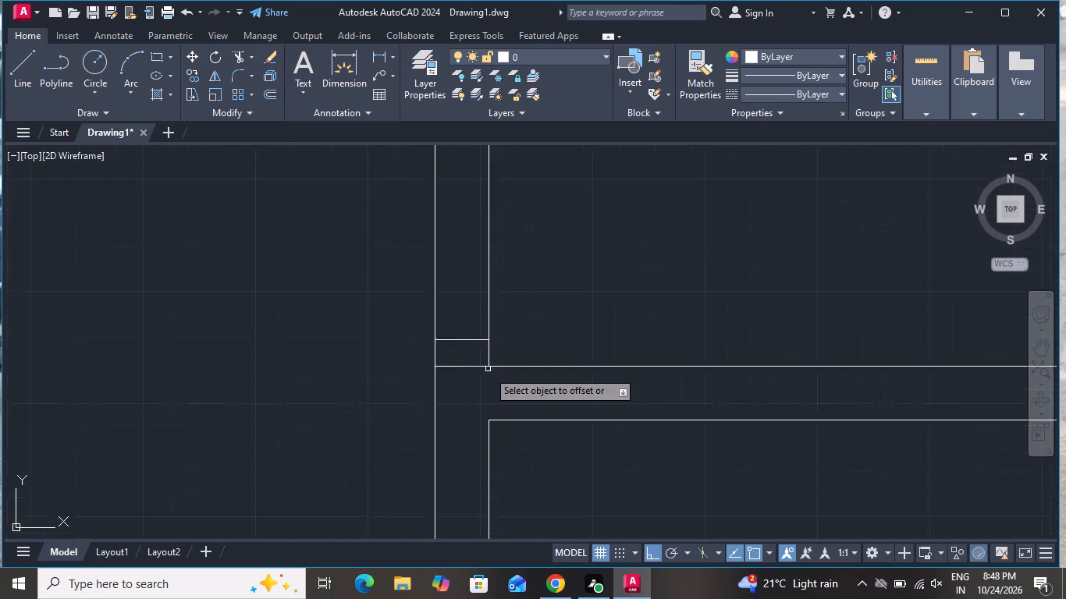
scroll(488, 373, down, 2)
right_click(506, 309)
click(536, 338)
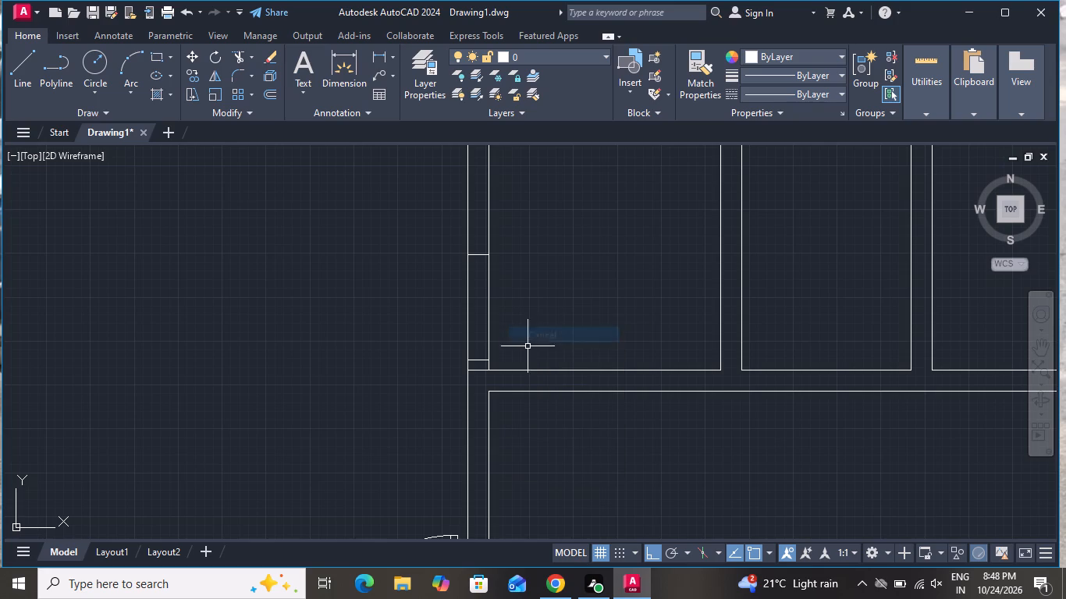
Draw a 2'6" horizontal leaf line from the lower jamb's midpoint rightward into the small room.
click(18, 48)
scroll(477, 360, up, 2)
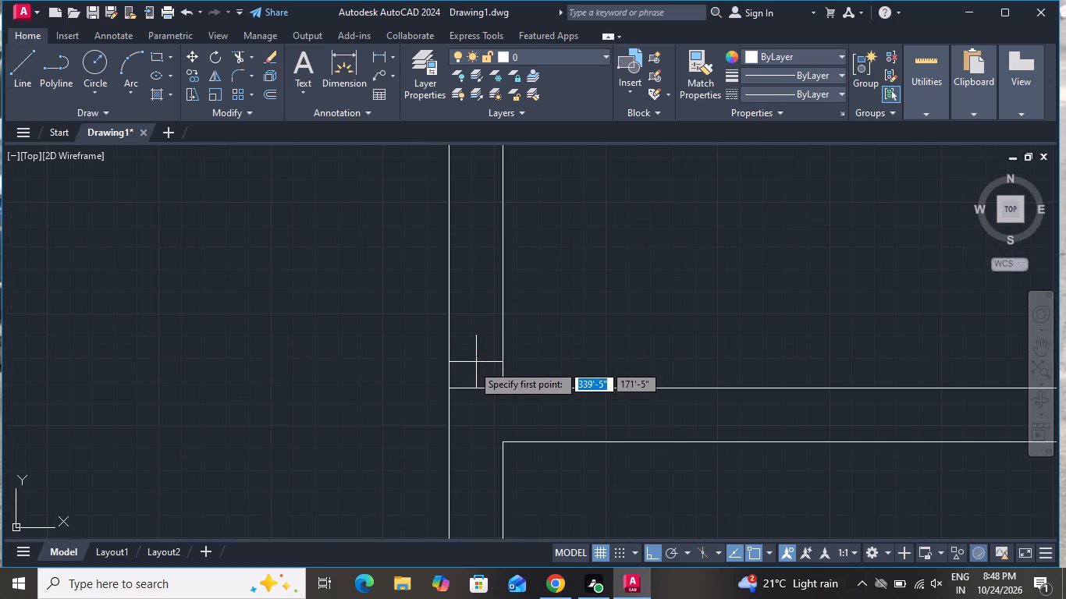
click(477, 362)
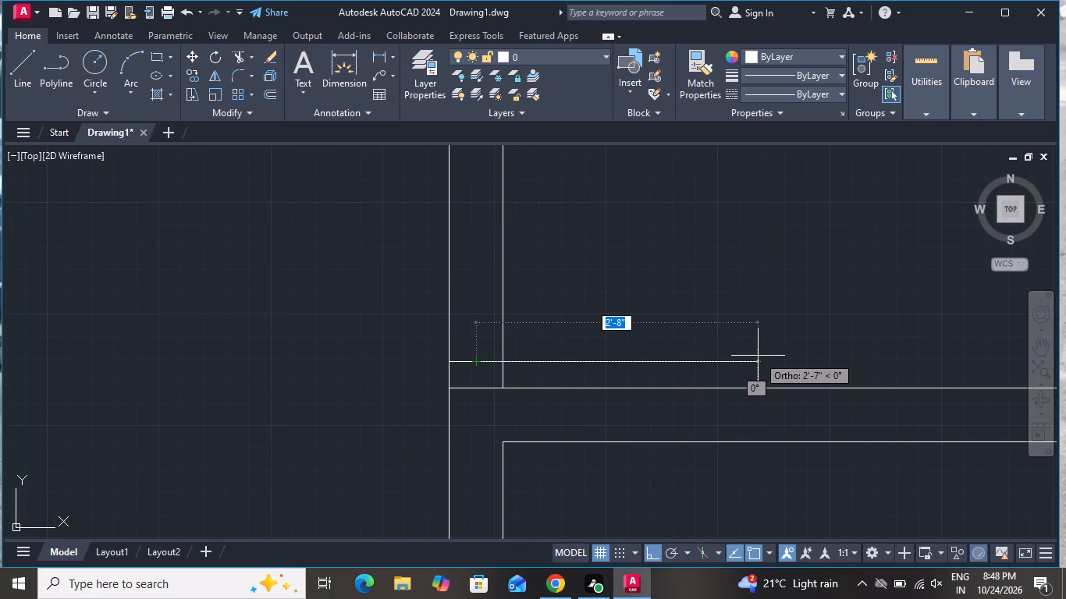
text(2'6)
key(shift+quotedbl)
key(Return)
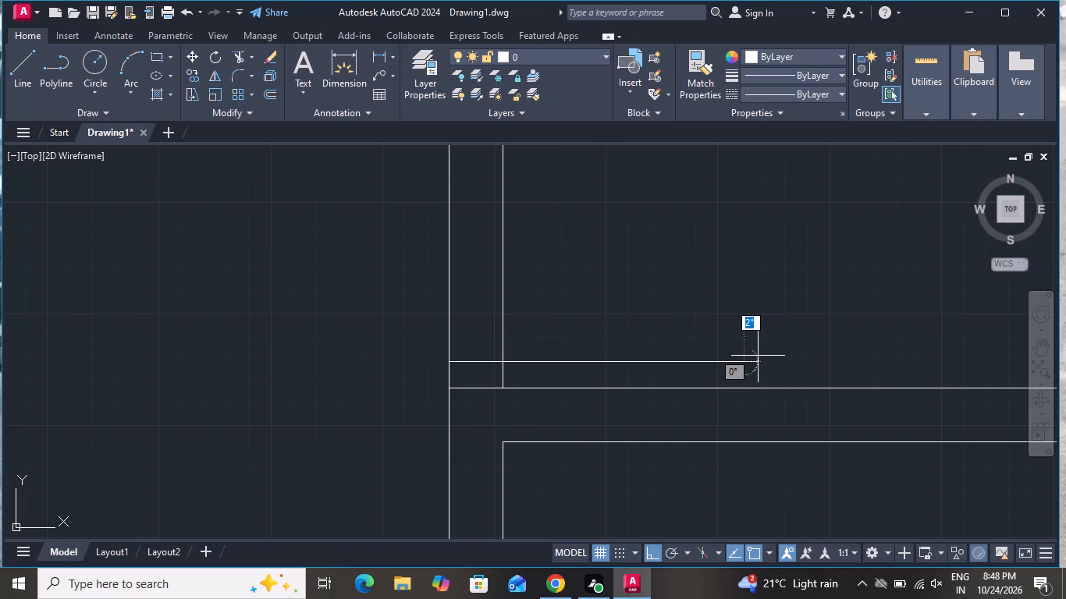
right_click(701, 344)
click(752, 373)
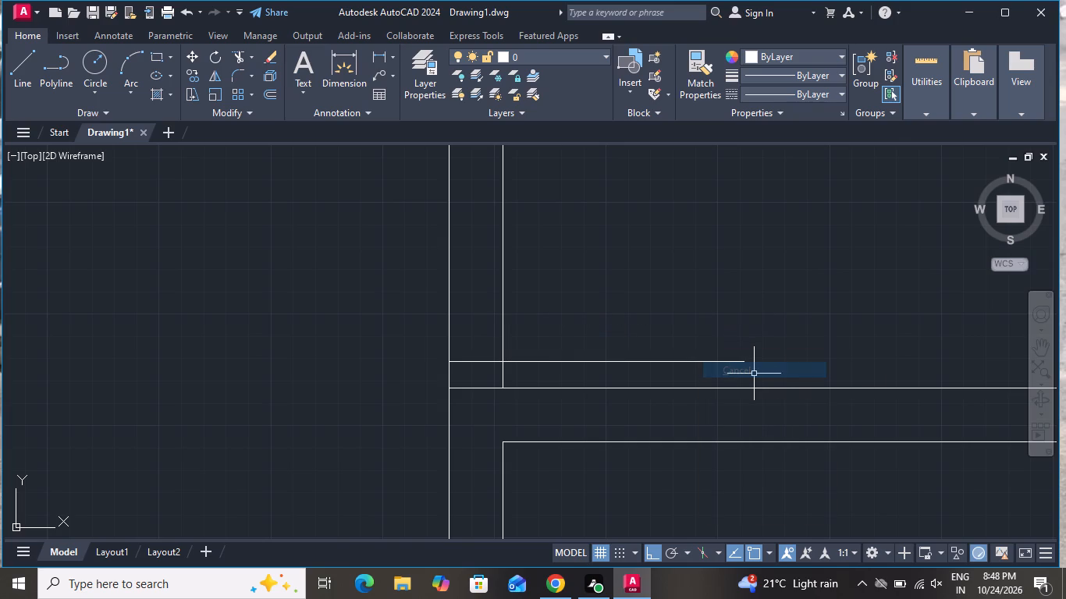
Offset the horizontal door leaf line 2" upward.
key(o)
key(space)
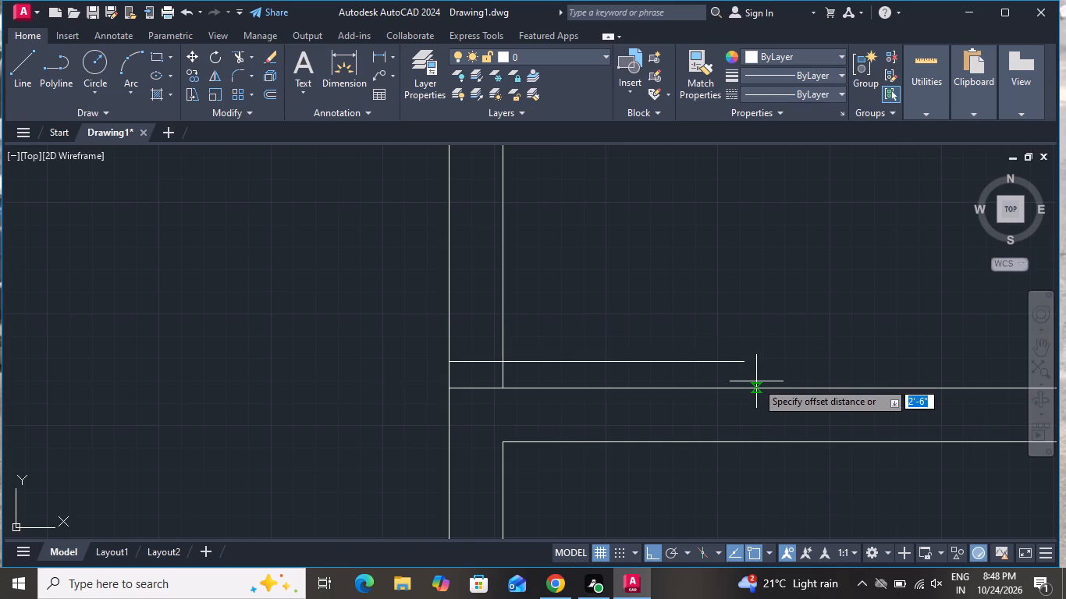
key(2)
key(shift+quotedbl)
key(Return)
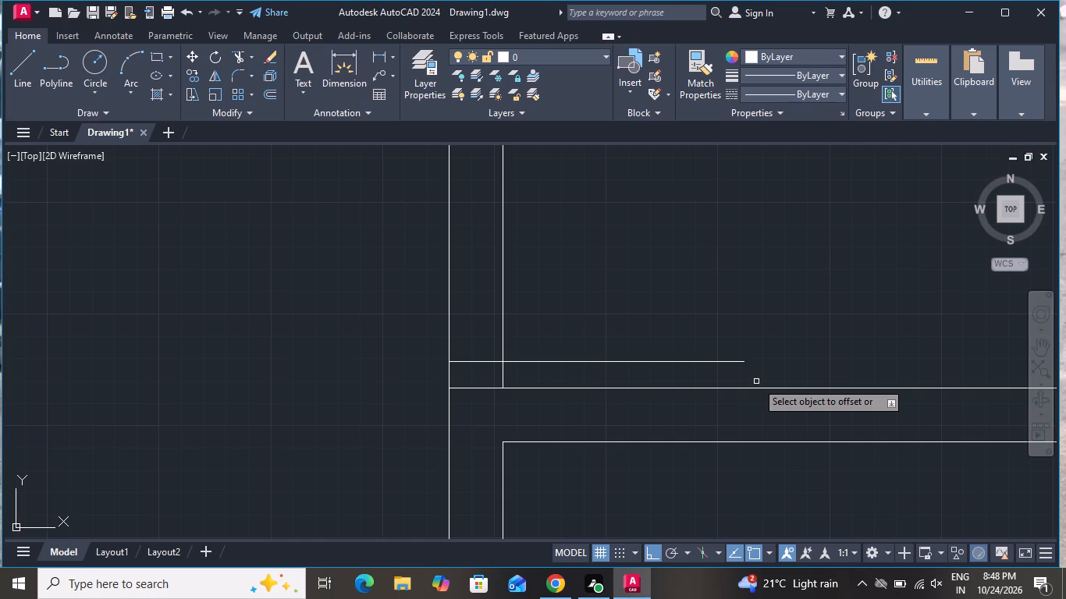
click(568, 361)
click(566, 333)
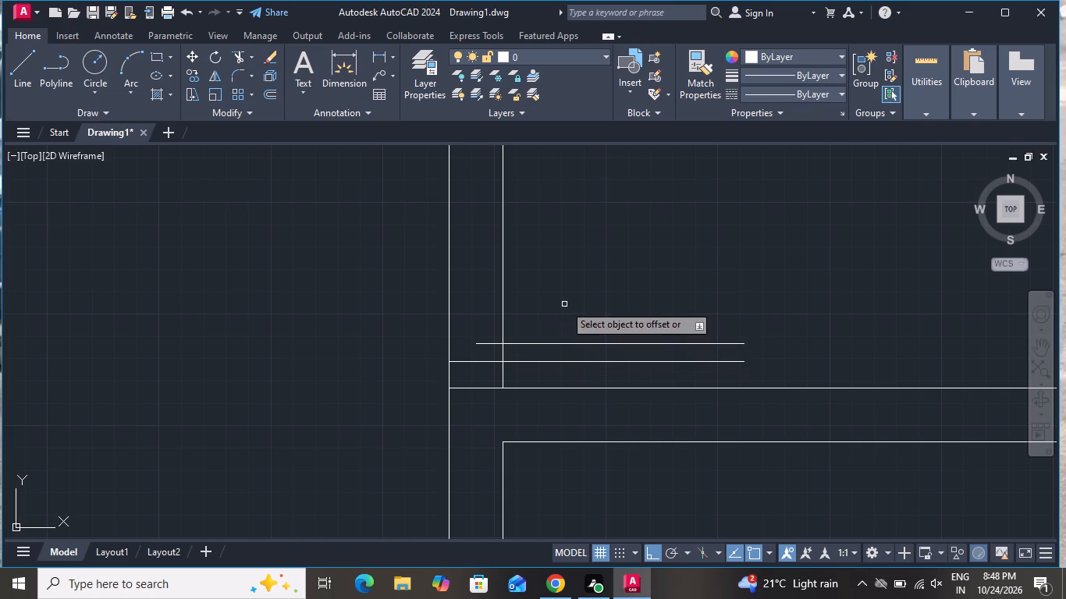
right_click(564, 304)
click(585, 326)
Draw the door swing arc from the upper jamb's midpoint through the upper leaf line's right end to the lower leaf line's right end.
scroll(585, 326, down, 2)
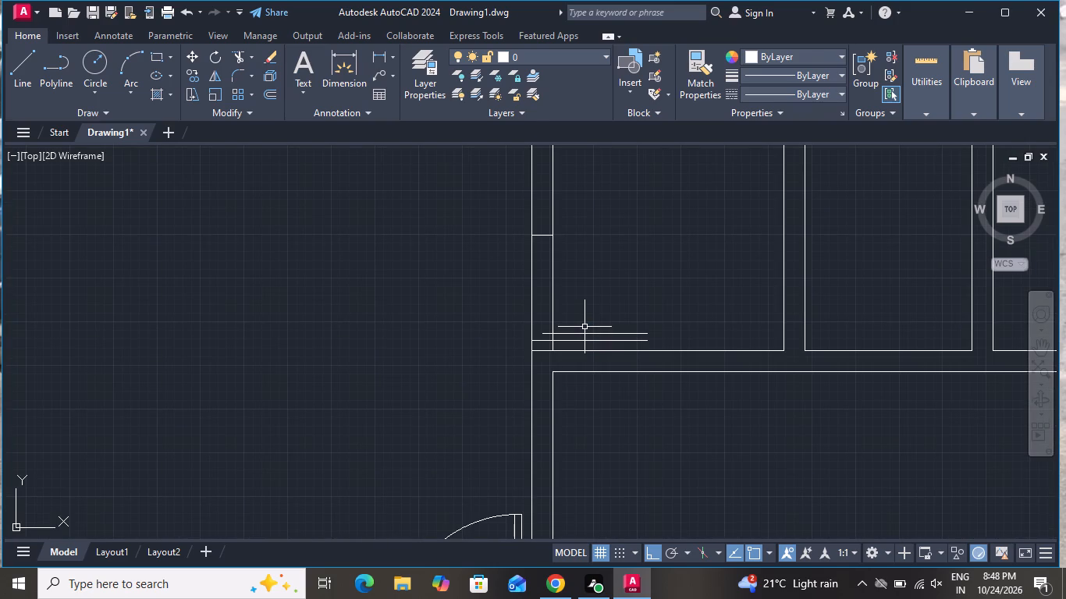
text(a)
key(space)
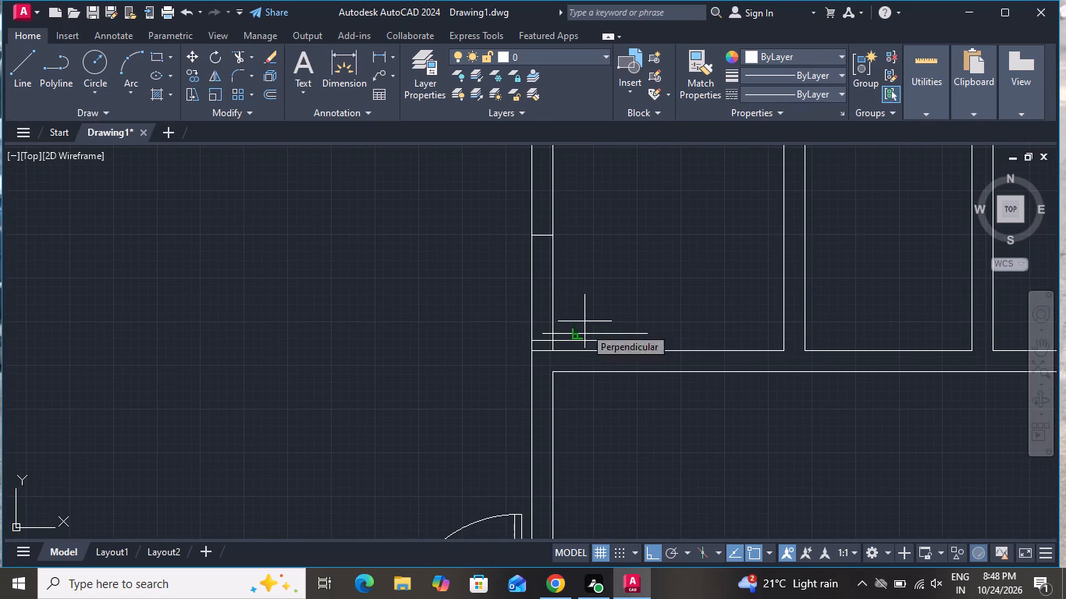
scroll(545, 247, up, 2)
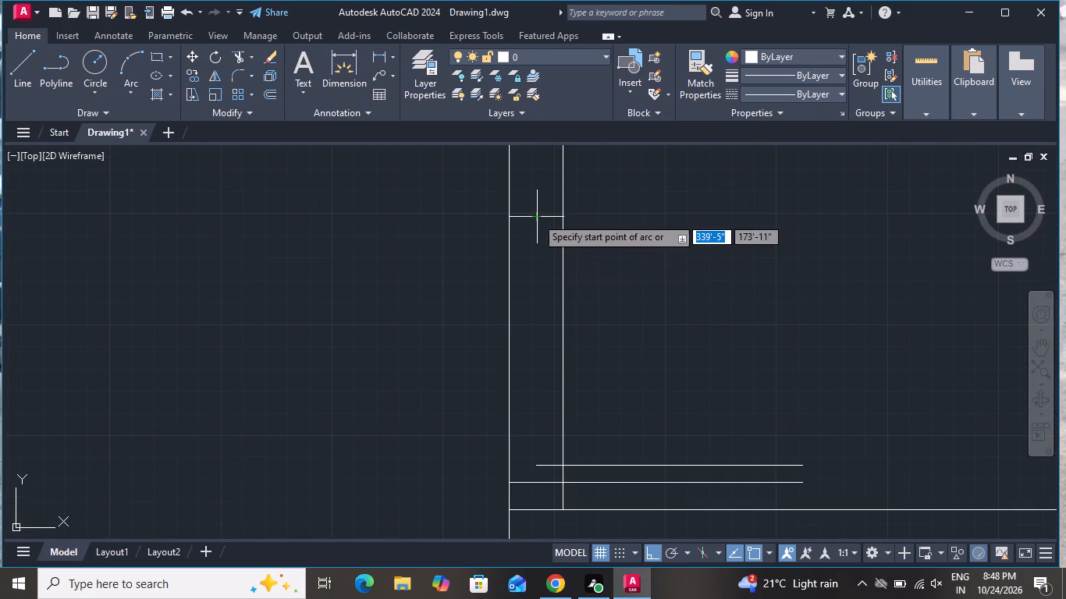
click(536, 217)
click(799, 461)
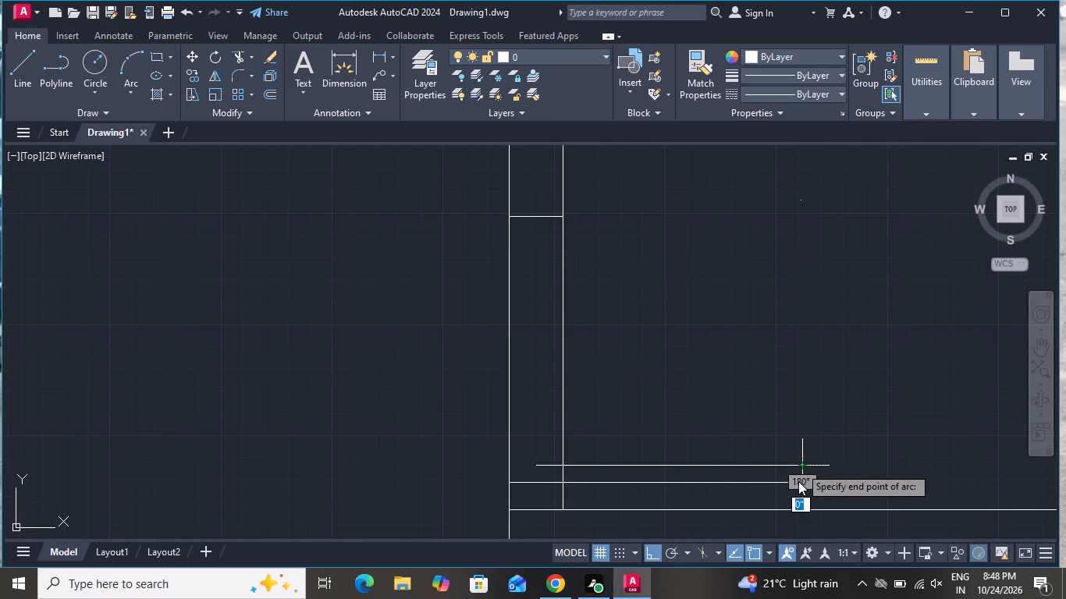
scroll(805, 489, up, 3)
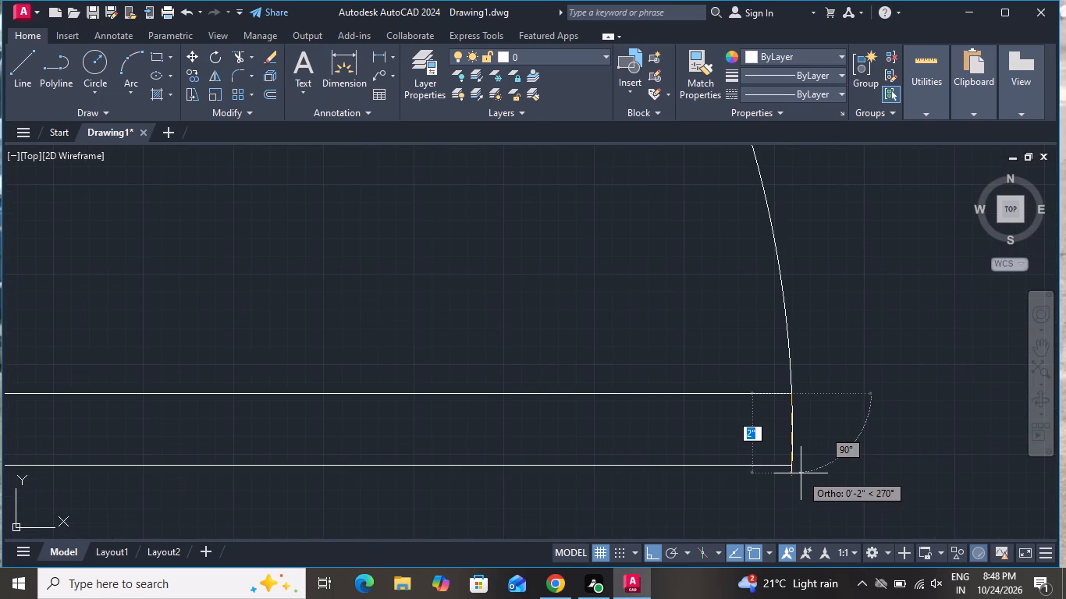
click(798, 465)
scroll(815, 473, down, 4)
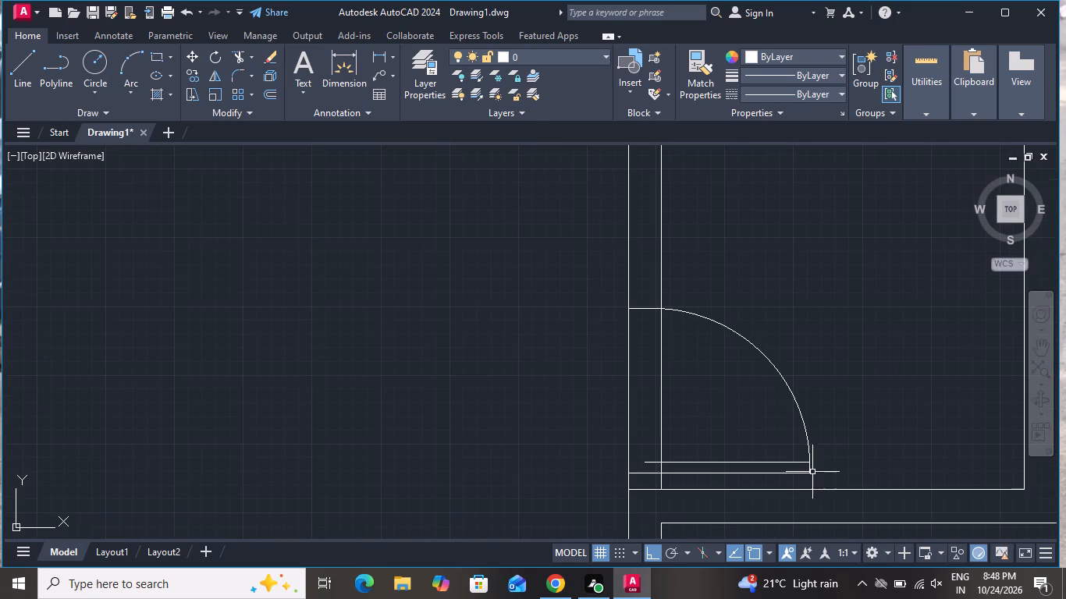
Draw a short vertical line from the upper leaf line's left end down to the lower leaf line.
click(17, 65)
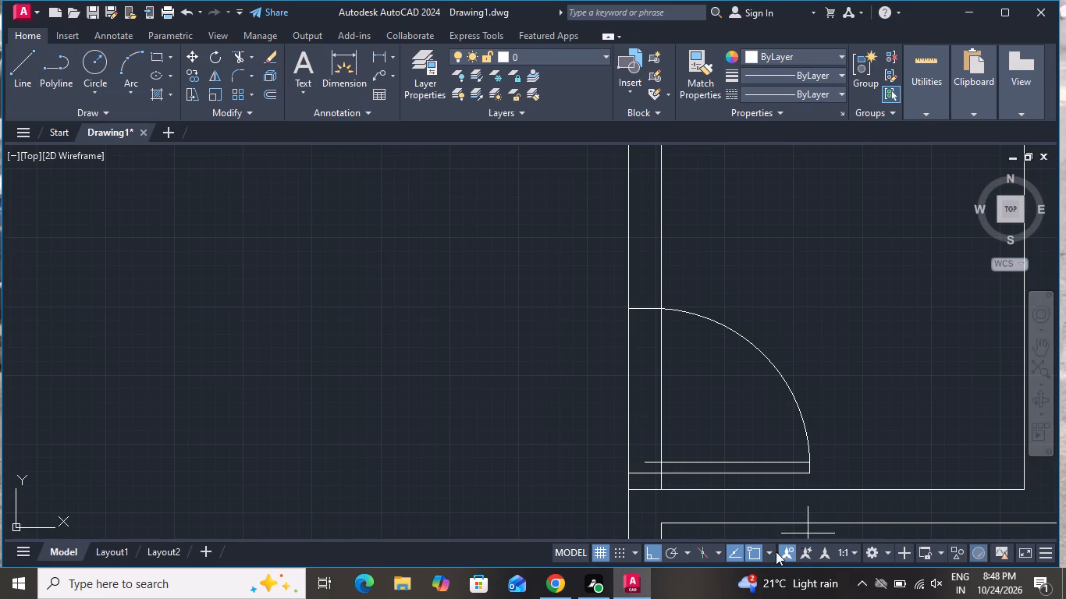
scroll(638, 460, up, 4)
scroll(667, 414, down, 3)
scroll(678, 484, up, 3)
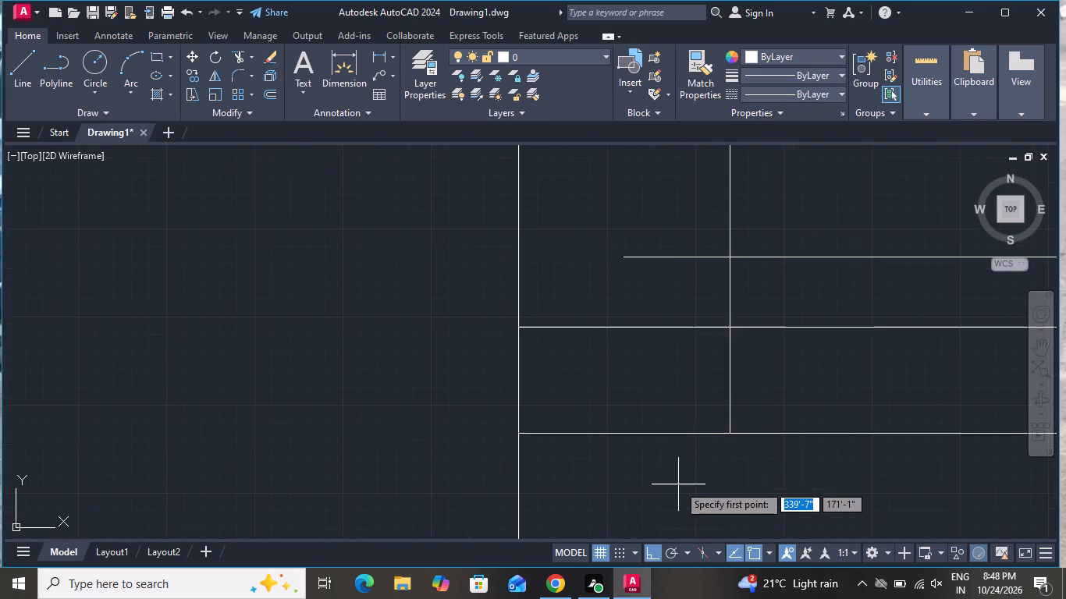
click(617, 264)
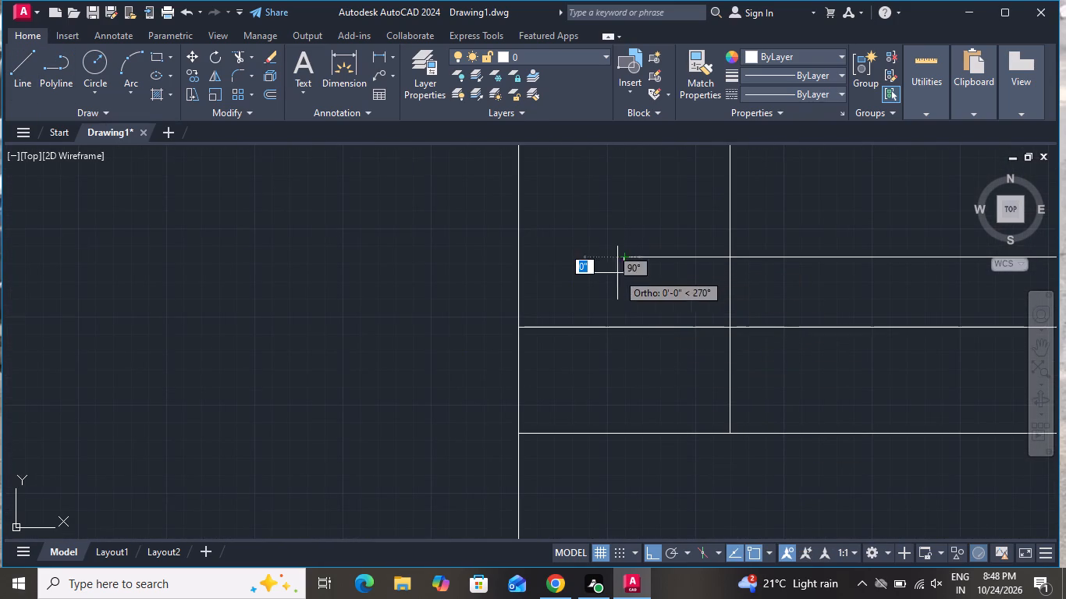
click(625, 328)
right_click(625, 330)
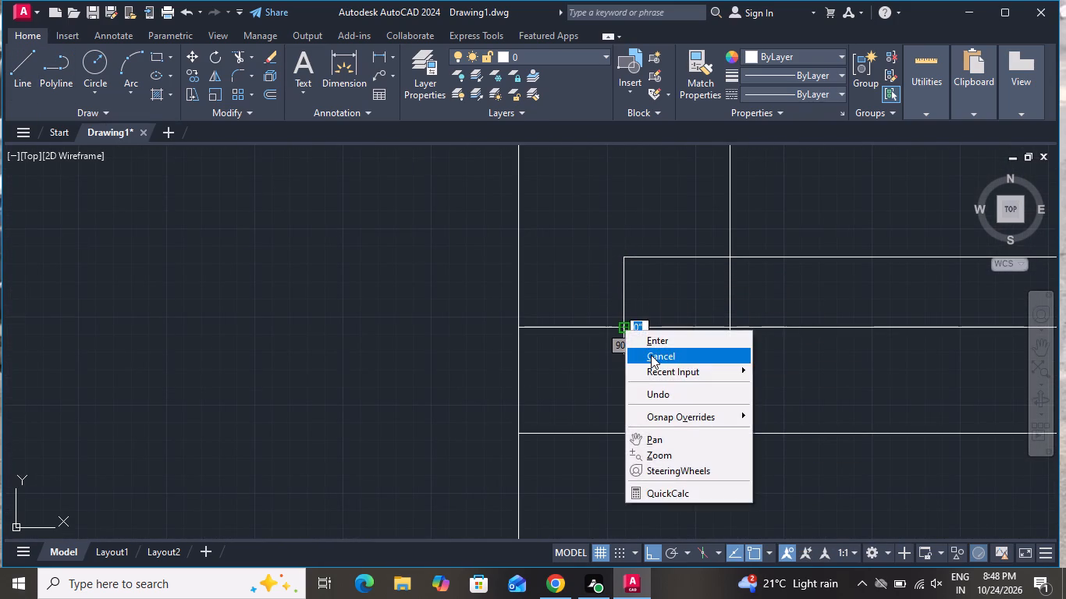
click(651, 355)
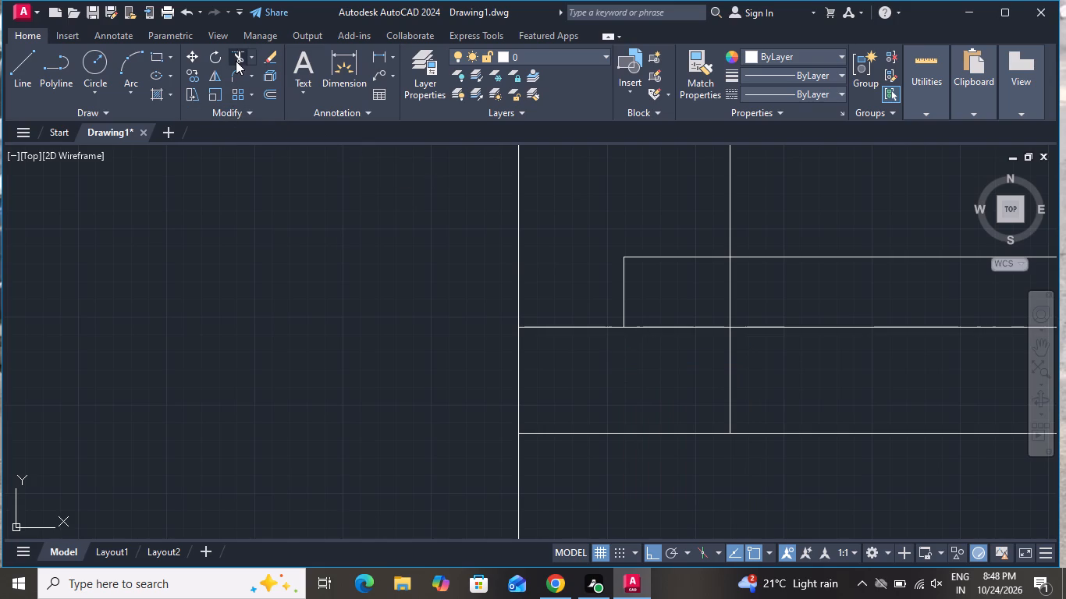
Trim the lower leaf line between the short closing line and the wall's right face, and both wall lines across the door opening.
click(236, 61)
click(673, 371)
click(674, 306)
scroll(723, 492, down, 3)
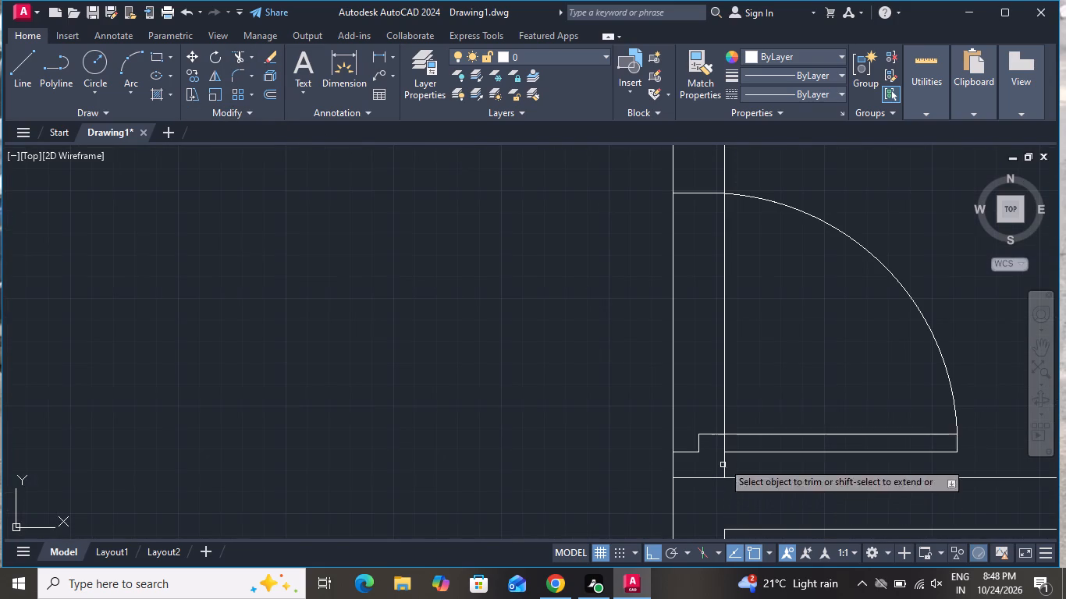
click(764, 346)
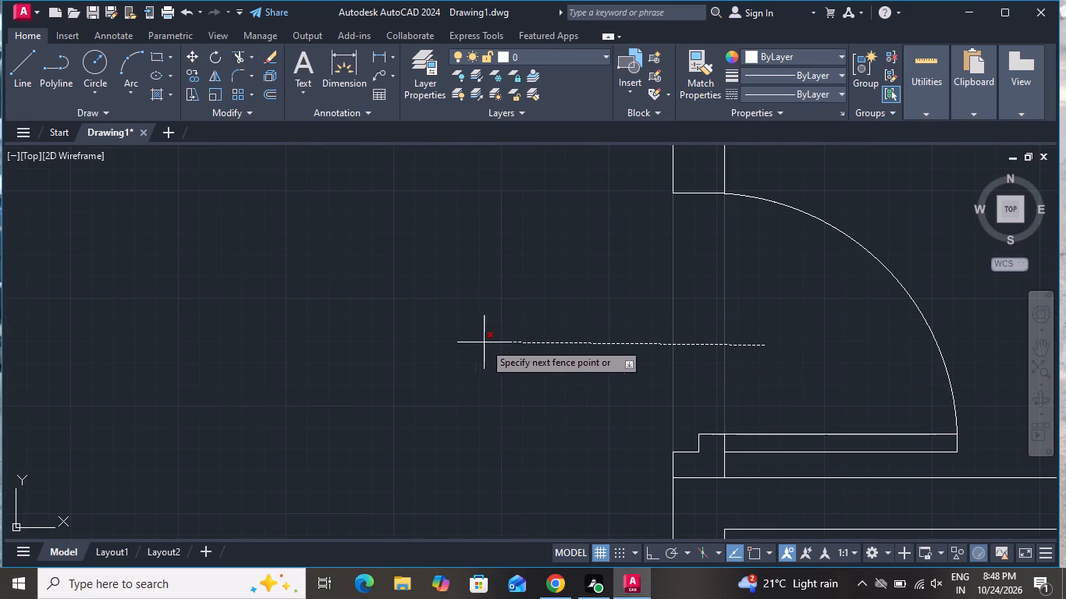
click(425, 350)
right_click(416, 352)
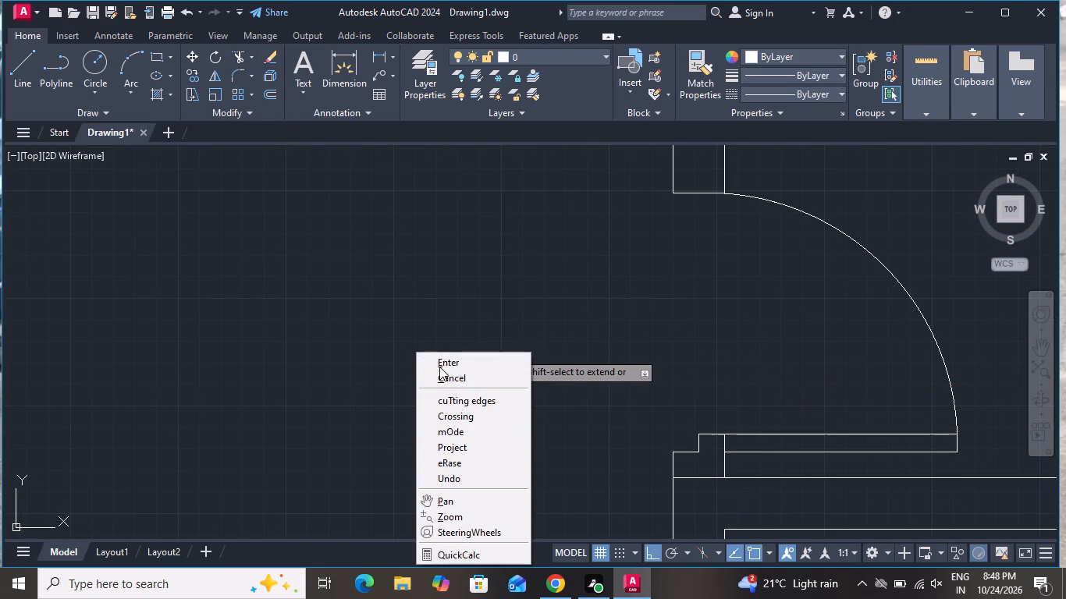
click(442, 371)
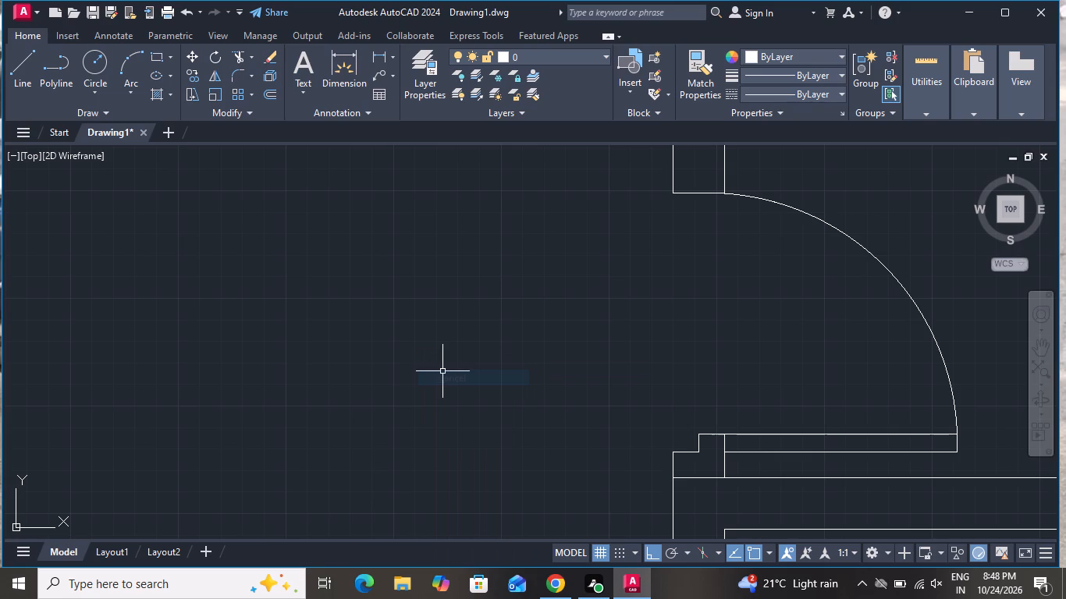
Draw a short horizontal line across the wall between the first and second small rooms, just below the top wall.
scroll(442, 371, down, 4)
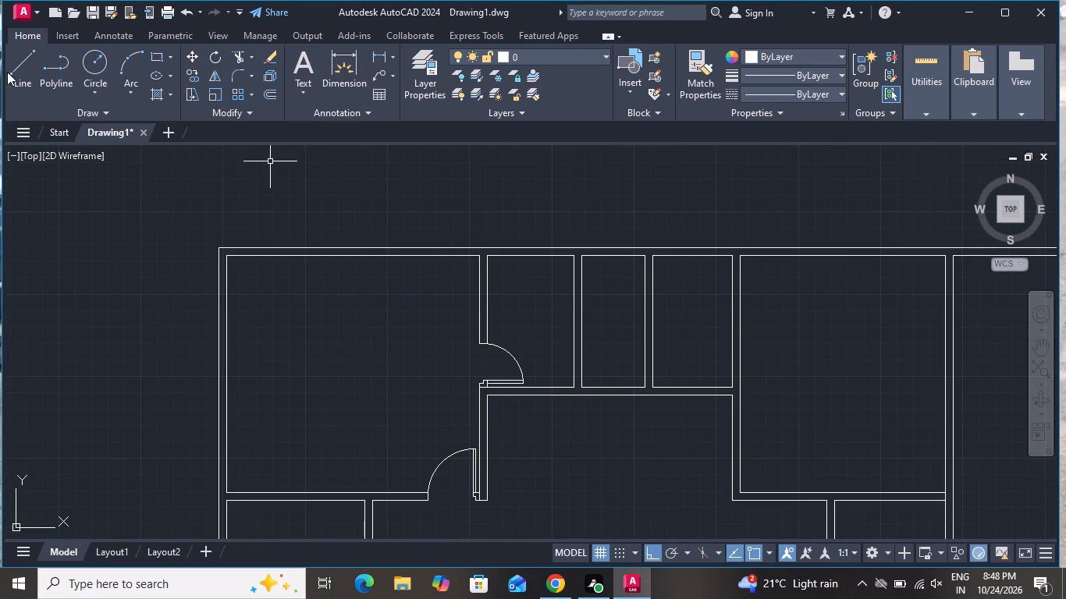
click(7, 71)
click(22, 60)
scroll(592, 254, up, 2)
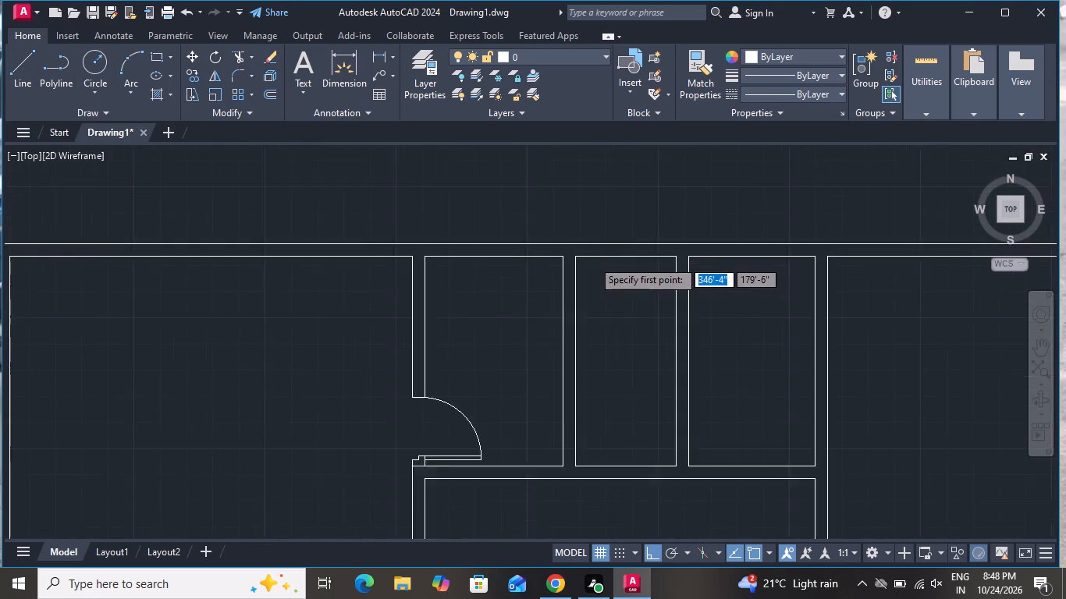
click(568, 314)
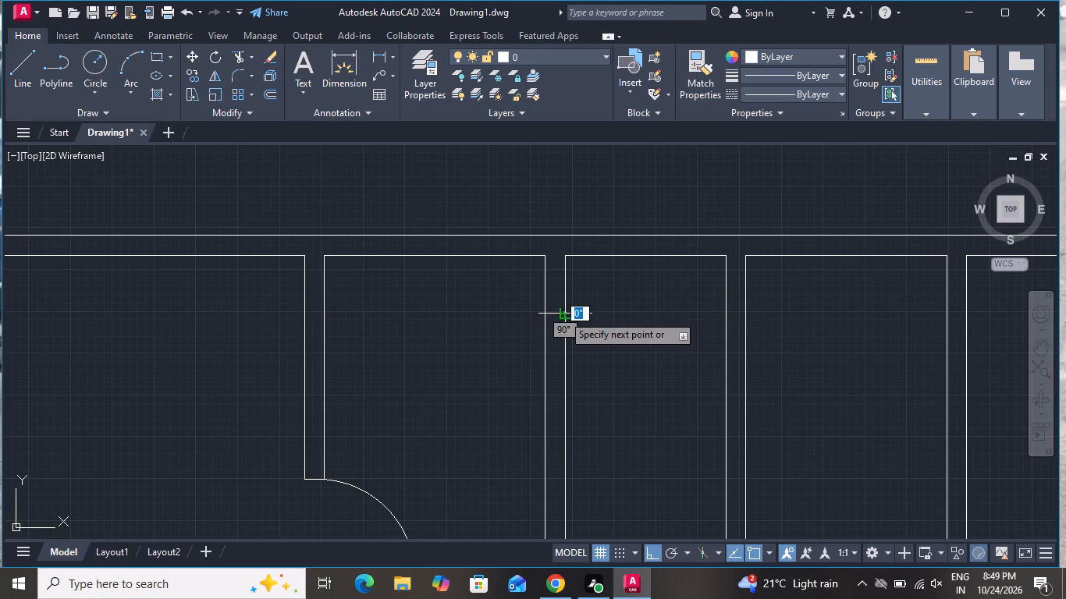
click(542, 314)
right_click(542, 314)
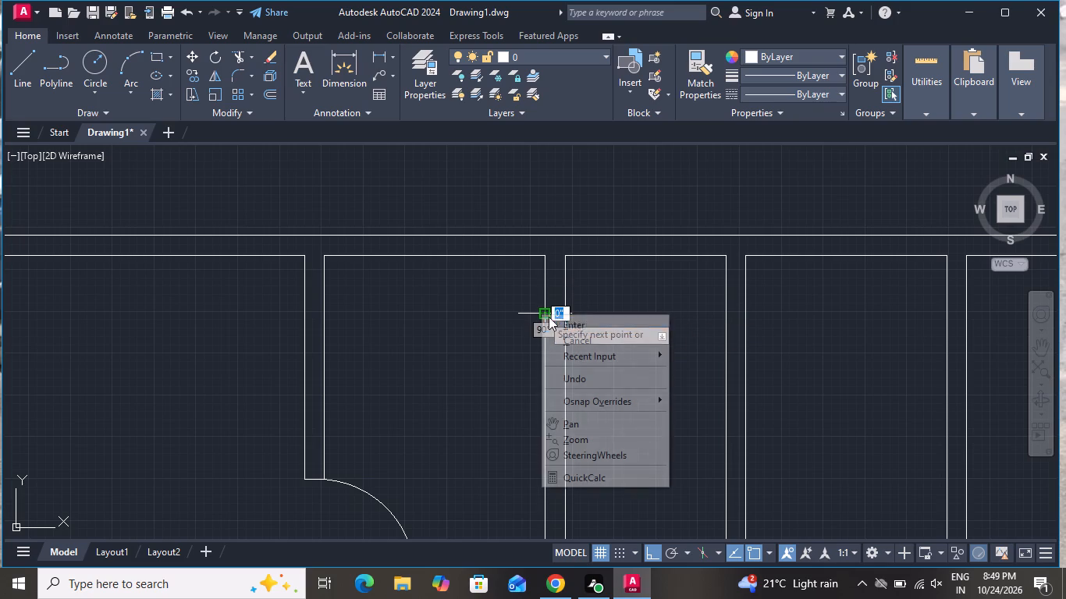
click(571, 331)
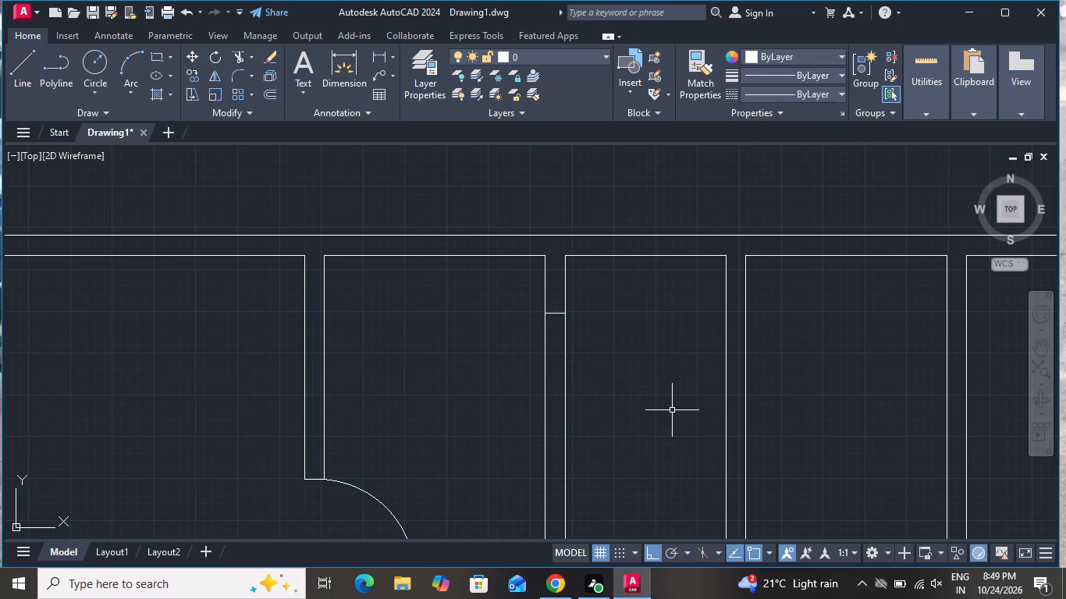
Offset the short line across the partition wall 3" downward to form the upper jamb.
text(o)
key(space)
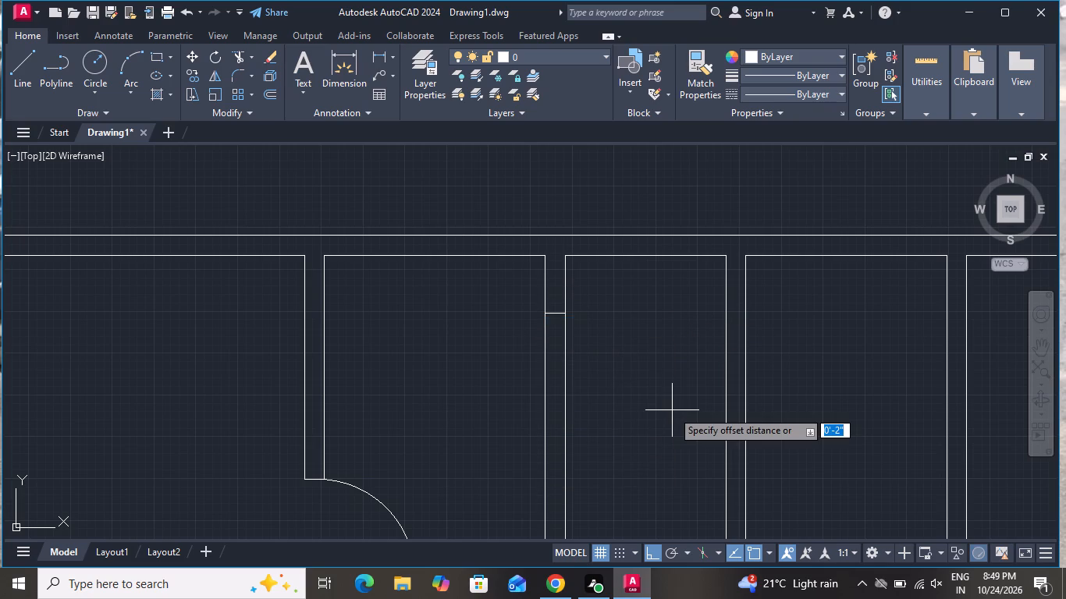
key(3)
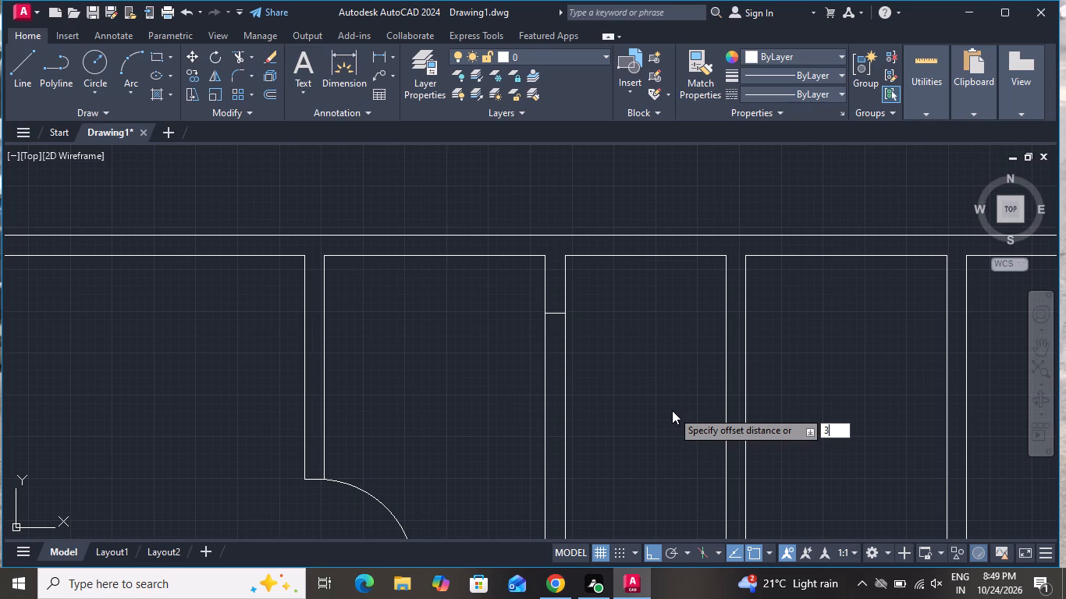
key(shift+quotedbl)
key(Return)
scroll(562, 323, up, 2)
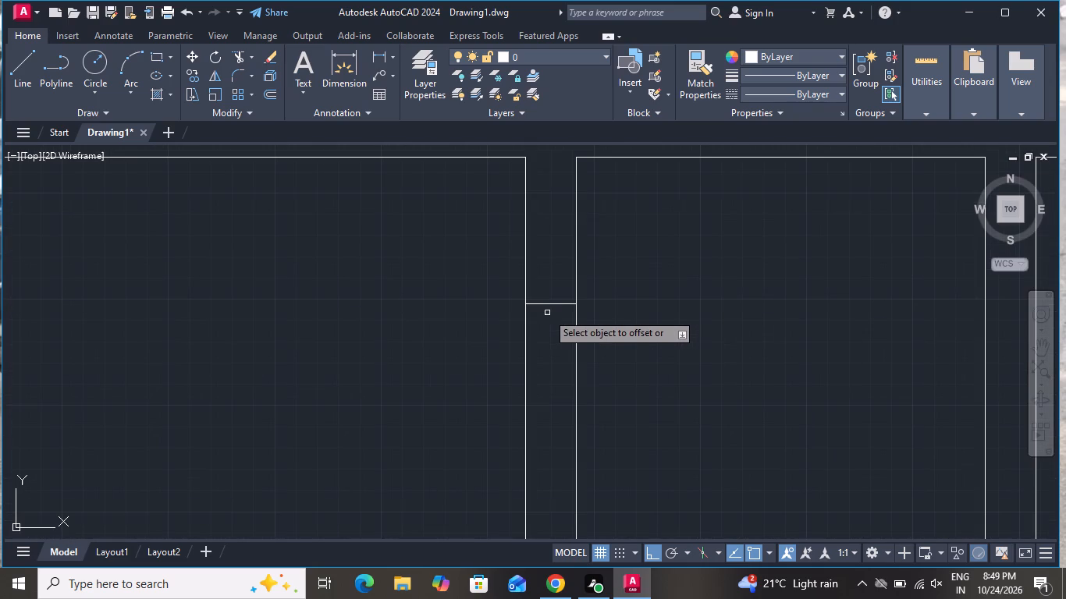
click(549, 304)
click(549, 351)
right_click(549, 352)
click(568, 372)
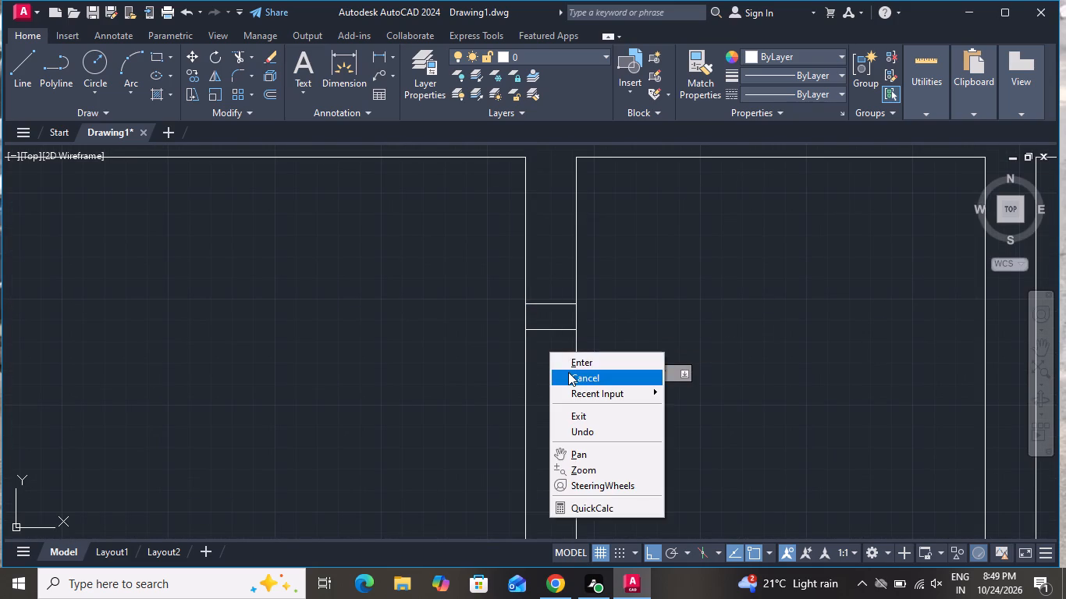
Offset the upper jamb line 2'6" downward to form the lower jamb of the door opening.
text(o)
key(space)
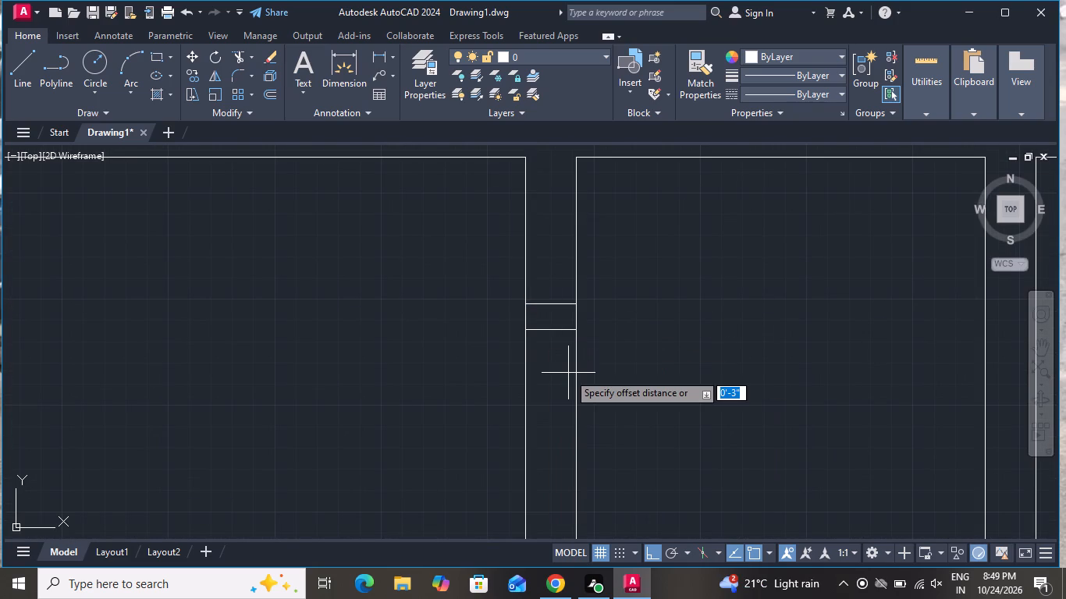
text(2'6)
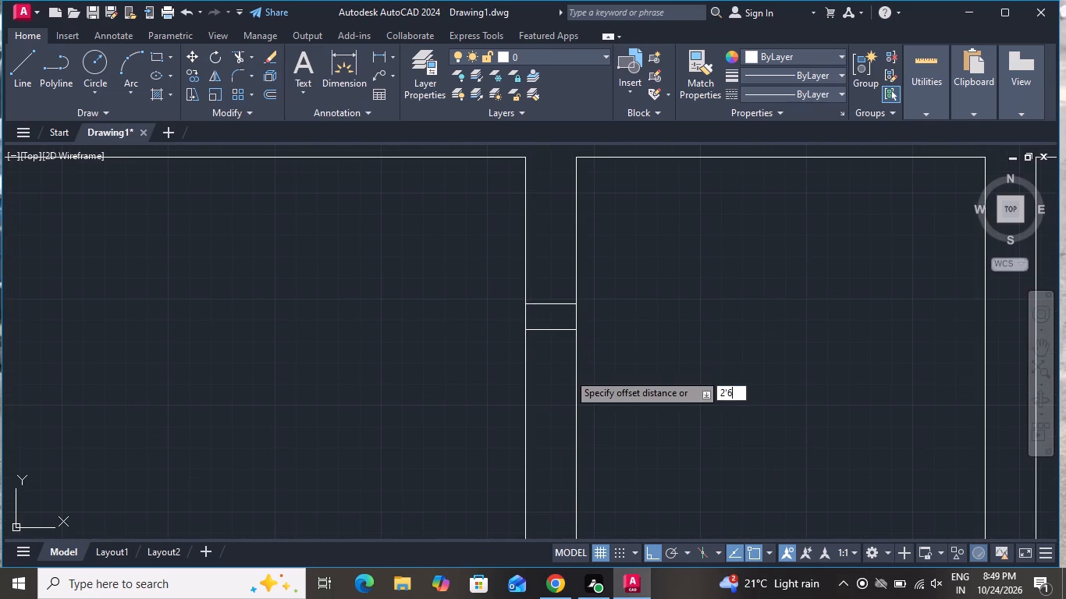
key(shift+quotedbl)
key(Return)
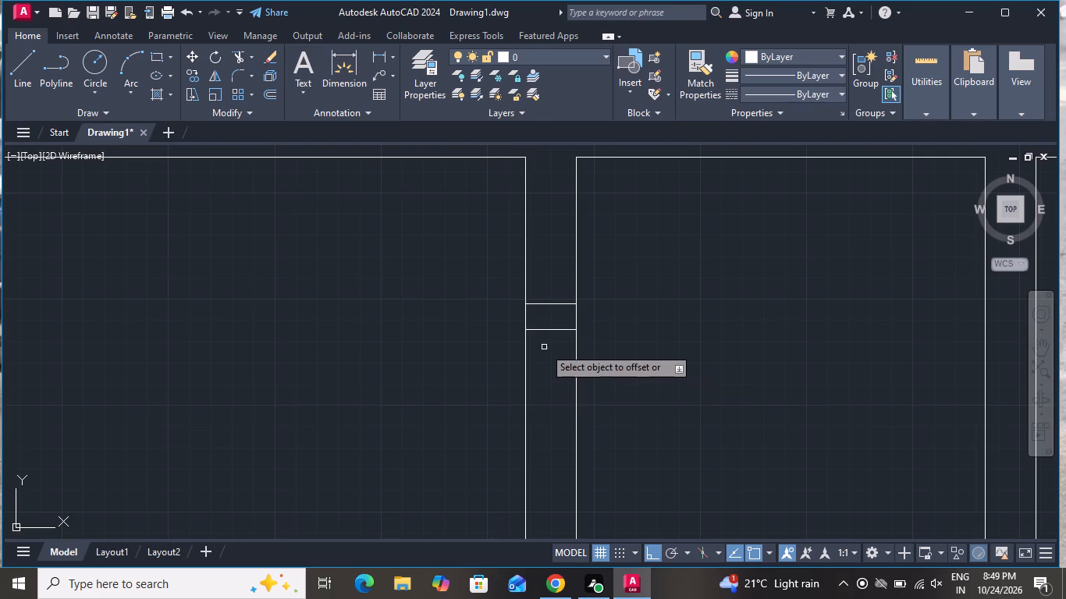
scroll(544, 346, down, 2)
click(556, 338)
click(556, 442)
right_click(588, 388)
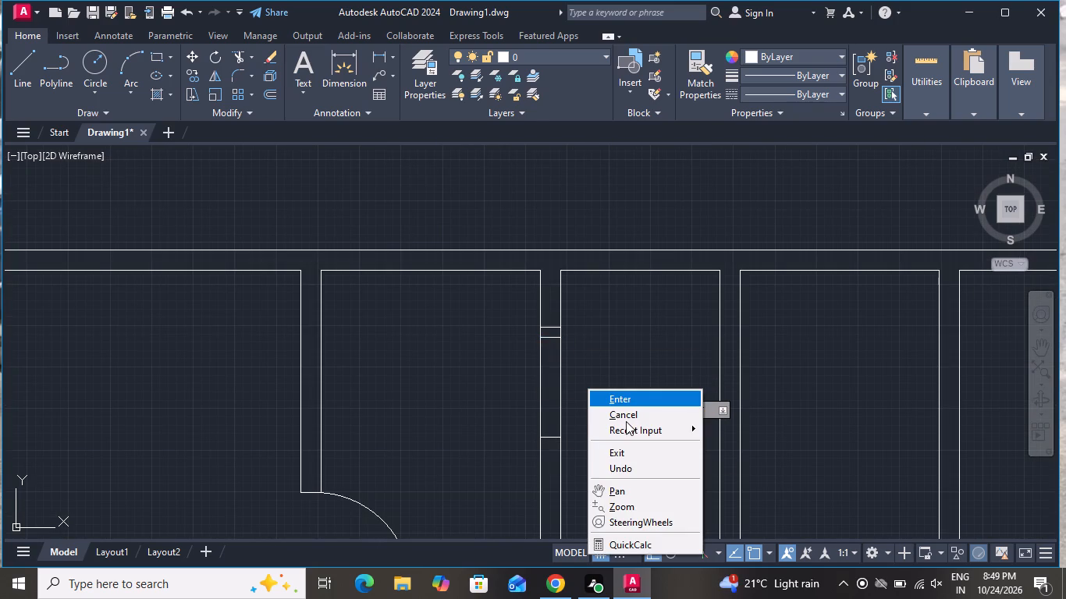
click(626, 421)
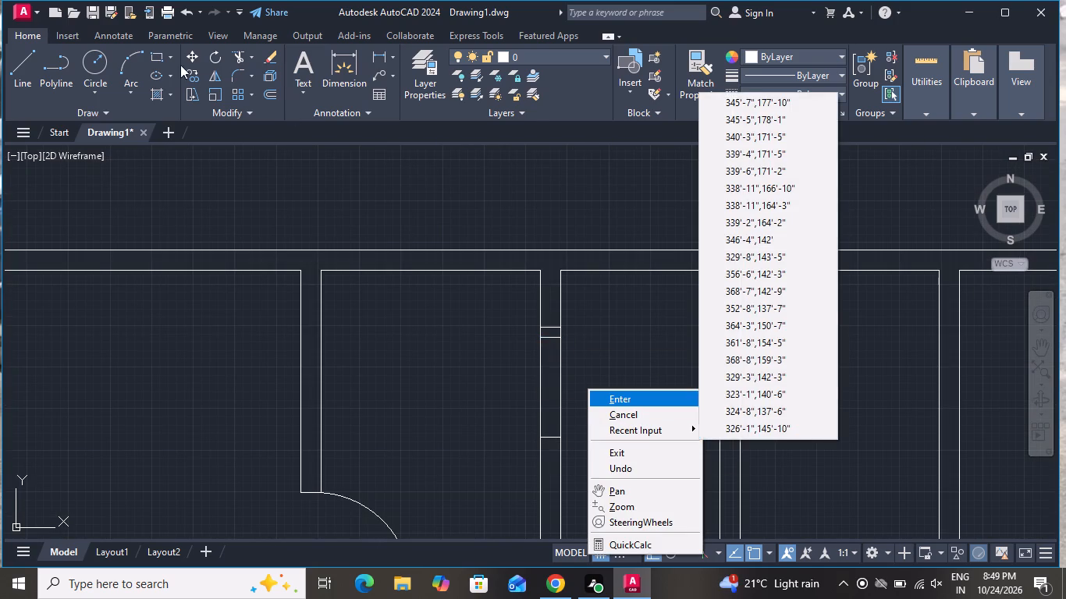
click(641, 416)
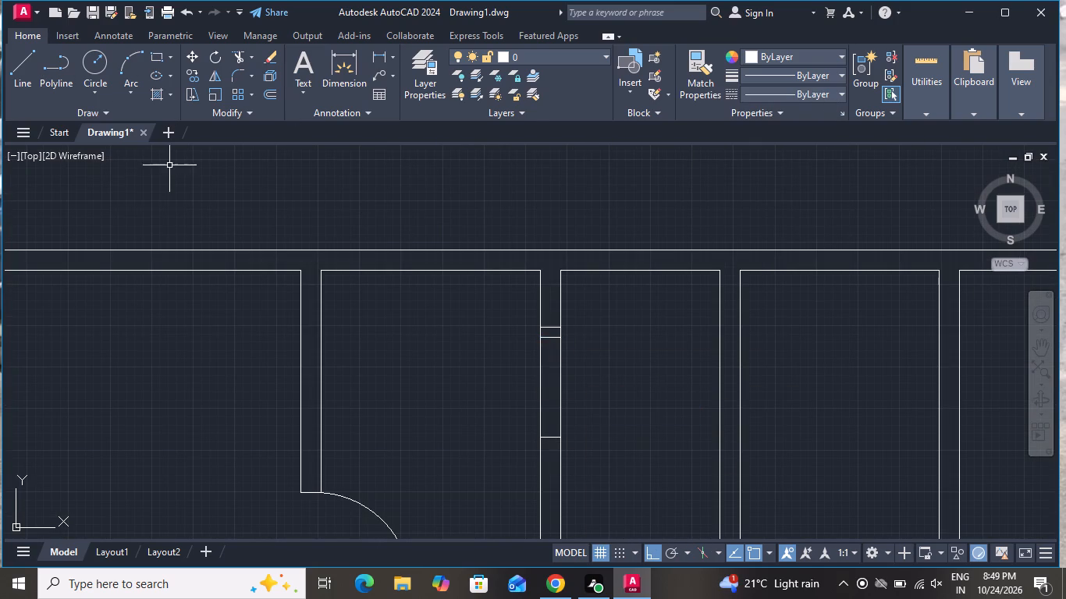
Draw a 2'6" horizontal leaf line from the upper jamb's midpoint rightward into the second small room.
click(31, 74)
scroll(536, 336, up, 2)
click(574, 337)
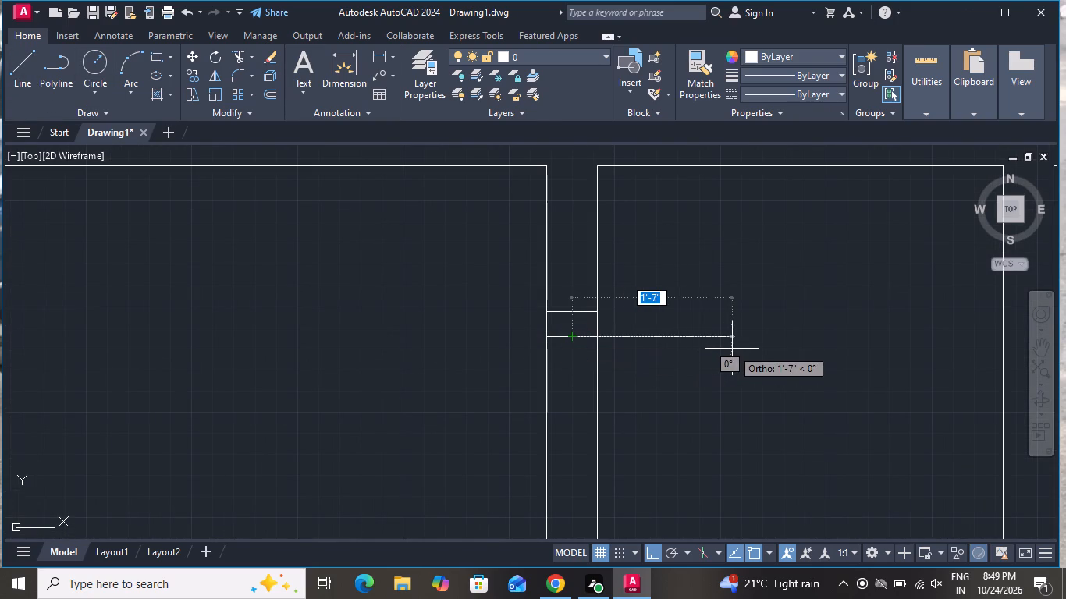
key(2)
key(apostrophe)
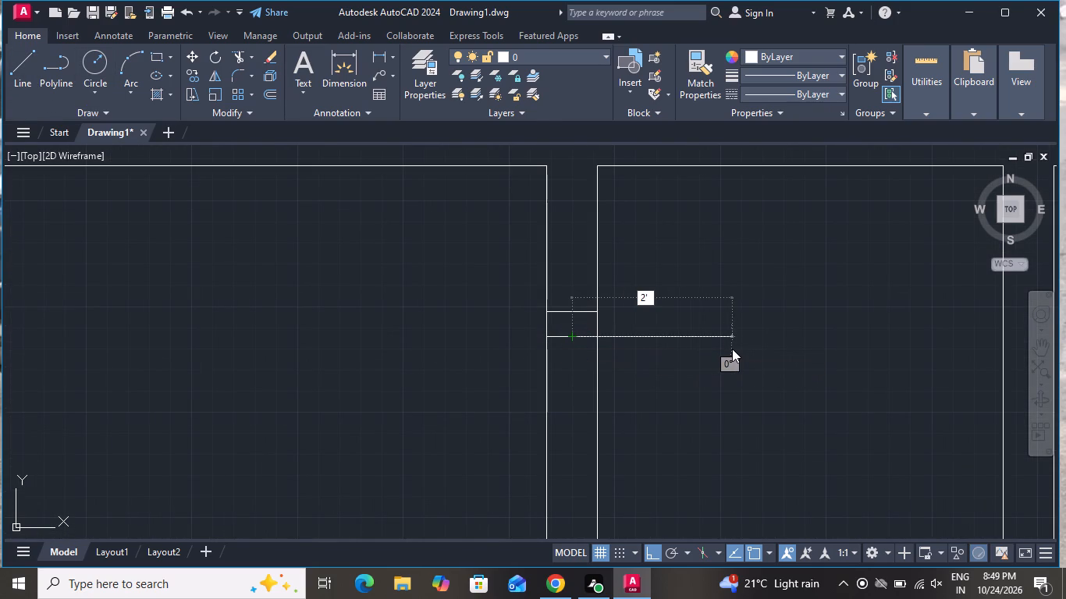
key(6)
key(shift+quotedbl)
key(Return)
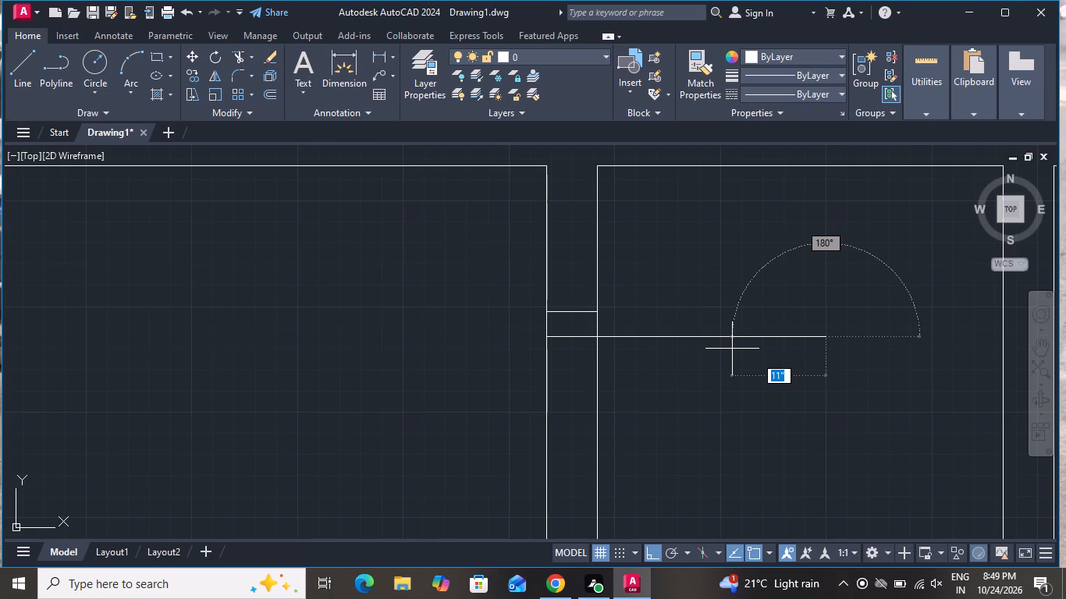
right_click(731, 349)
click(744, 374)
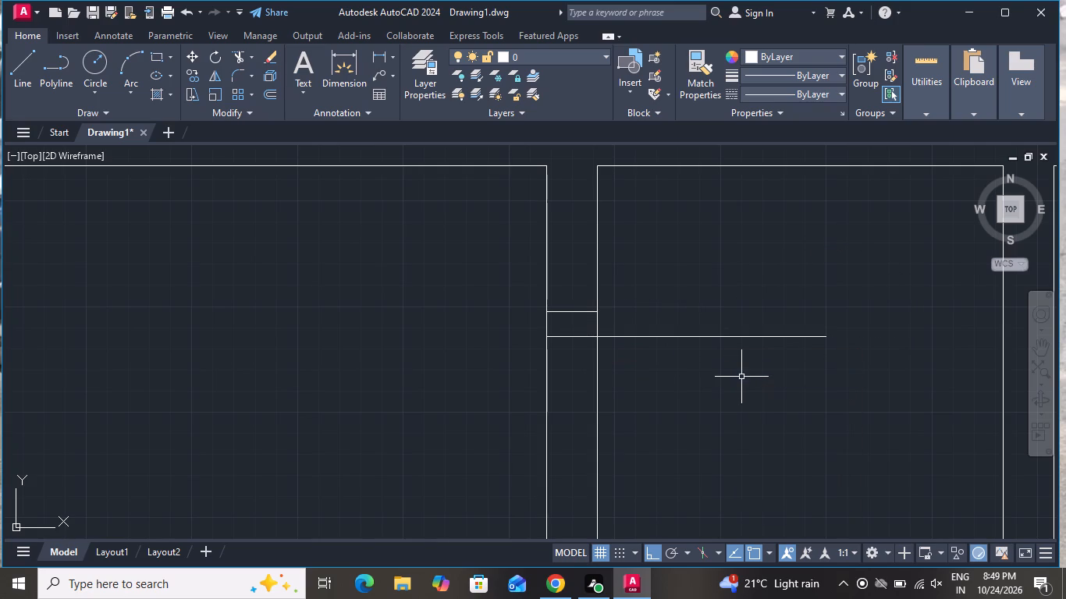
Offset the new horizontal door leaf line 2" downward.
text(o)
key(space)
key(2)
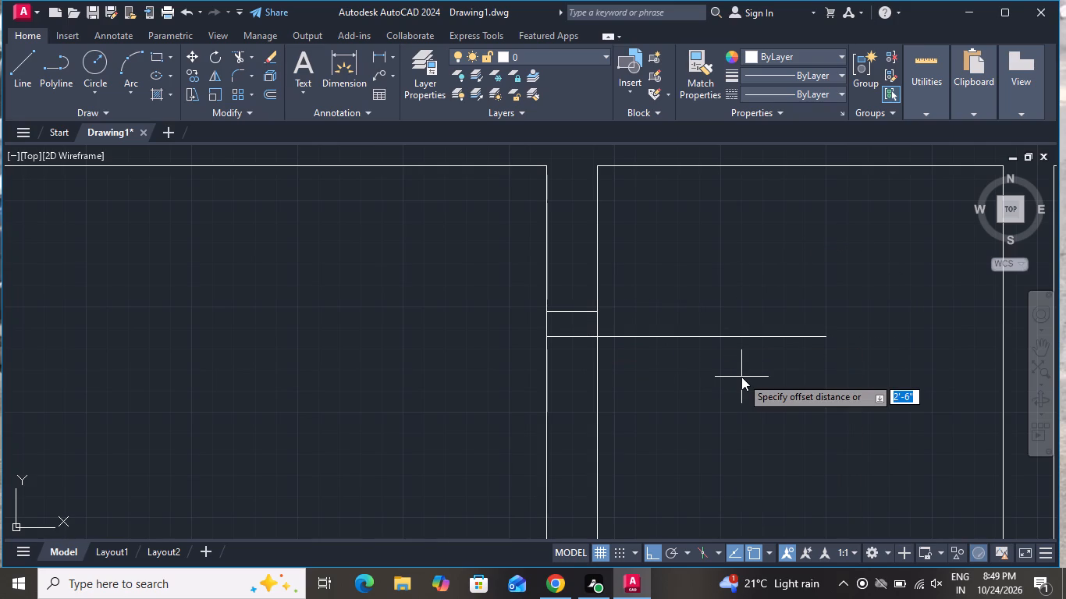
key(shift+quotedbl)
key(Return)
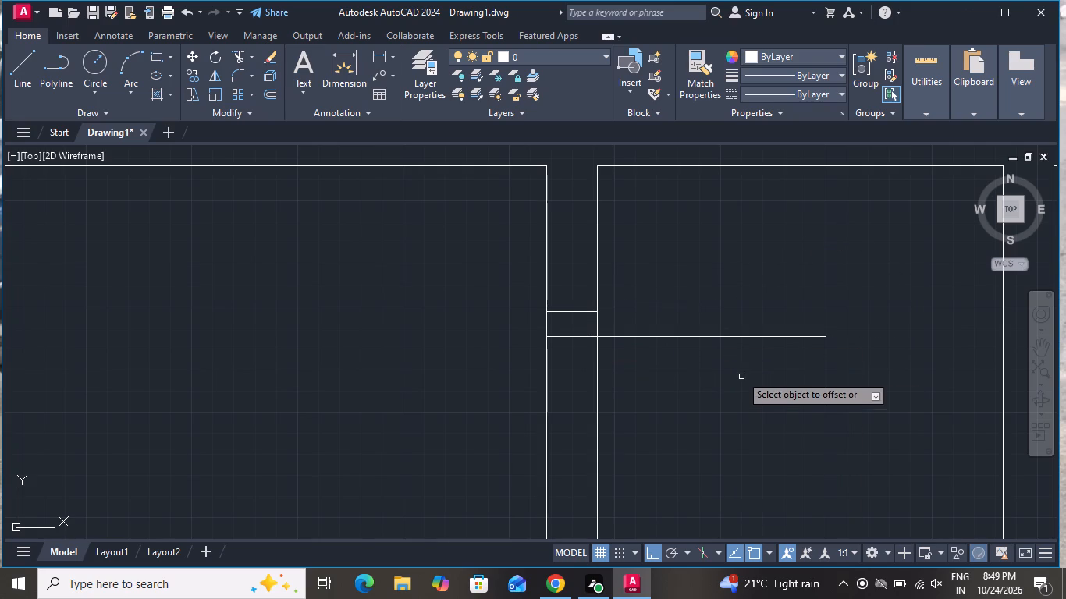
click(733, 338)
click(730, 381)
right_click(729, 382)
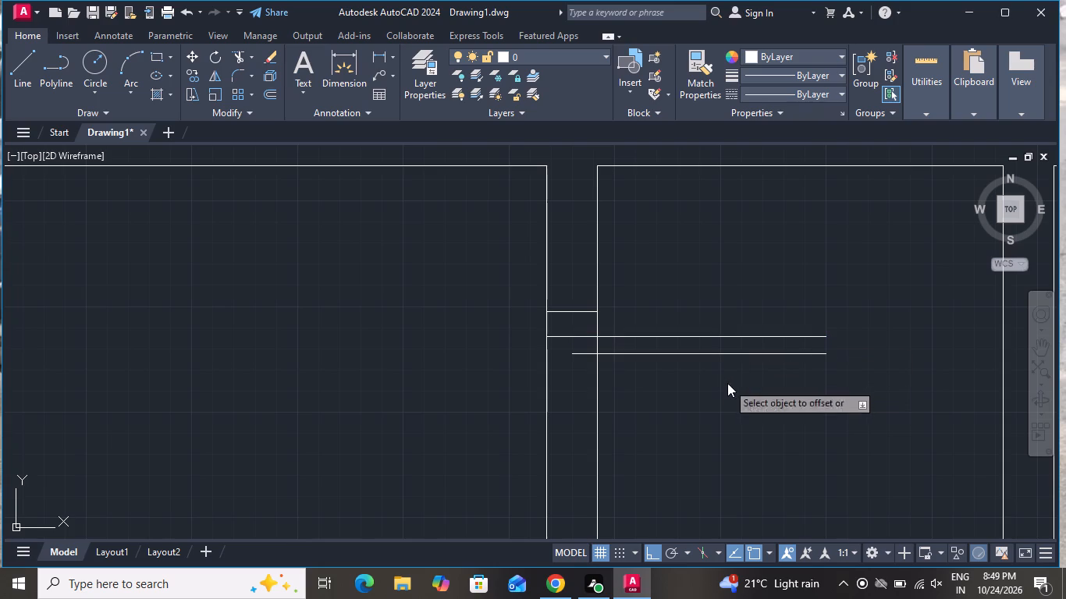
click(746, 408)
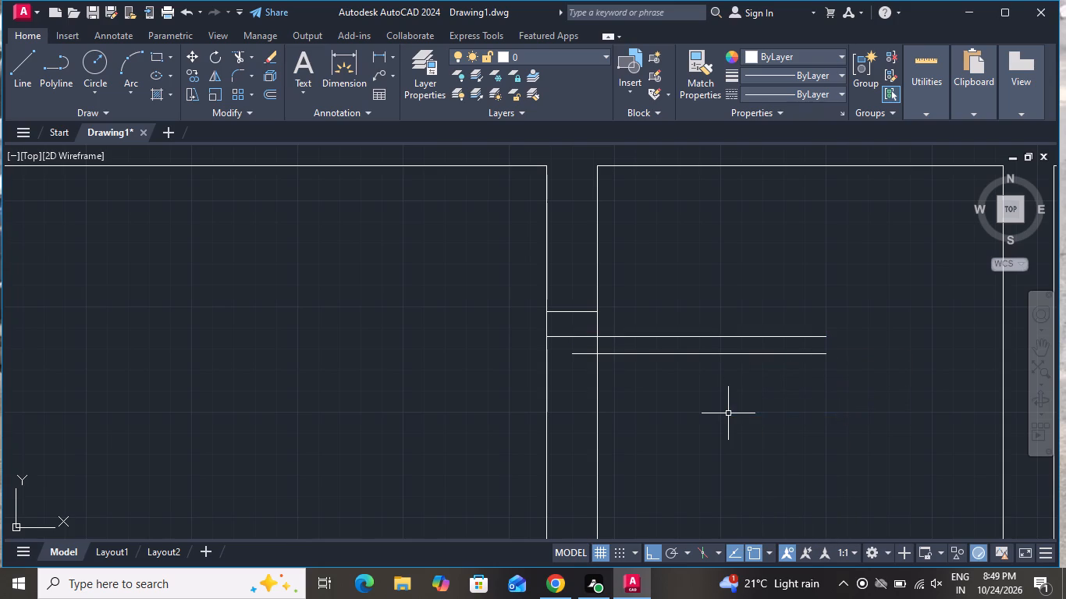
Draw the door swing as a three-point arc from the lower jamb's midpoint through the lower leaf line's free end to the upper leaf line's end.
text(a)
key(space)
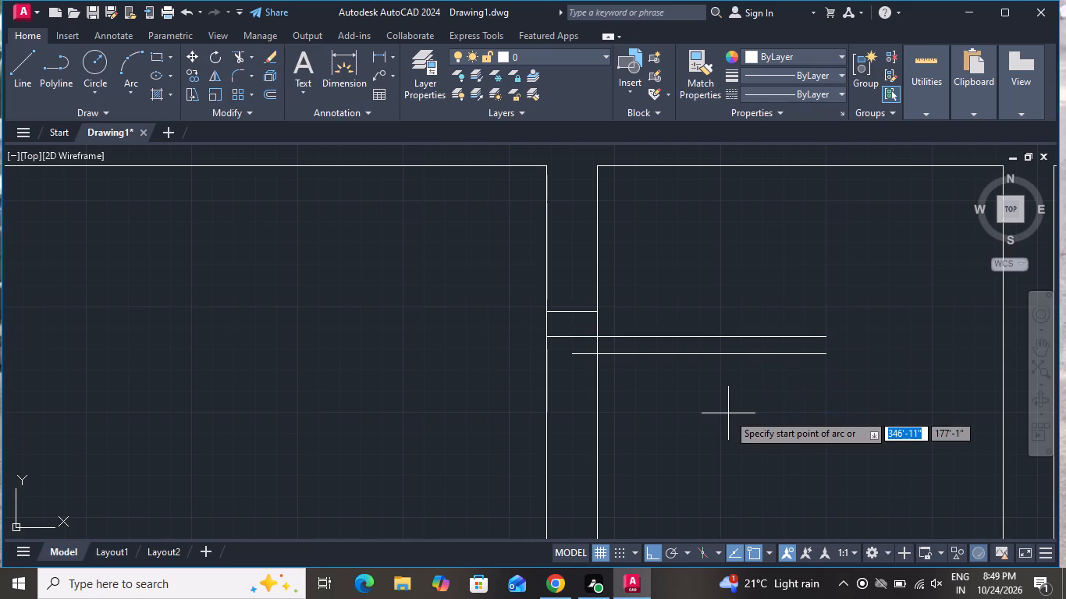
scroll(728, 413, down, 3)
scroll(689, 473, up, 3)
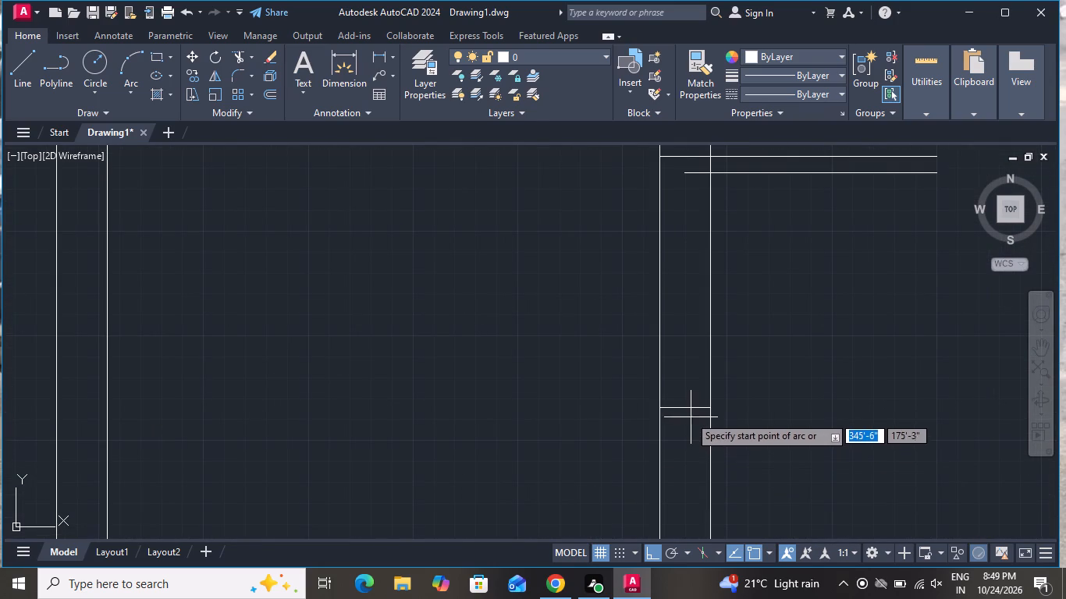
click(685, 407)
scroll(657, 470, down, 2)
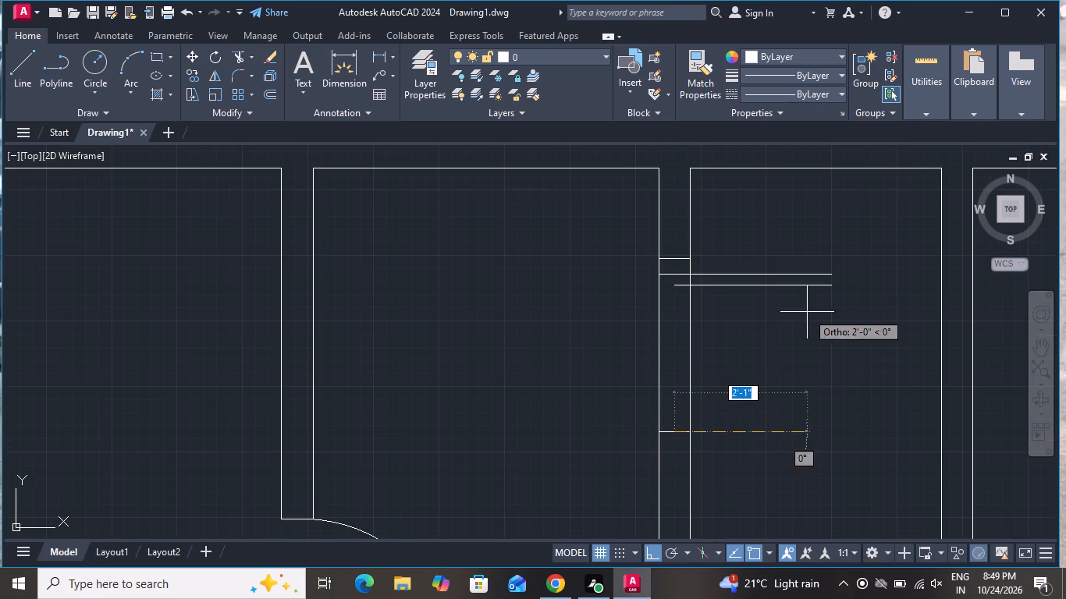
scroll(841, 284, up, 3)
scroll(844, 290, down, 1)
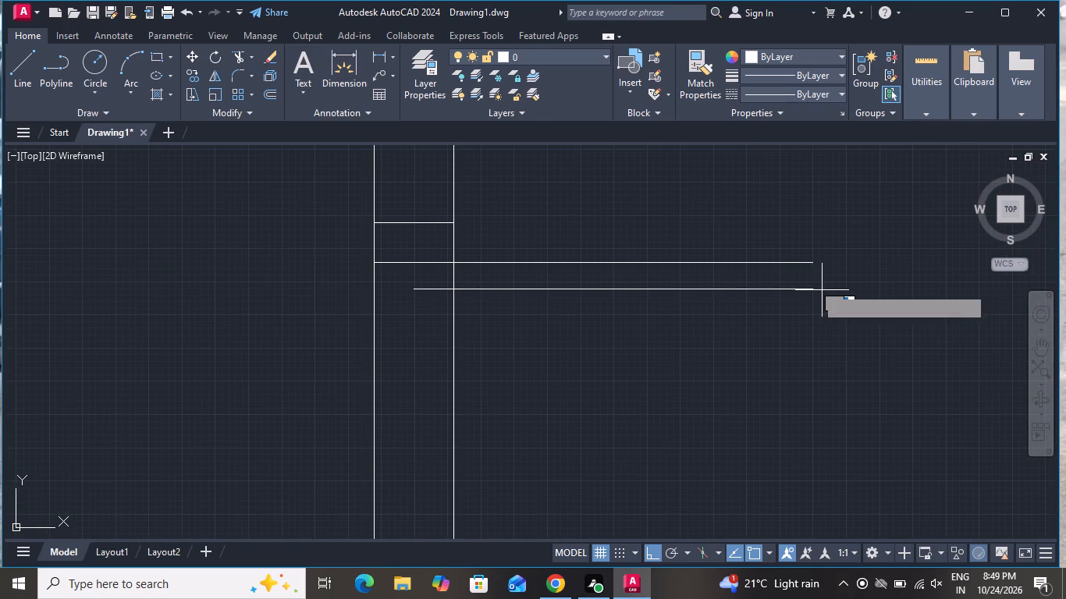
click(812, 288)
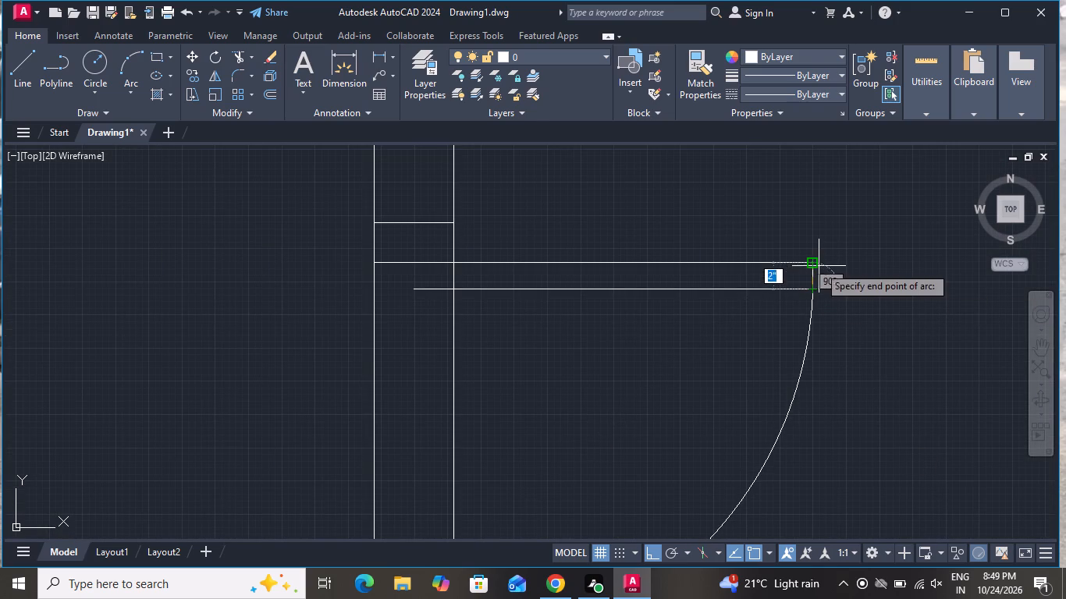
click(815, 264)
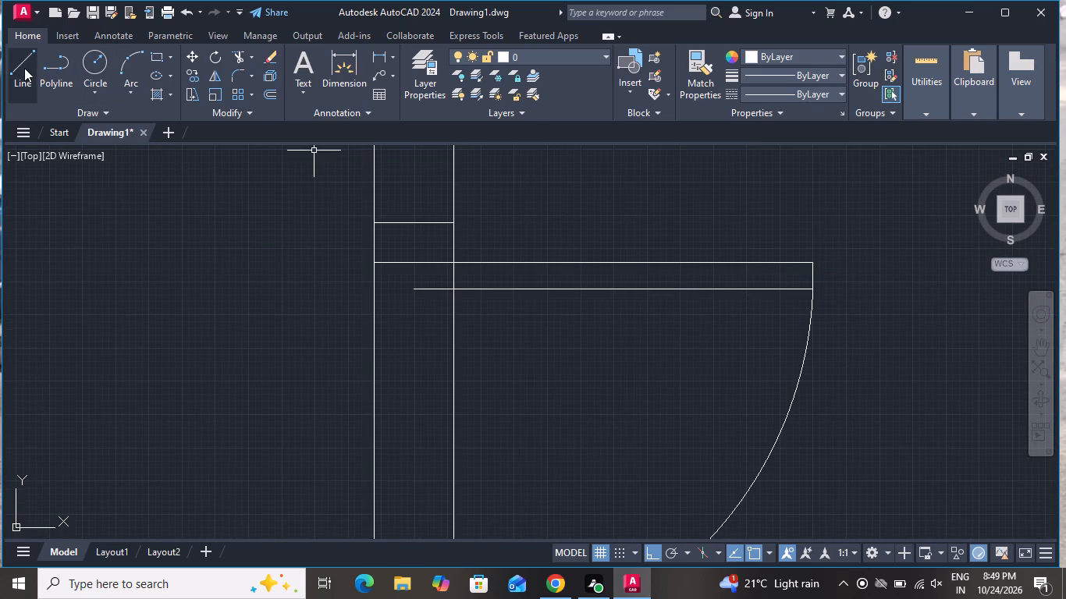
Draw a short vertical line closing the door leaf at its hinge end, from the lower leaf line up to the upper jamb's midpoint.
click(24, 68)
scroll(396, 240, up, 1)
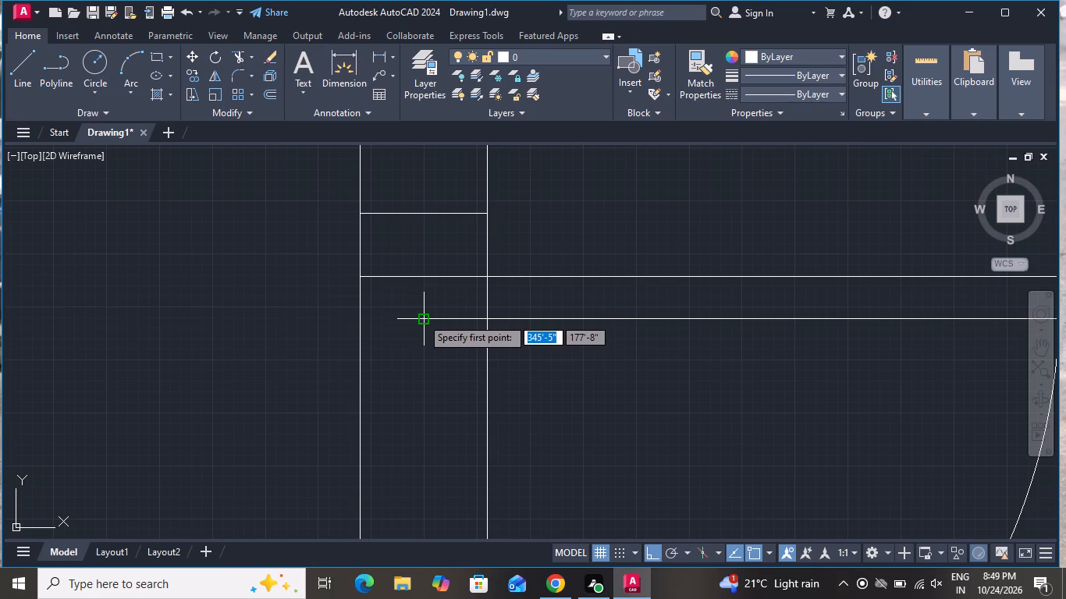
click(421, 317)
click(422, 275)
right_click(422, 275)
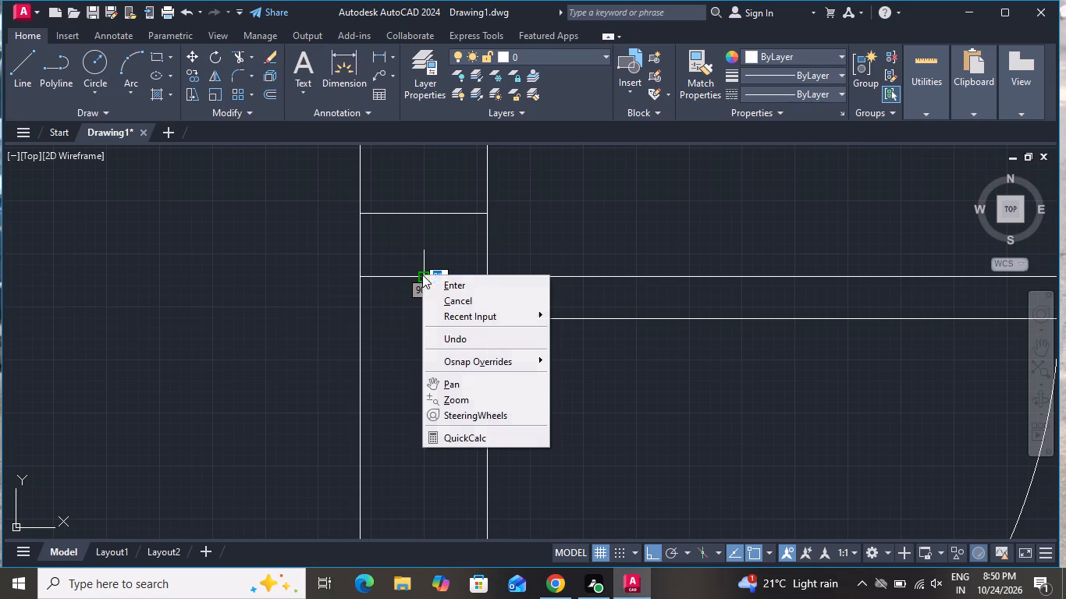
click(438, 294)
Trim the upper leaf line inside the partition wall and both wall lines across the door opening.
click(237, 55)
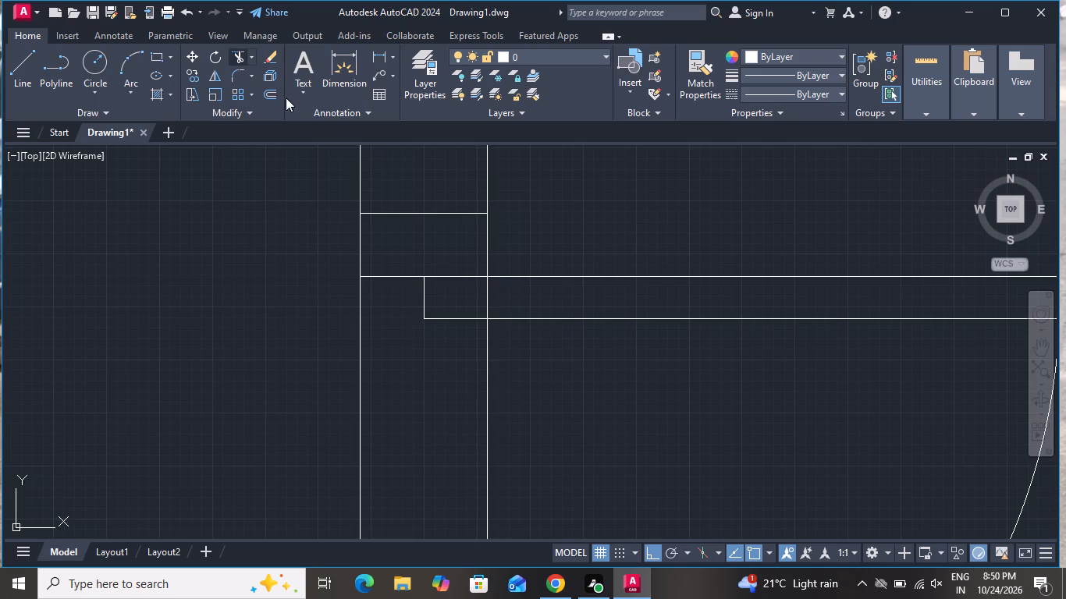
click(451, 291)
click(451, 272)
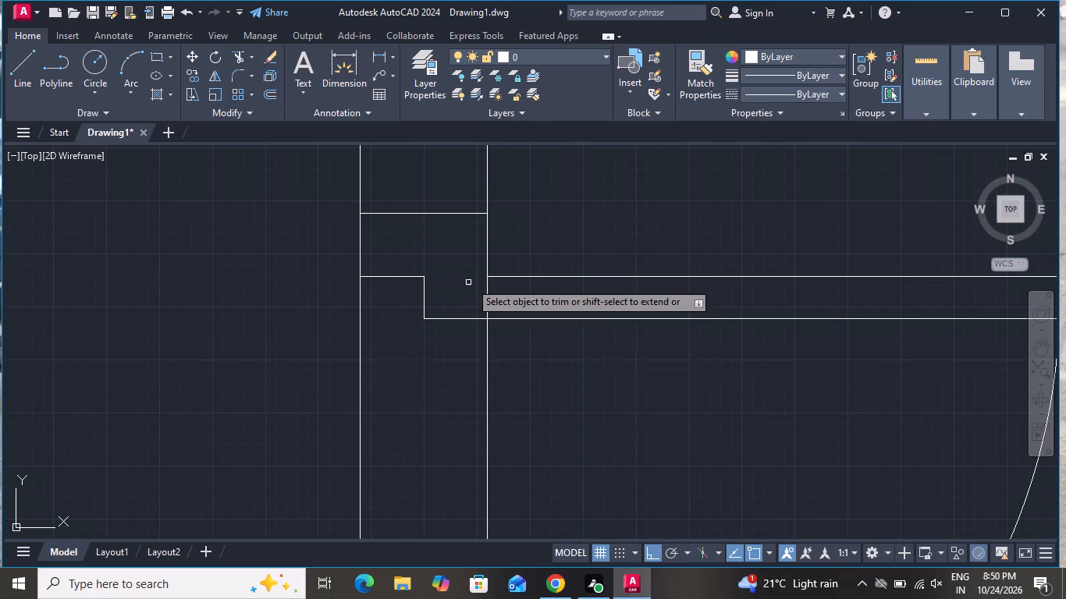
scroll(476, 271, down, 2)
scroll(534, 340, down, 1)
click(523, 362)
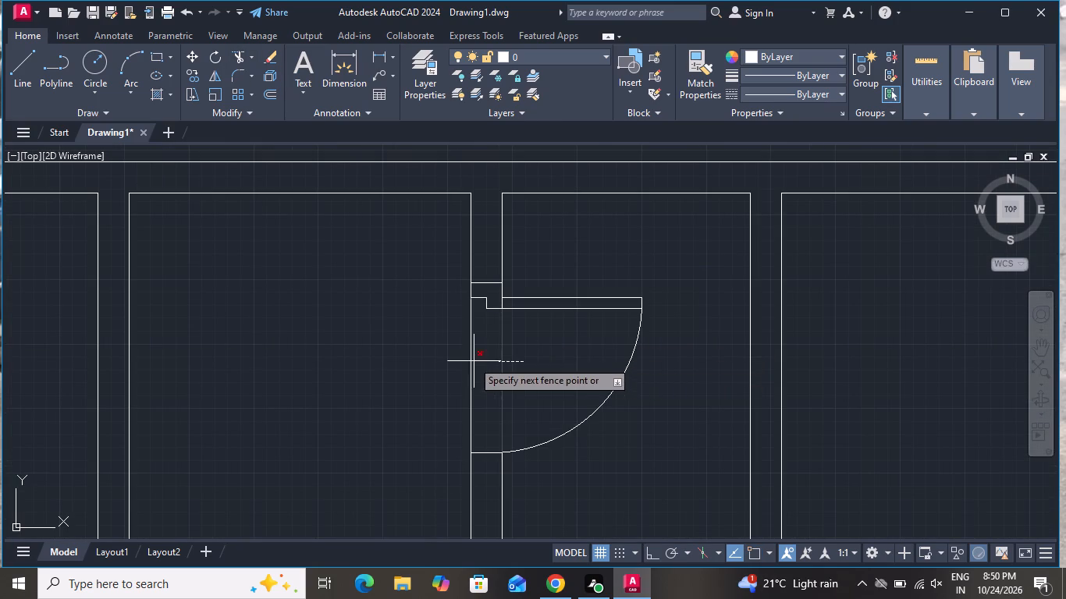
click(442, 353)
right_click(447, 359)
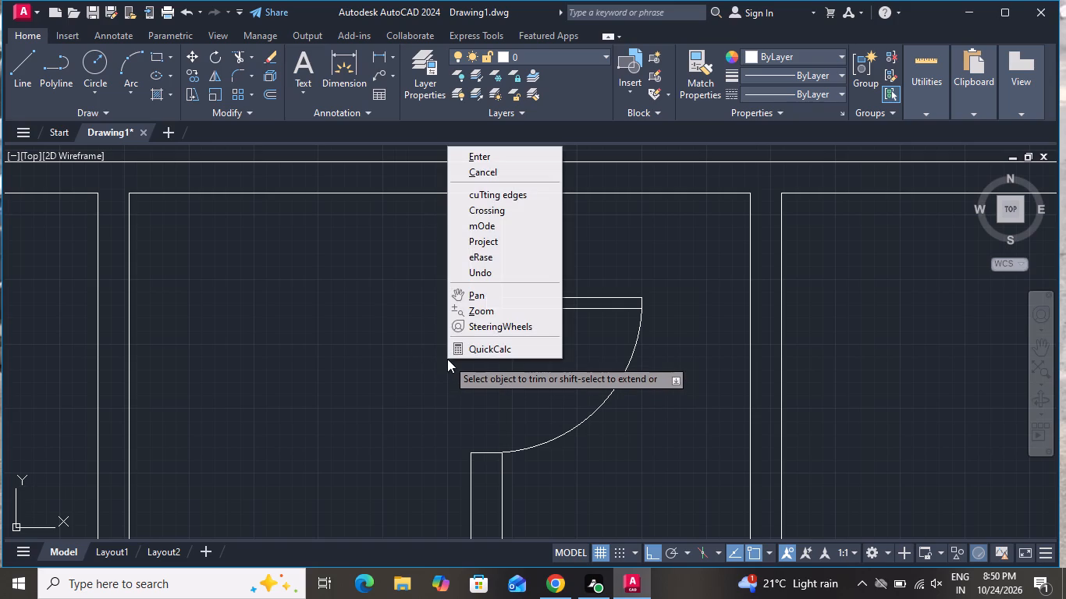
click(481, 171)
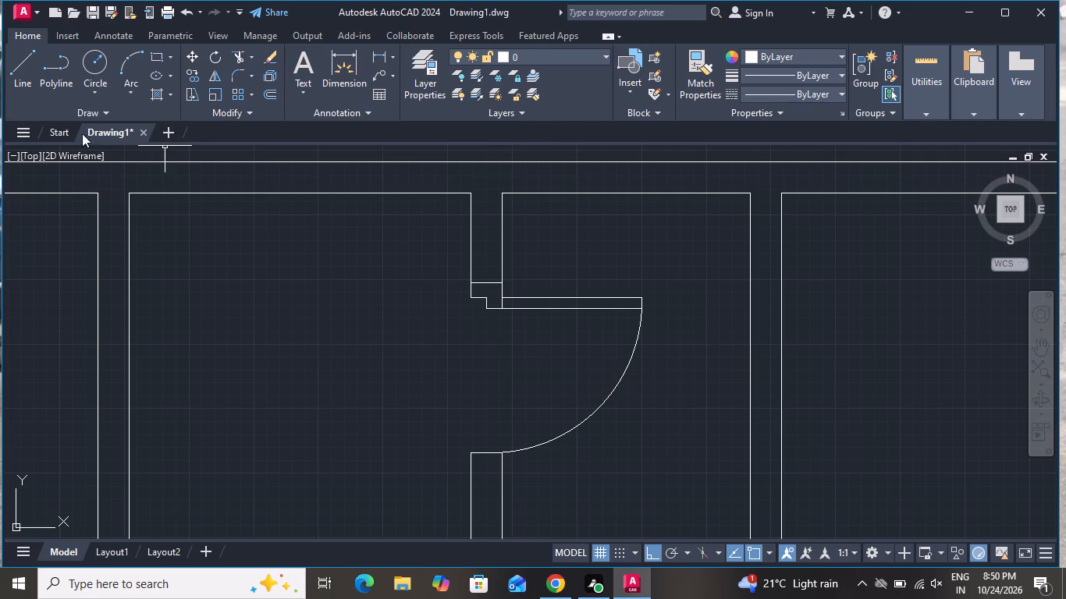
Draw a short horizontal line across the next partition wall to the right, roughly level with the neighbouring door's topmost jamb line.
click(12, 71)
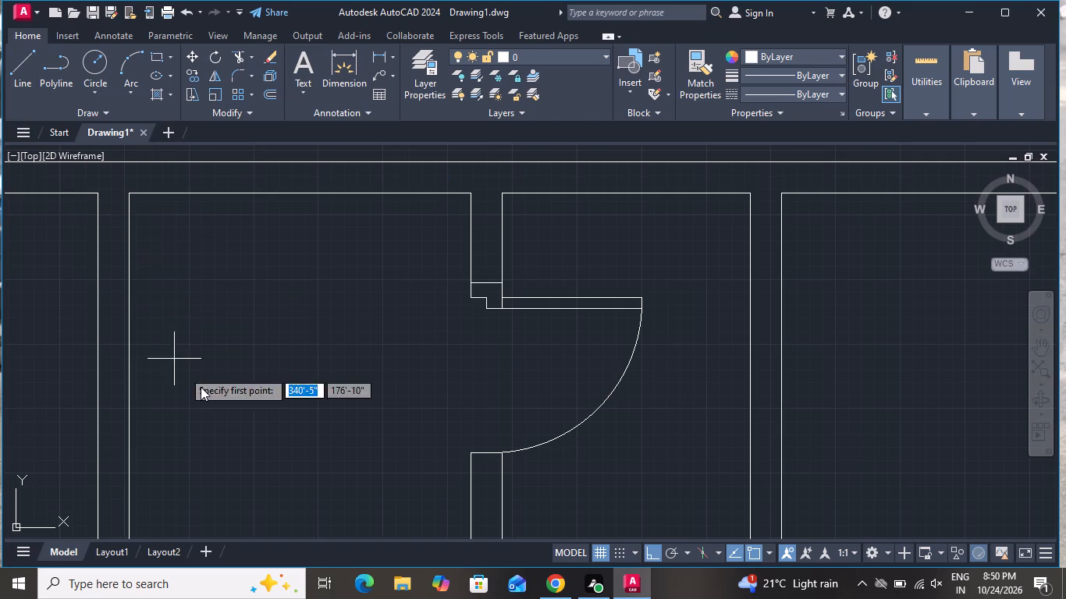
scroll(442, 435, down, 1)
scroll(679, 340, up, 1)
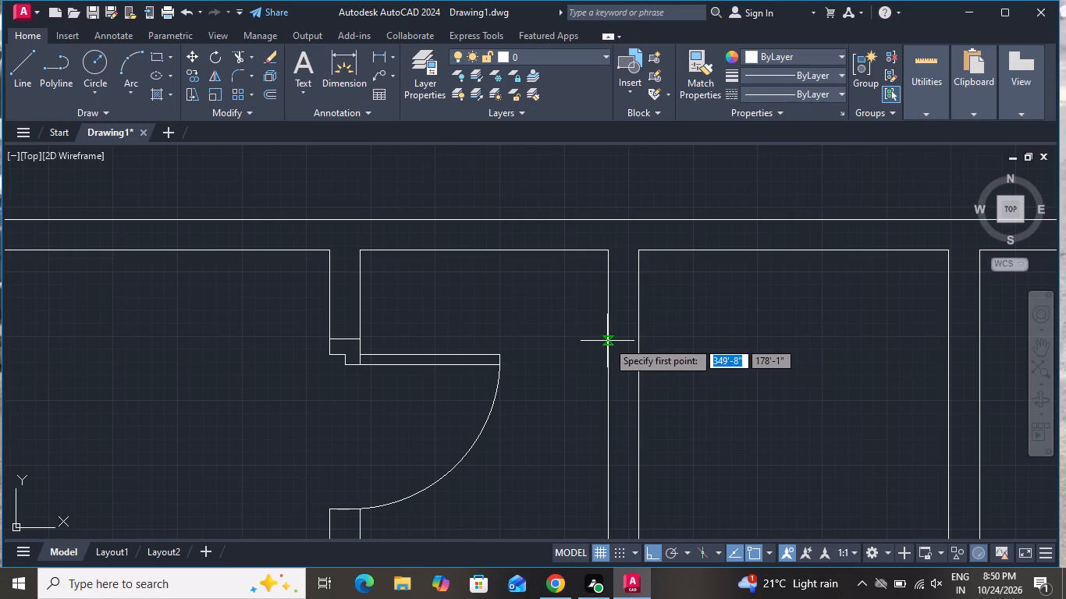
click(606, 338)
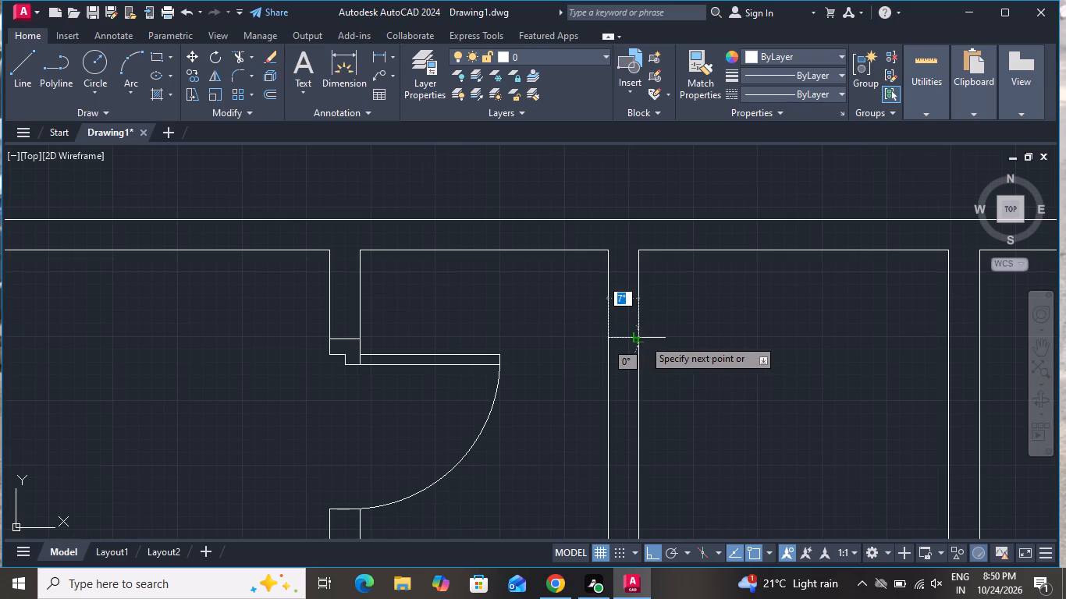
click(638, 337)
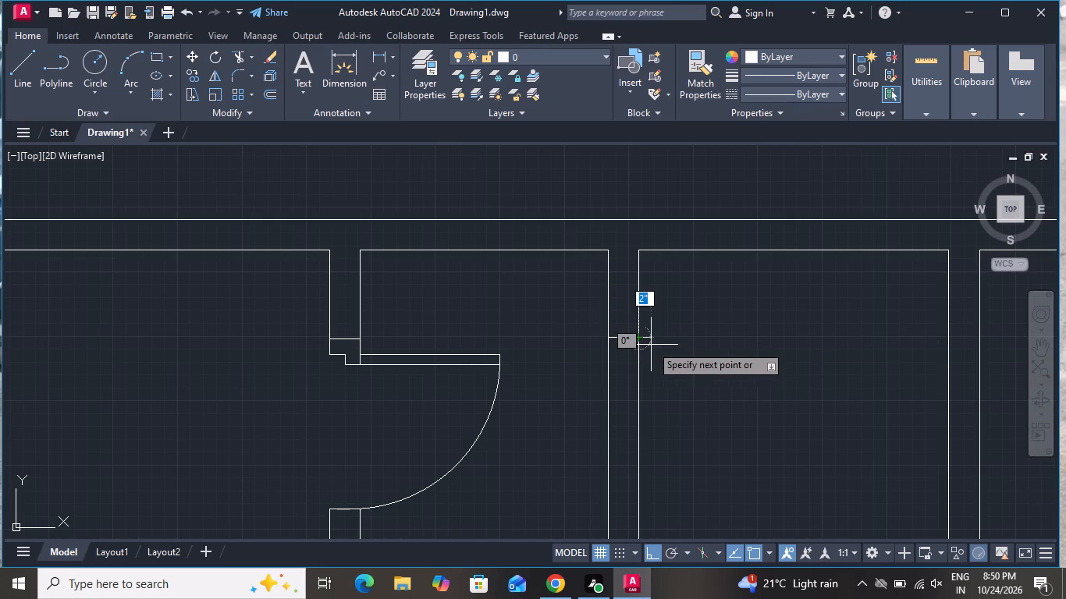
right_click(651, 346)
click(680, 365)
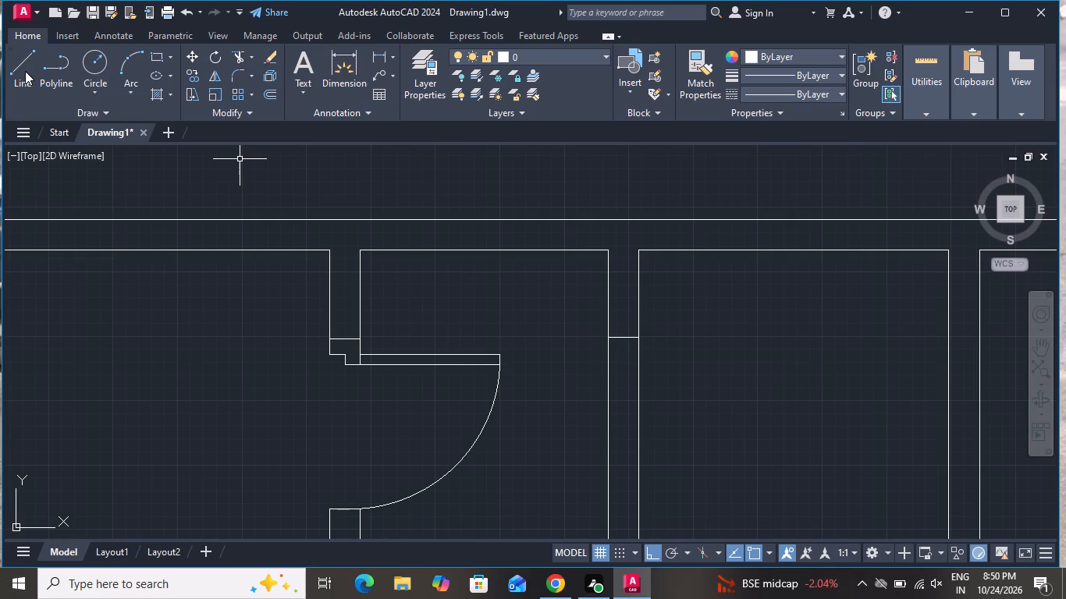
Draw a second short line across the same partition wall, level with the neighbouring door's lower jamb.
click(25, 71)
scroll(261, 222, down, 2)
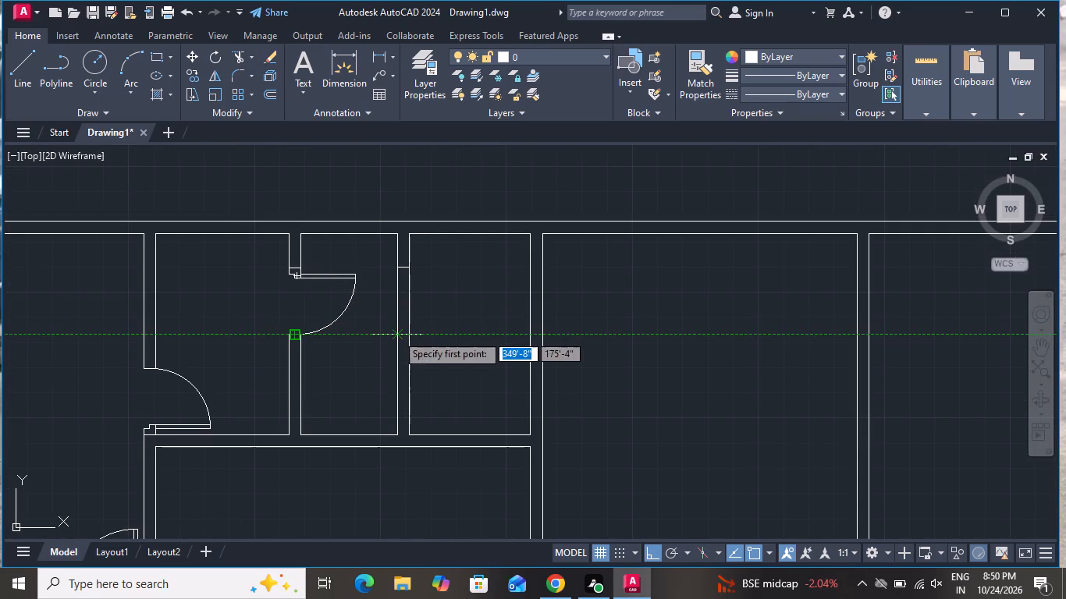
click(396, 334)
click(406, 333)
right_click(407, 333)
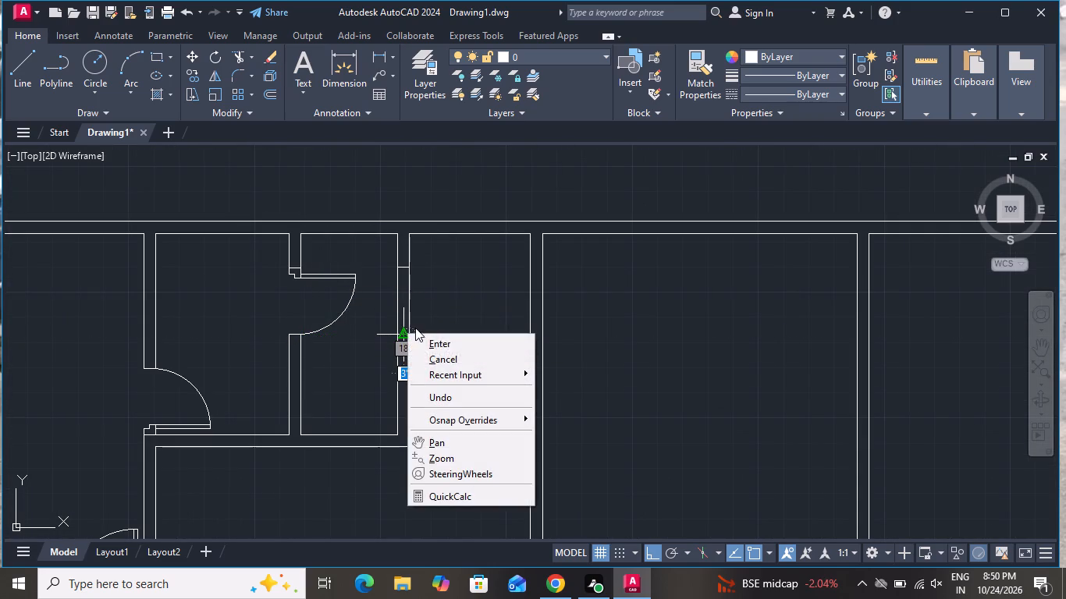
click(425, 356)
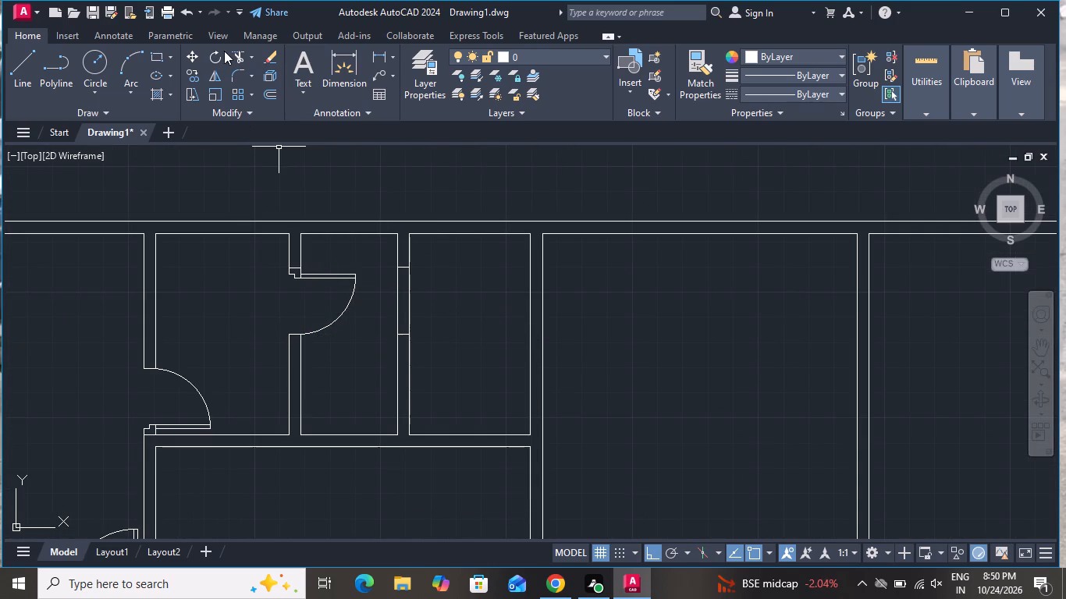
Trim both partition wall lines between the two new jamb lines to create the opening.
click(236, 58)
click(417, 288)
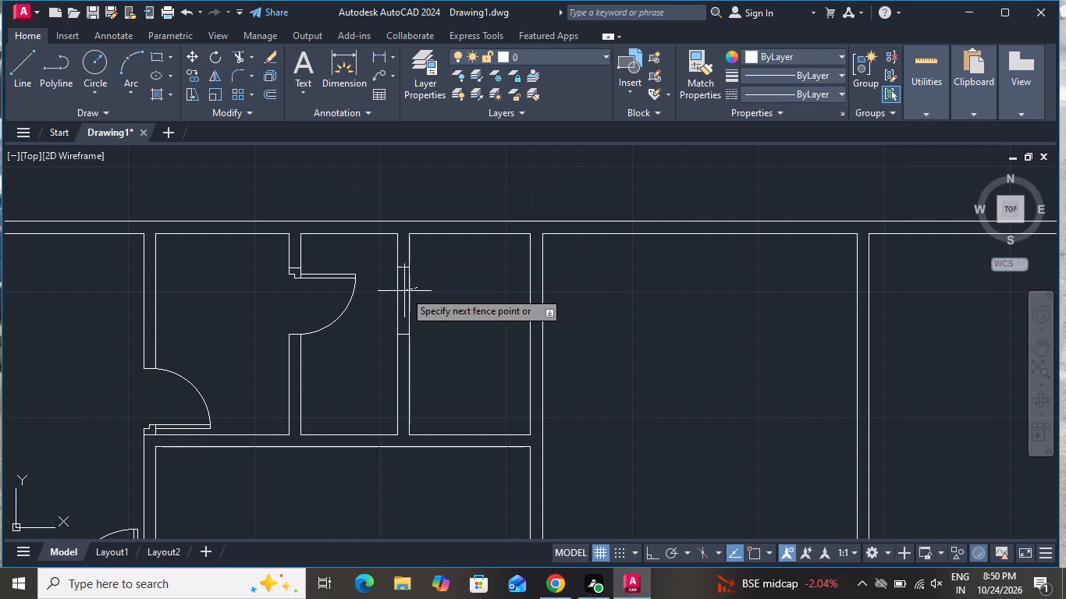
click(387, 297)
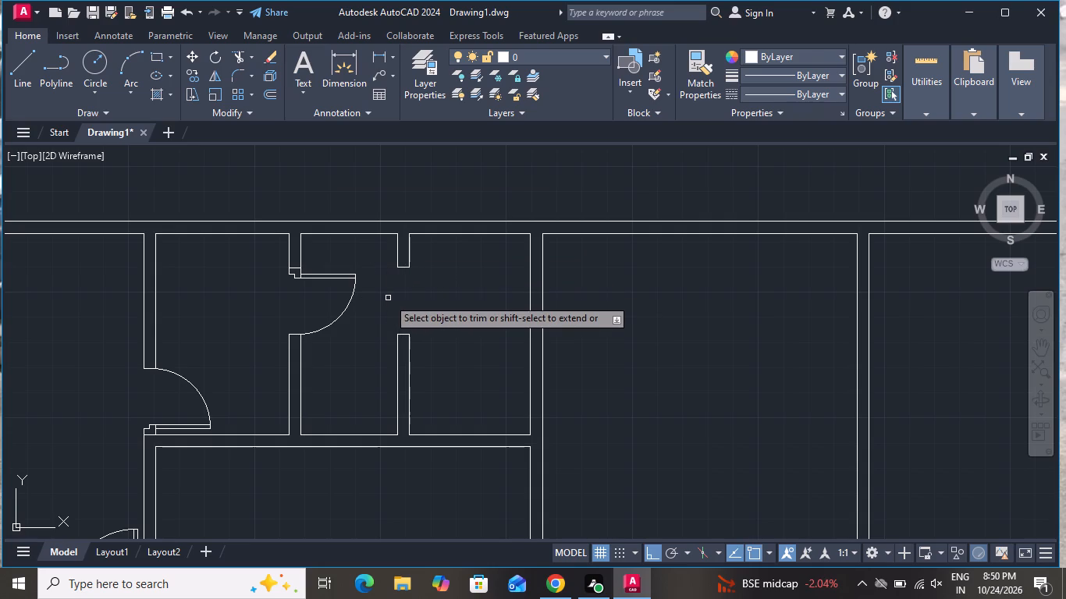
right_click(388, 299)
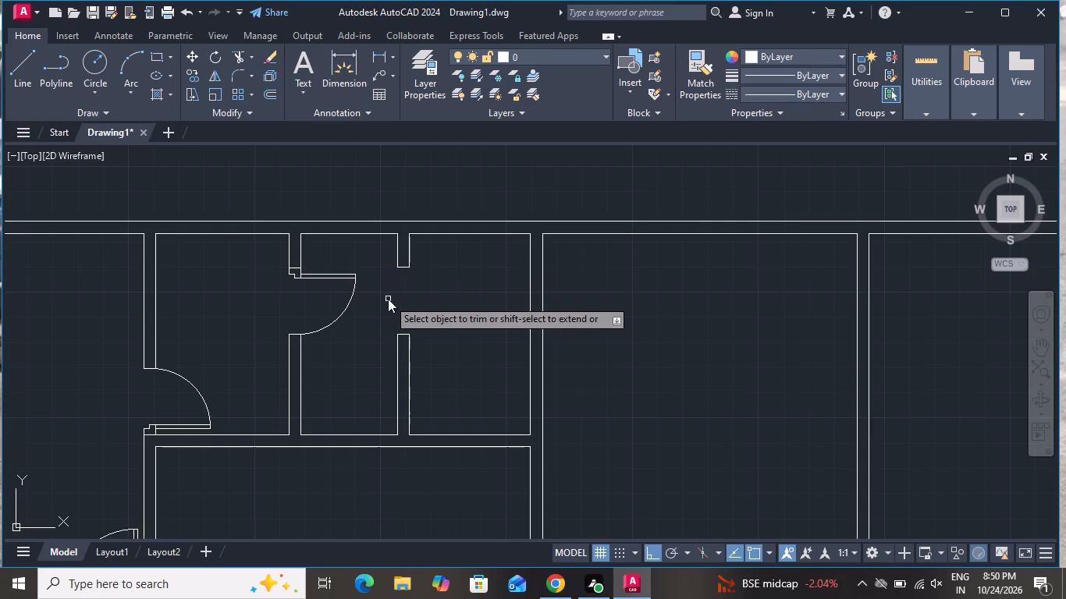
click(416, 318)
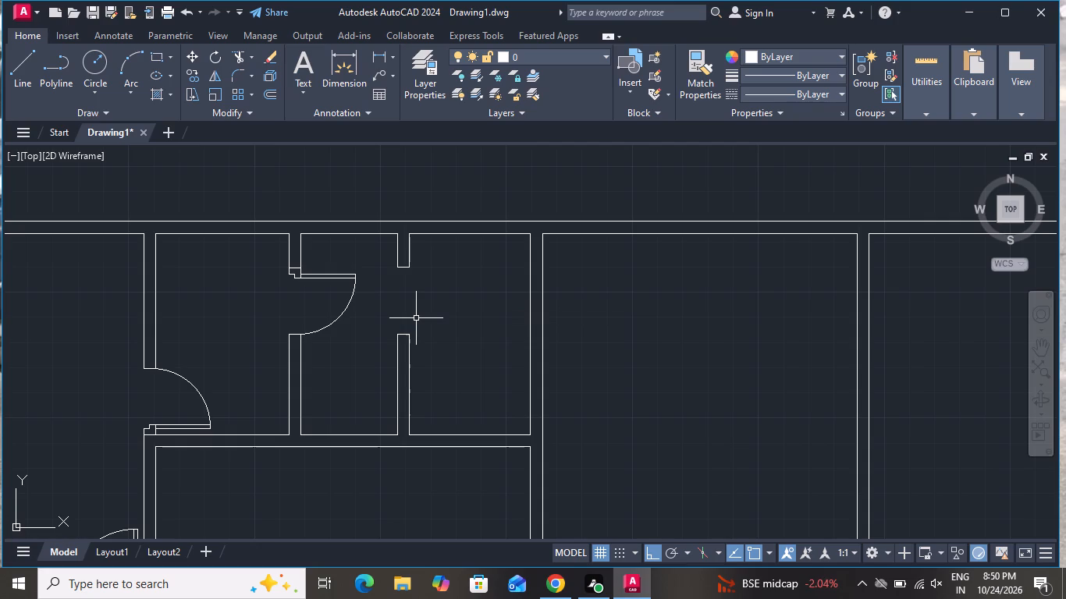
Load the ACAD_ISO02W100 (ISO dash) linetype and make it current.
click(756, 95)
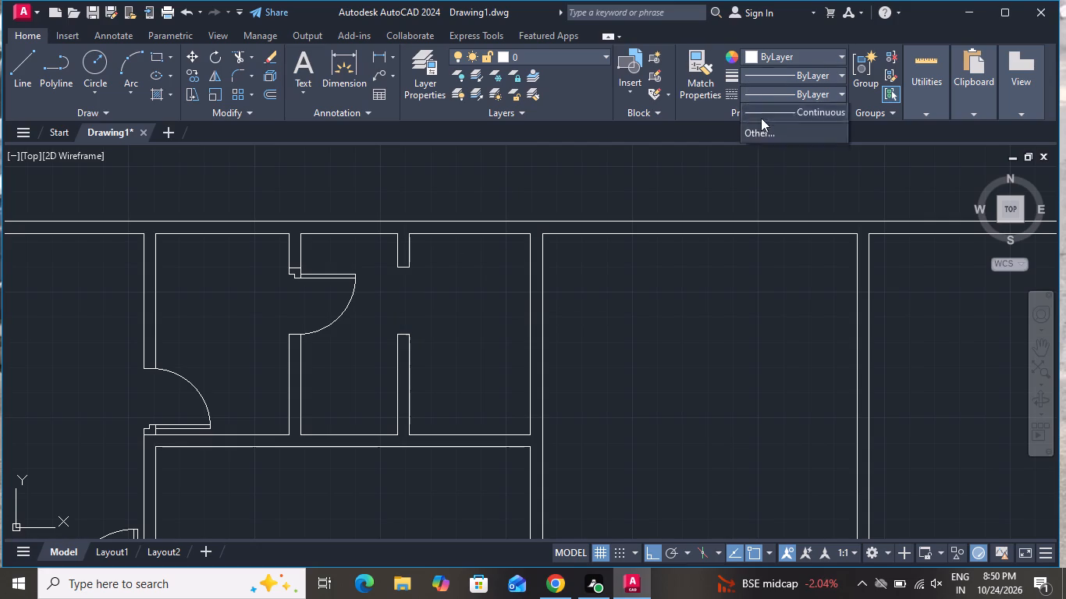
click(769, 175)
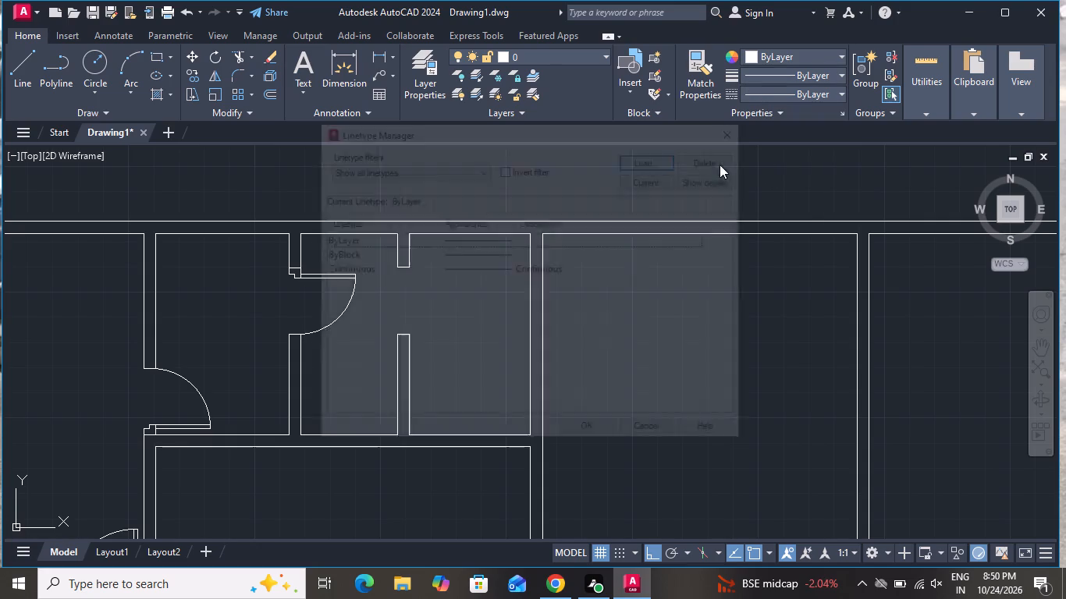
click(631, 151)
click(599, 267)
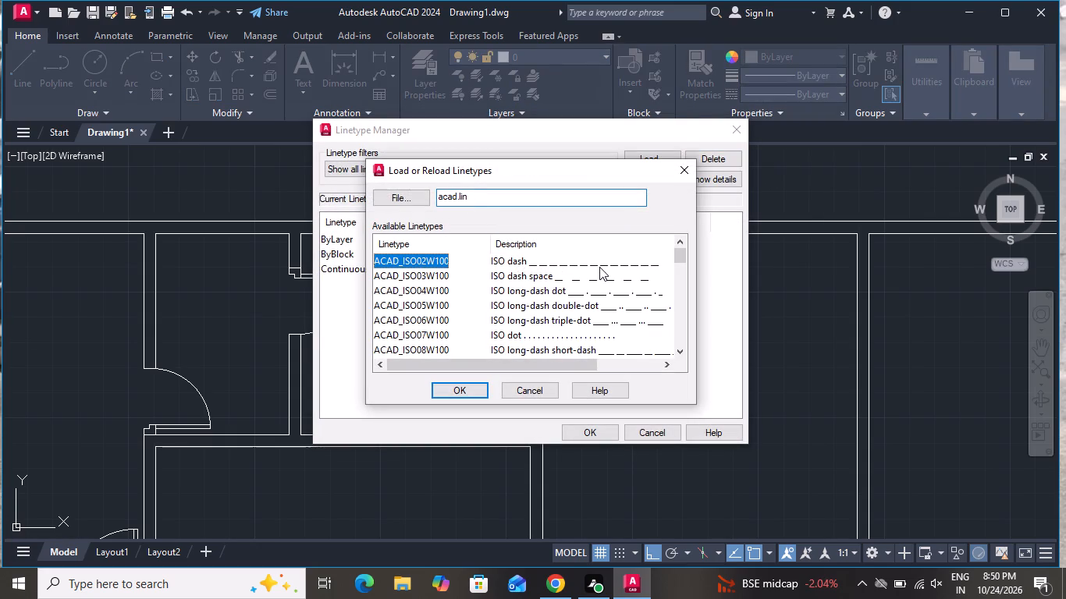
click(461, 392)
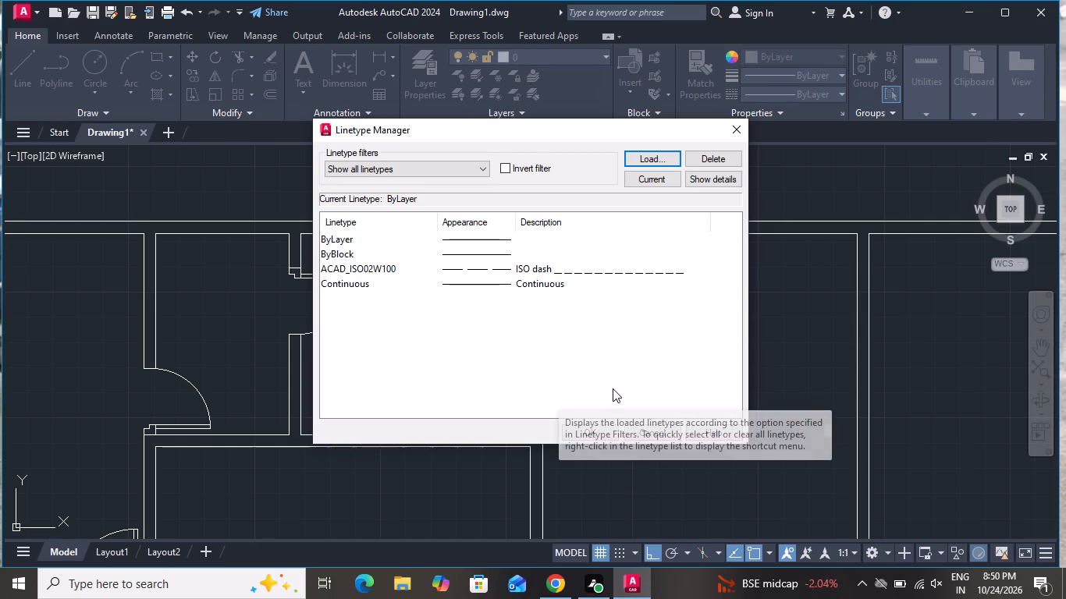
click(602, 435)
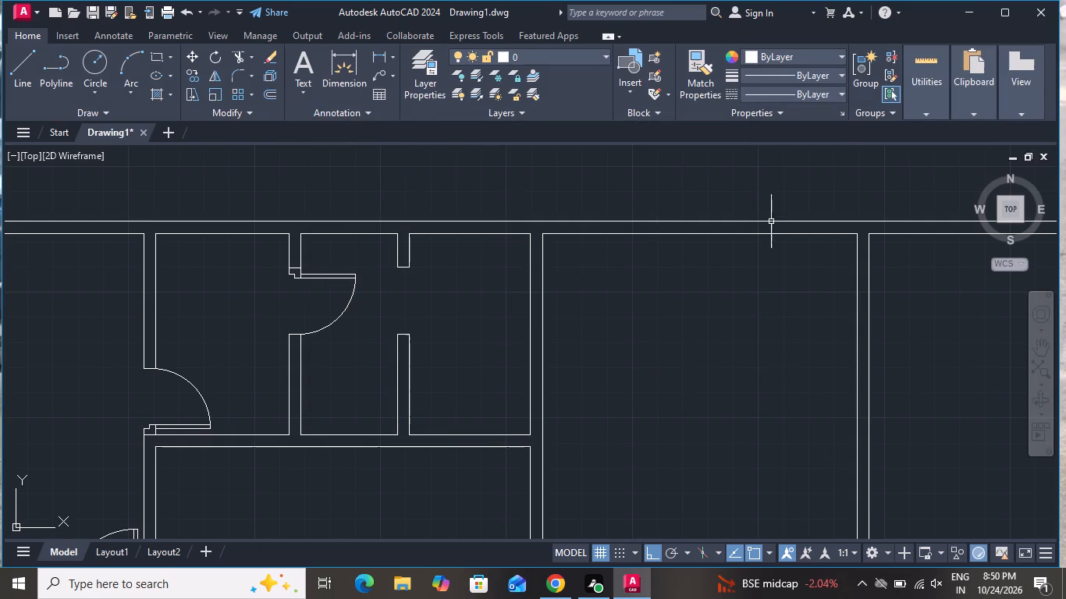
click(808, 95)
click(790, 149)
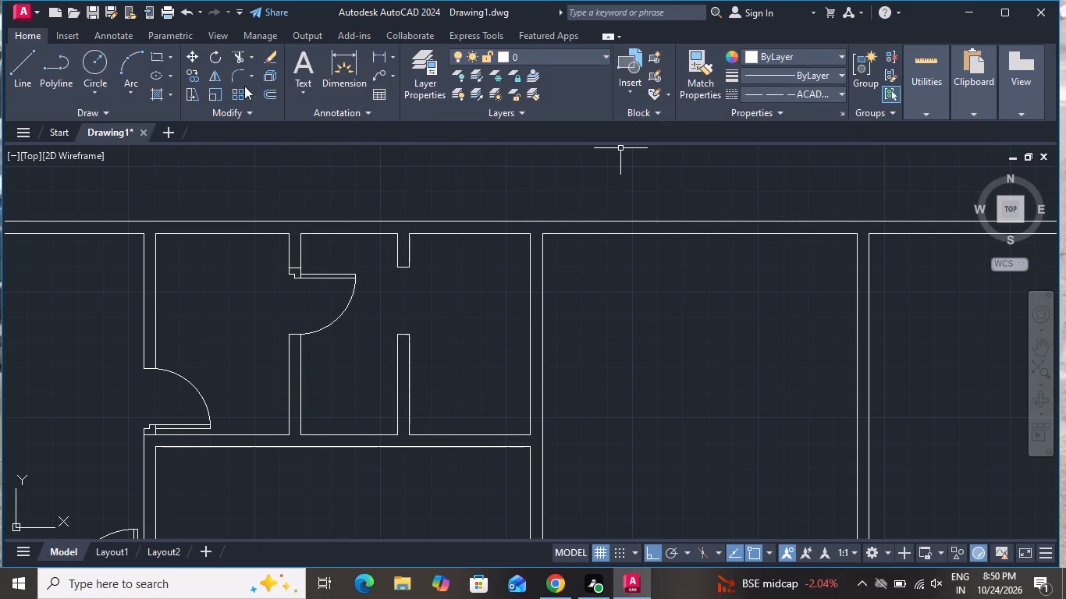
Draw a vertical dashed line across the new opening, joining the left ends of its upper and lower jambs.
click(14, 66)
scroll(405, 271, up, 2)
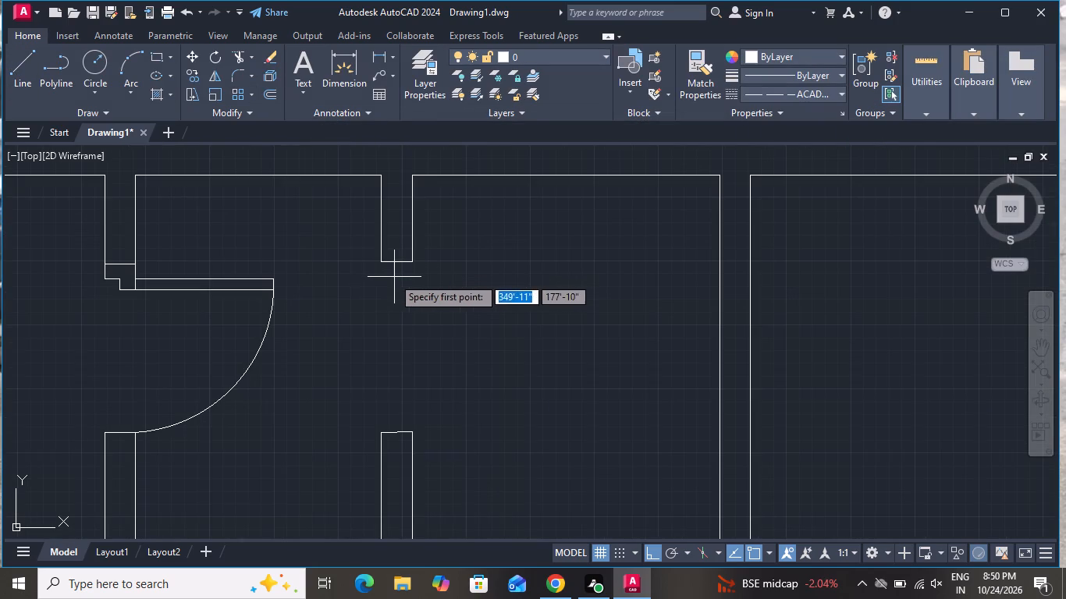
click(378, 265)
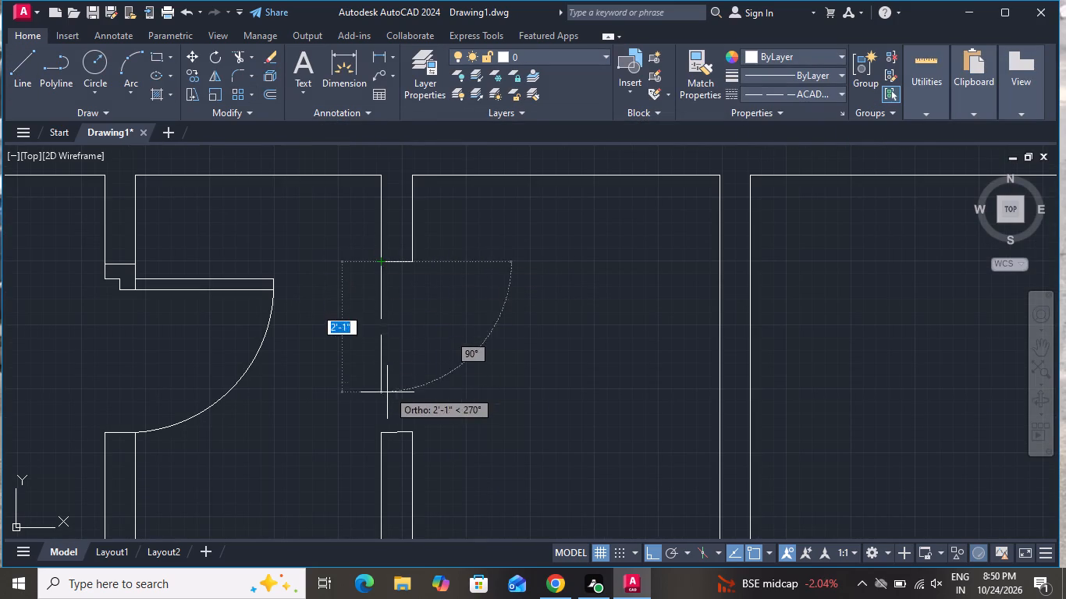
click(379, 429)
right_click(379, 429)
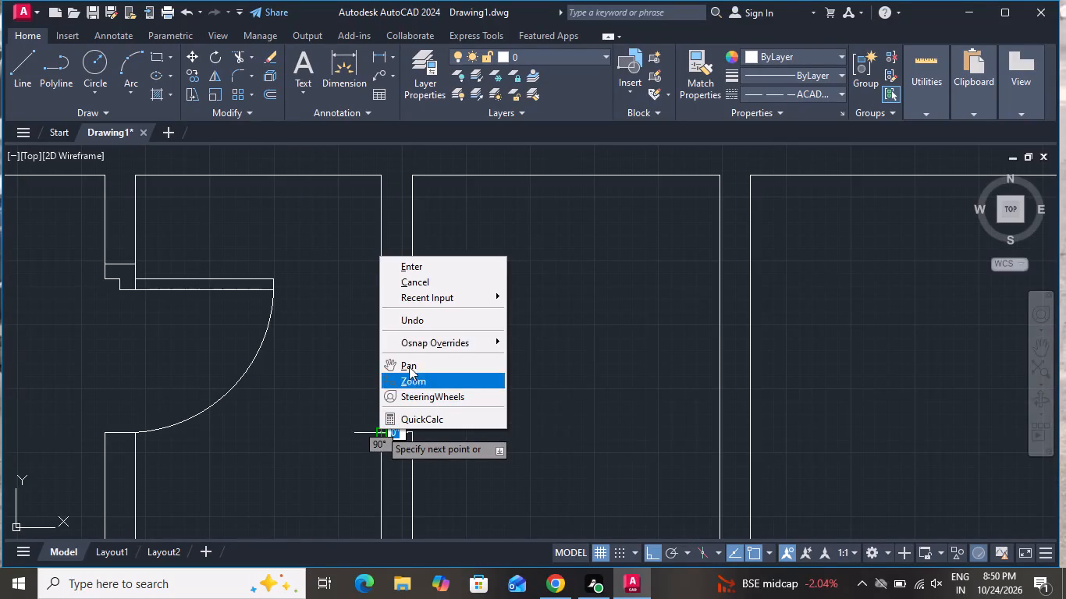
click(417, 279)
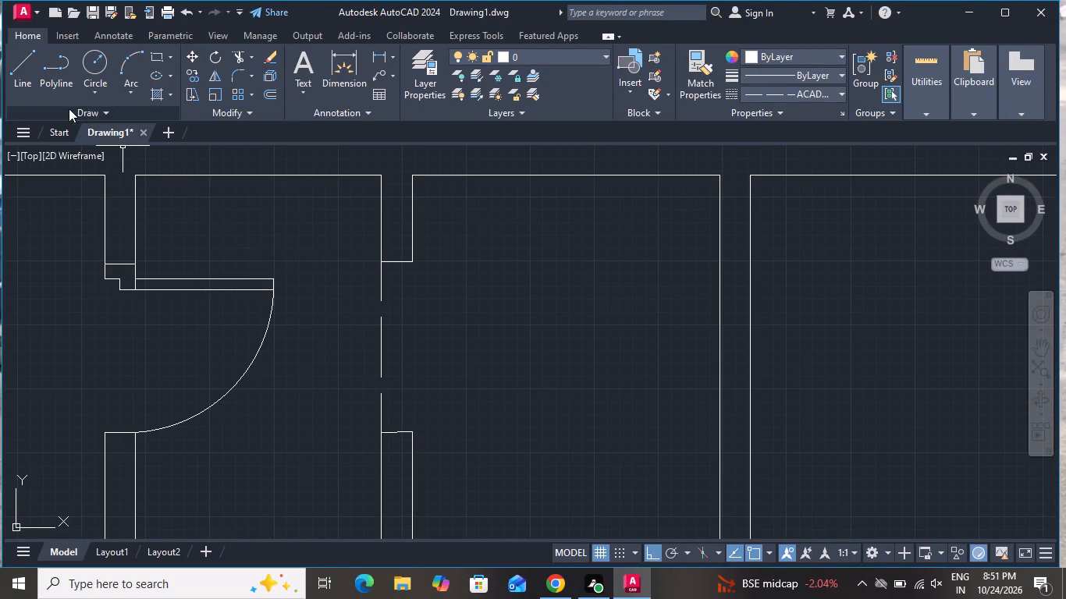
Draw a second vertical dashed line across the partition opening, joining the right ends of its upper and lower jambs.
click(10, 63)
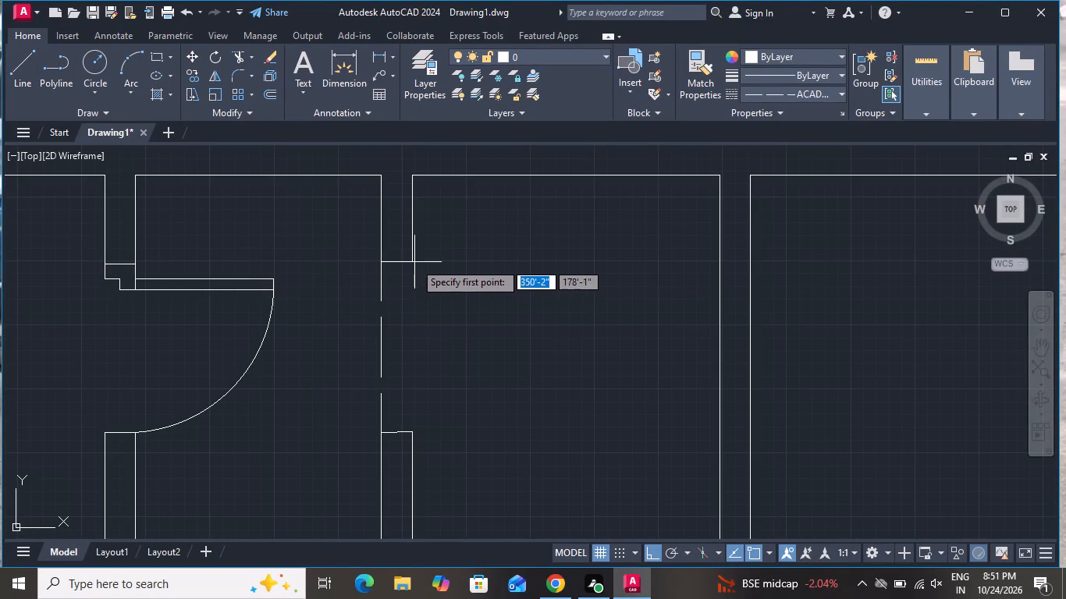
click(414, 257)
click(410, 429)
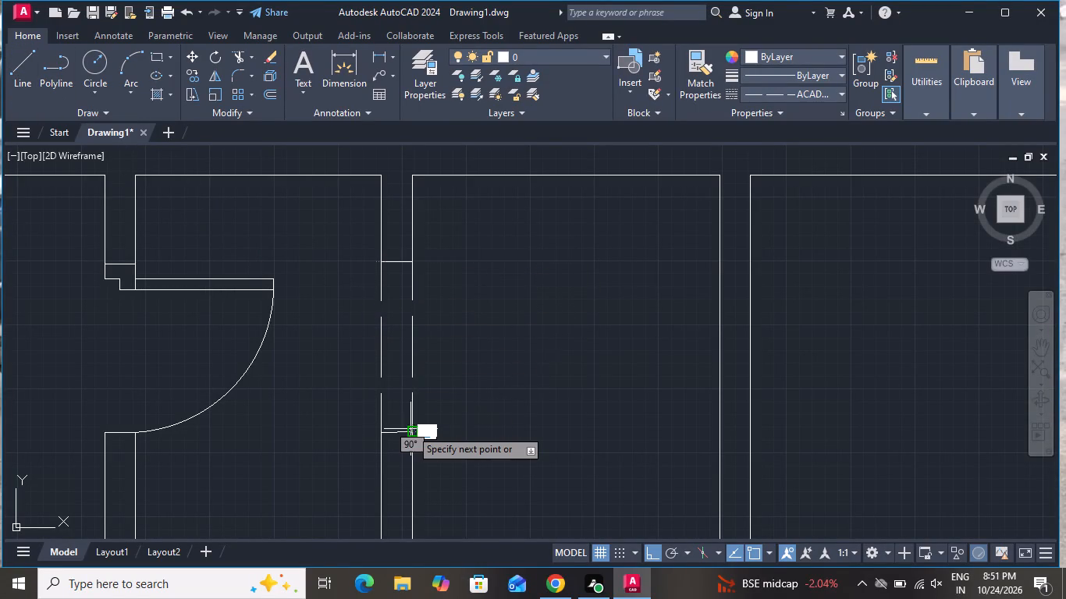
right_click(411, 429)
click(439, 285)
Delete the slightly slanted lower jamb line of the partition opening.
scroll(398, 433, up, 3)
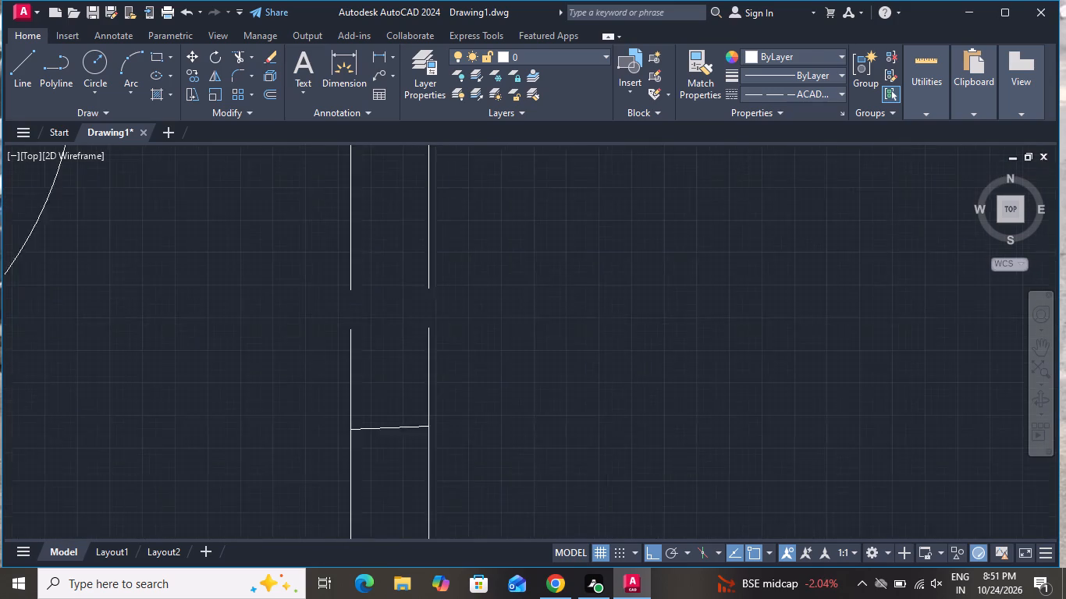
click(400, 406)
click(378, 443)
key(BackSpace)
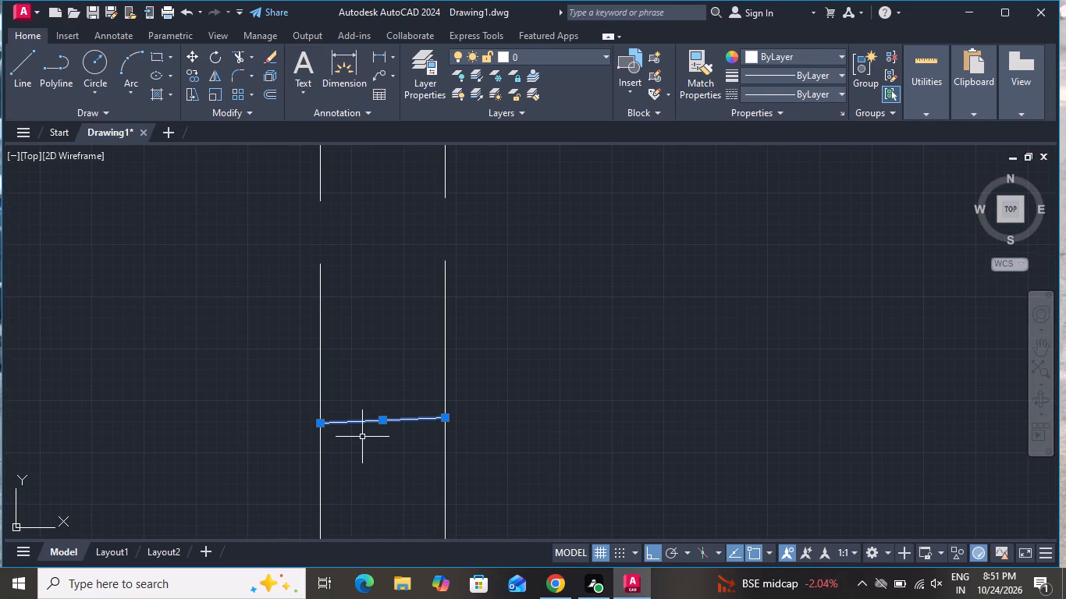
key(Delete)
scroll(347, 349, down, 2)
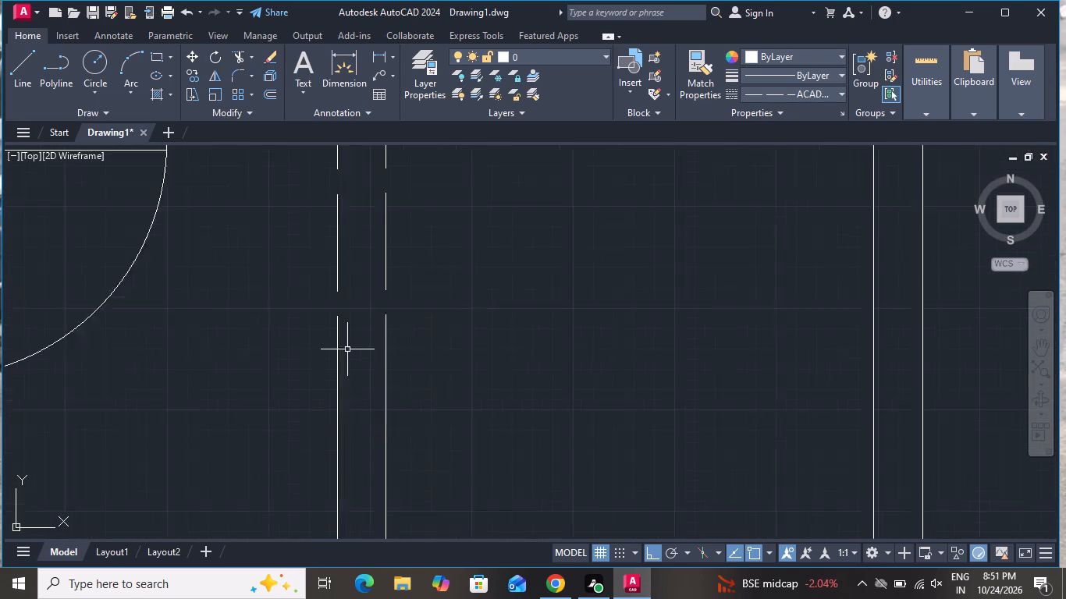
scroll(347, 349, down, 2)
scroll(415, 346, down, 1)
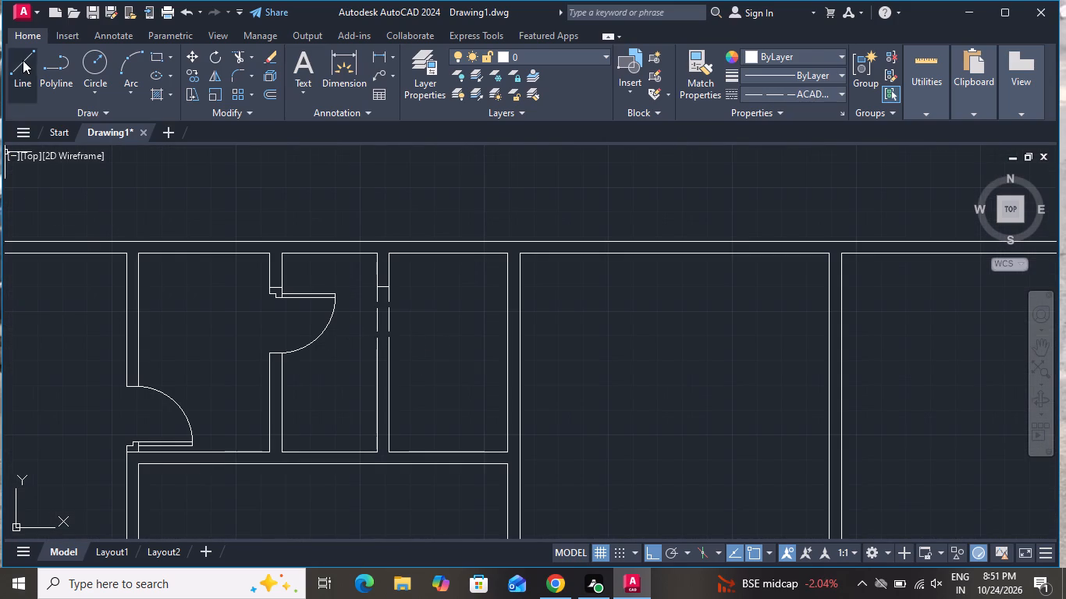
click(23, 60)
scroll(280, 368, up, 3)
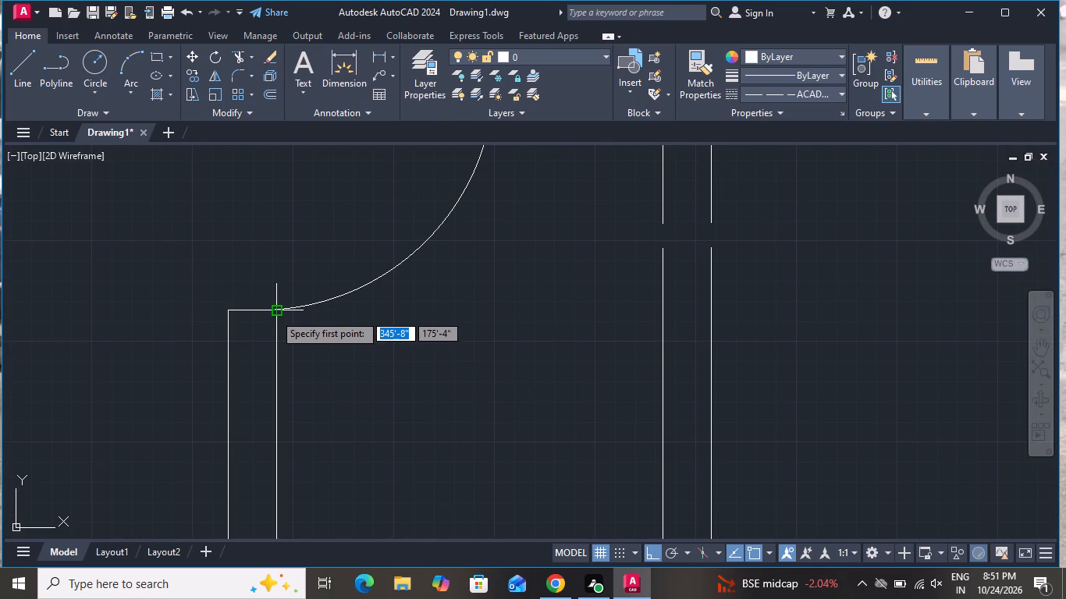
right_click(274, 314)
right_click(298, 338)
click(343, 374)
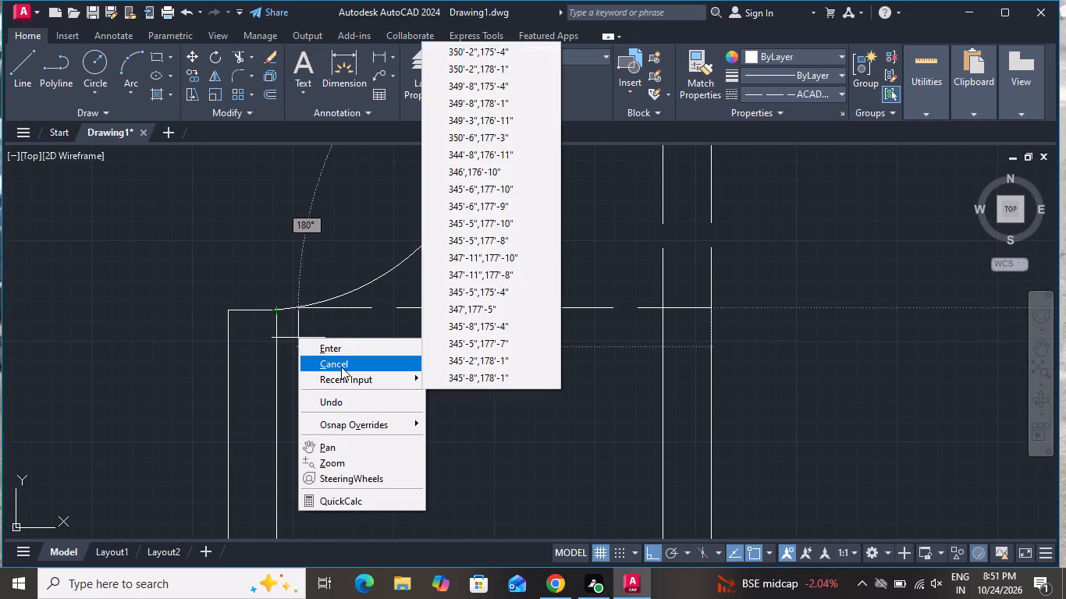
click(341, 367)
Set the current linetype to ByLayer and draw a horizontal lower jamb across the partition wall, level with the neighbouring door's lower jamb.
click(800, 98)
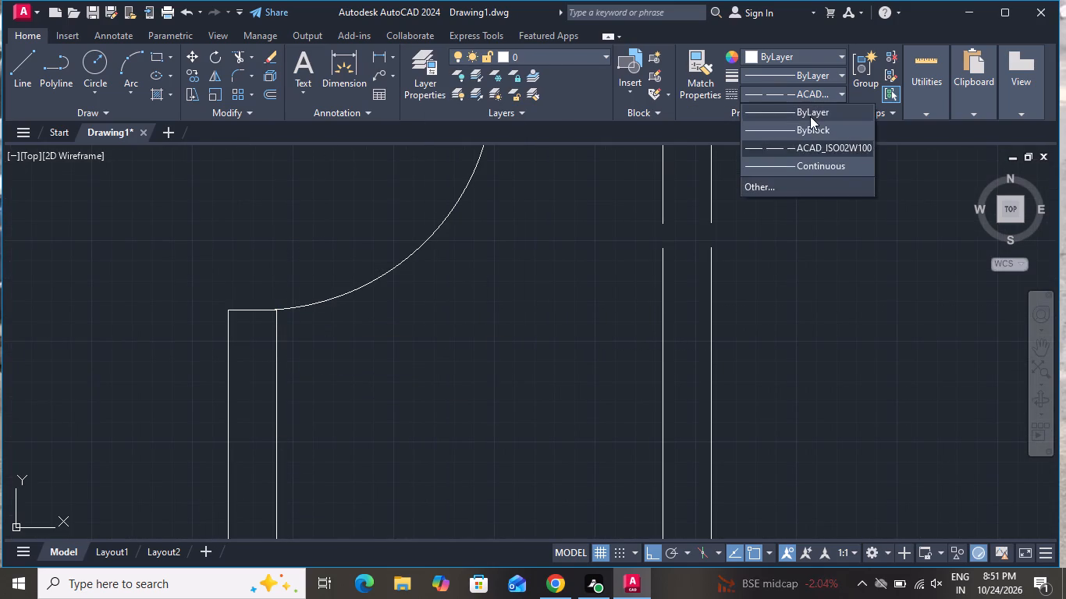
click(810, 116)
click(27, 66)
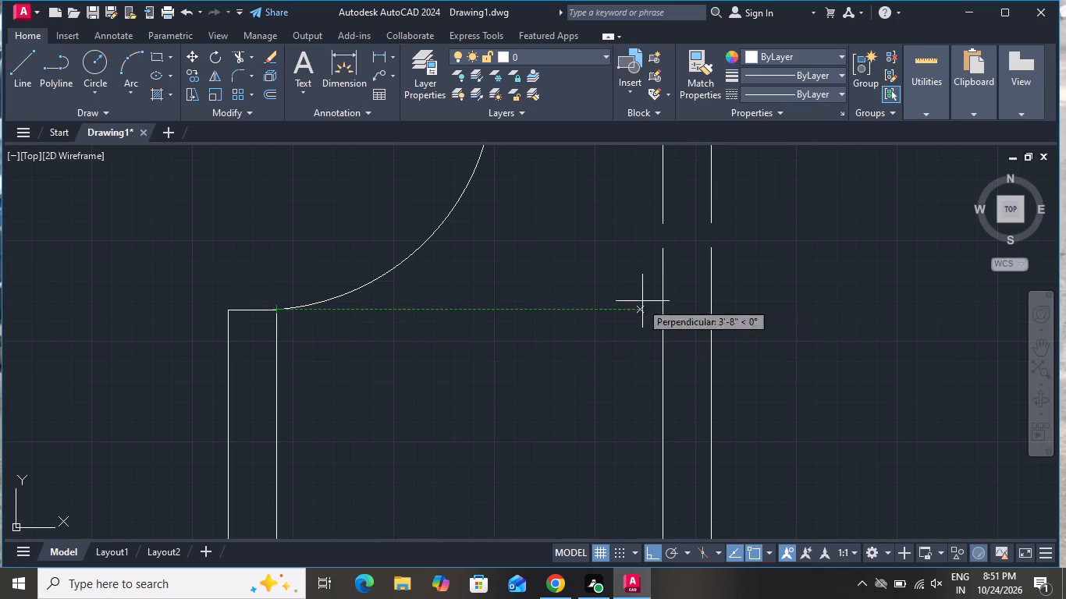
click(661, 313)
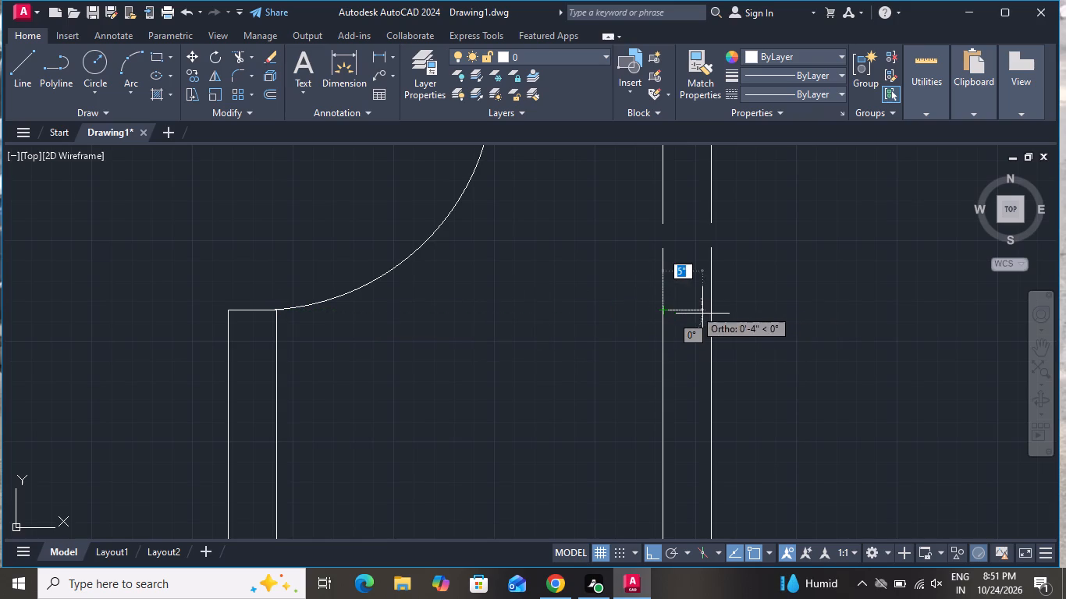
click(714, 313)
right_click(718, 316)
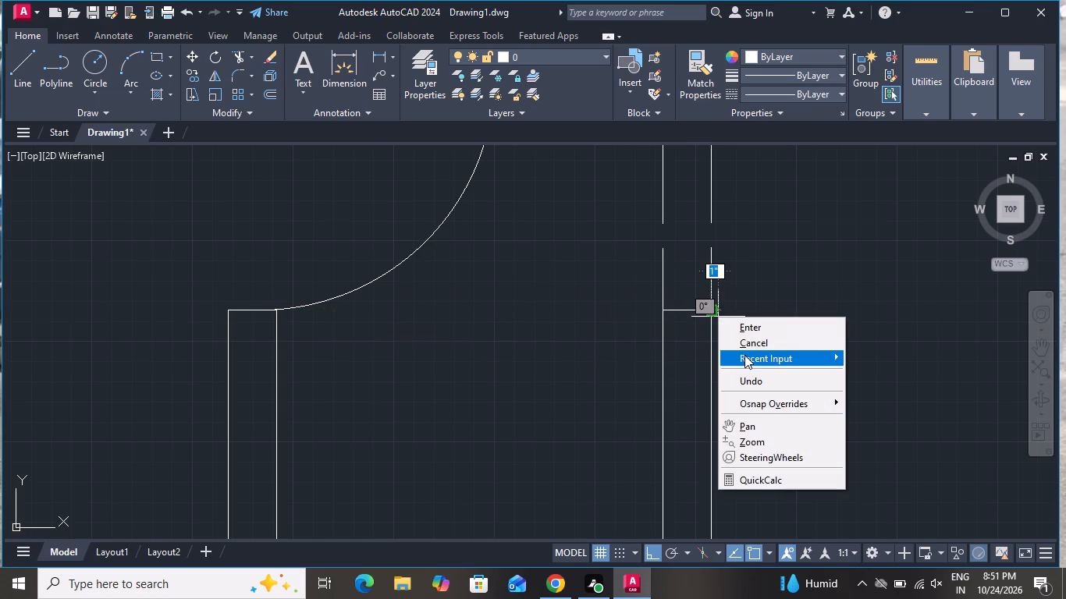
click(743, 340)
Draw a short vertical line across the horizontal wall below the room right of the dashed opening, at the room's lower-right corner.
scroll(491, 379, down, 3)
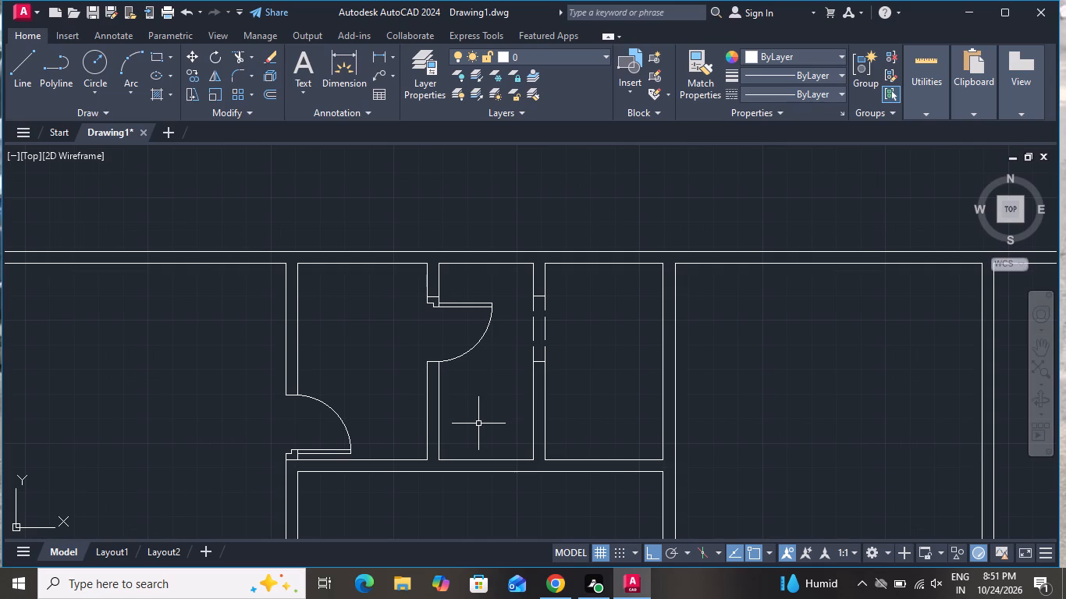
click(19, 71)
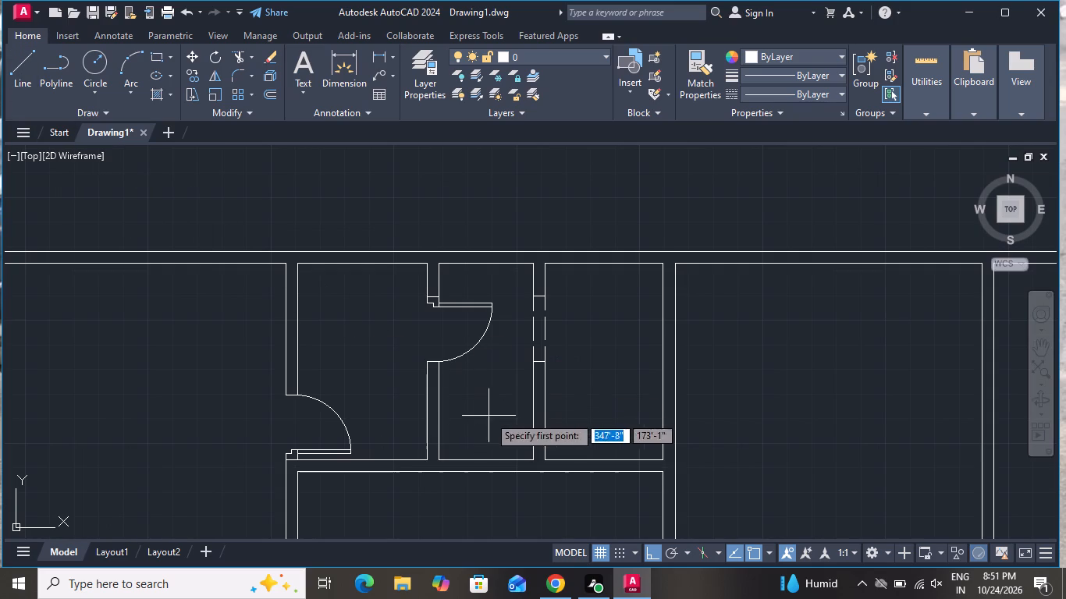
scroll(574, 434, down, 1)
scroll(598, 470, up, 3)
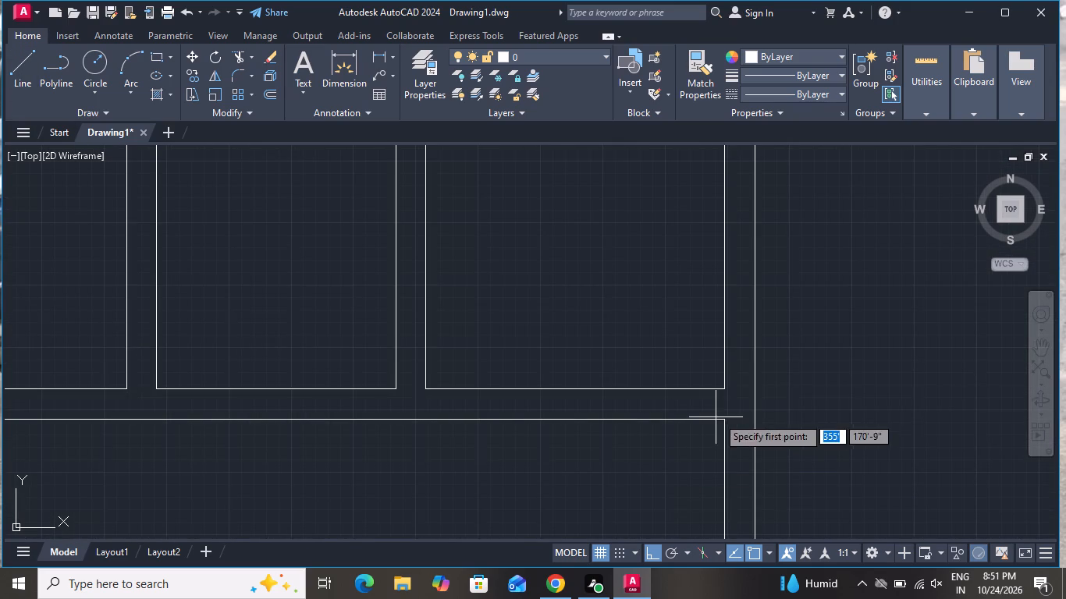
click(725, 391)
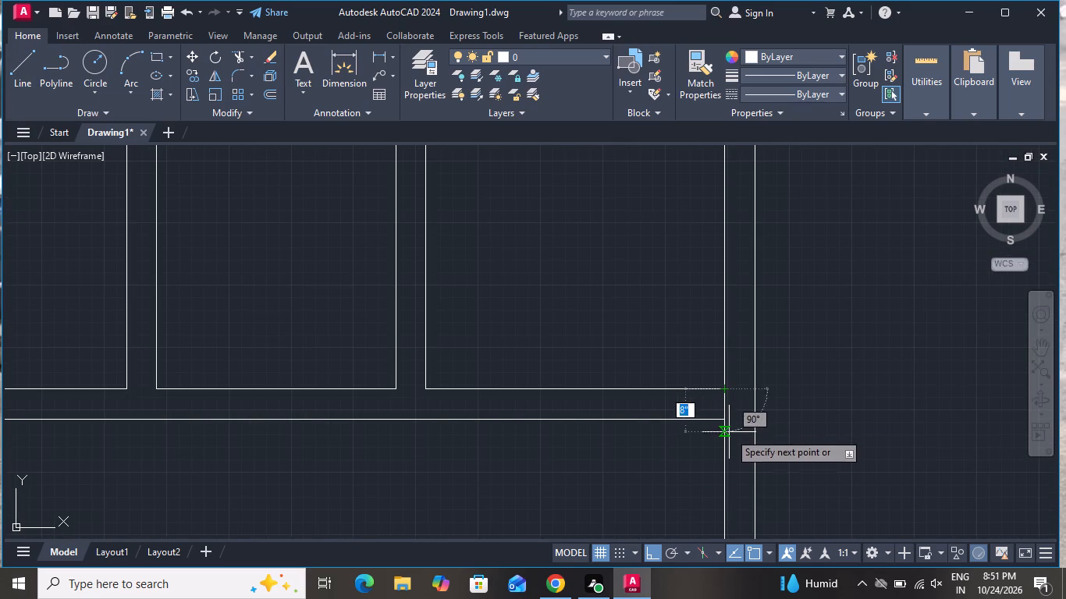
click(726, 420)
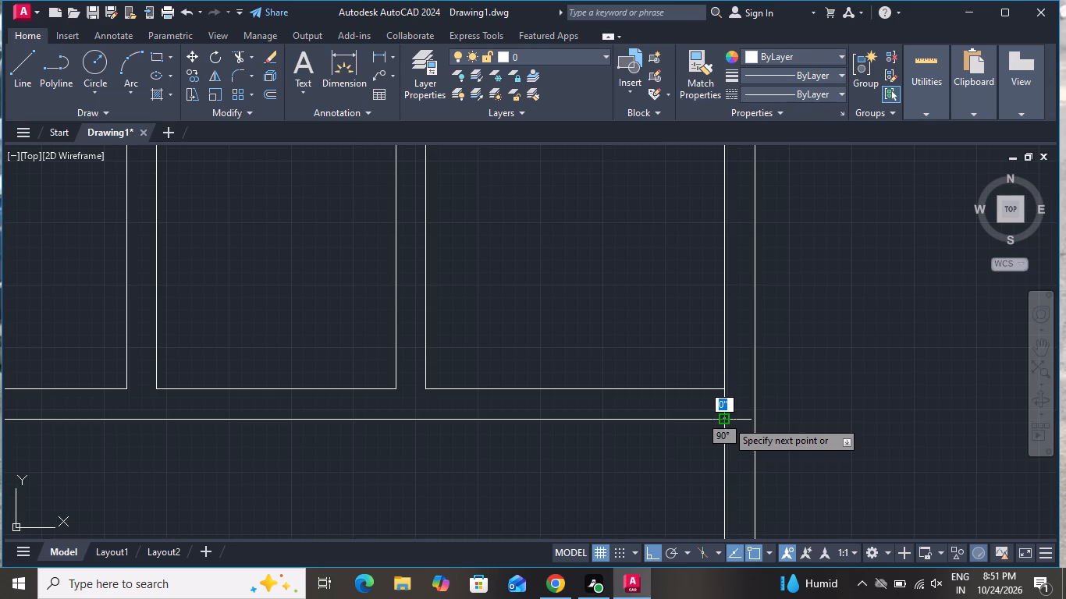
right_click(727, 420)
click(742, 271)
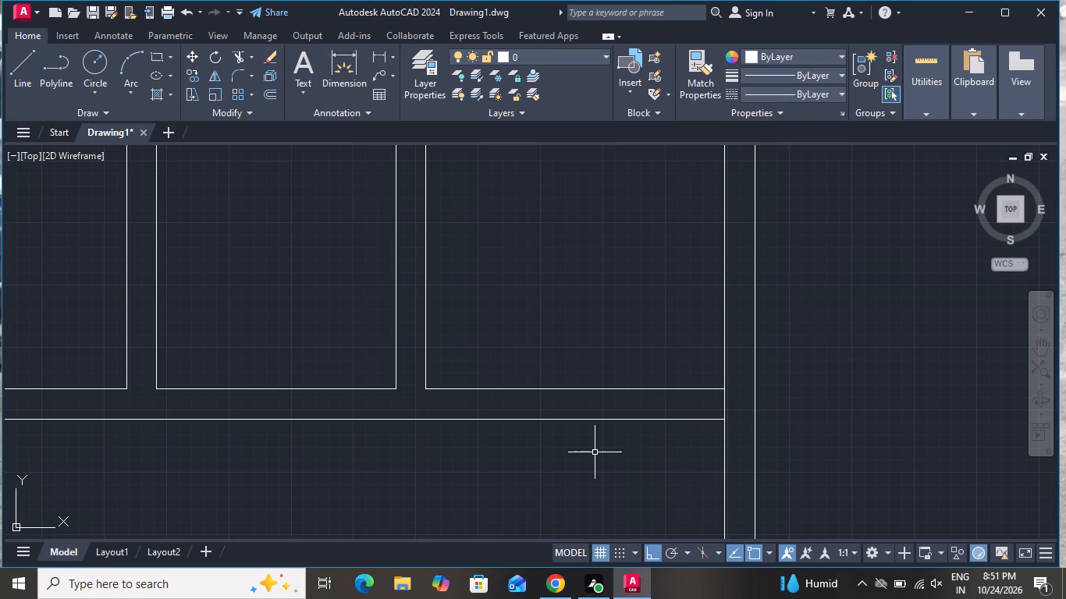
Offset the short corner line 3" to the left along the horizontal wall.
text(o 3)
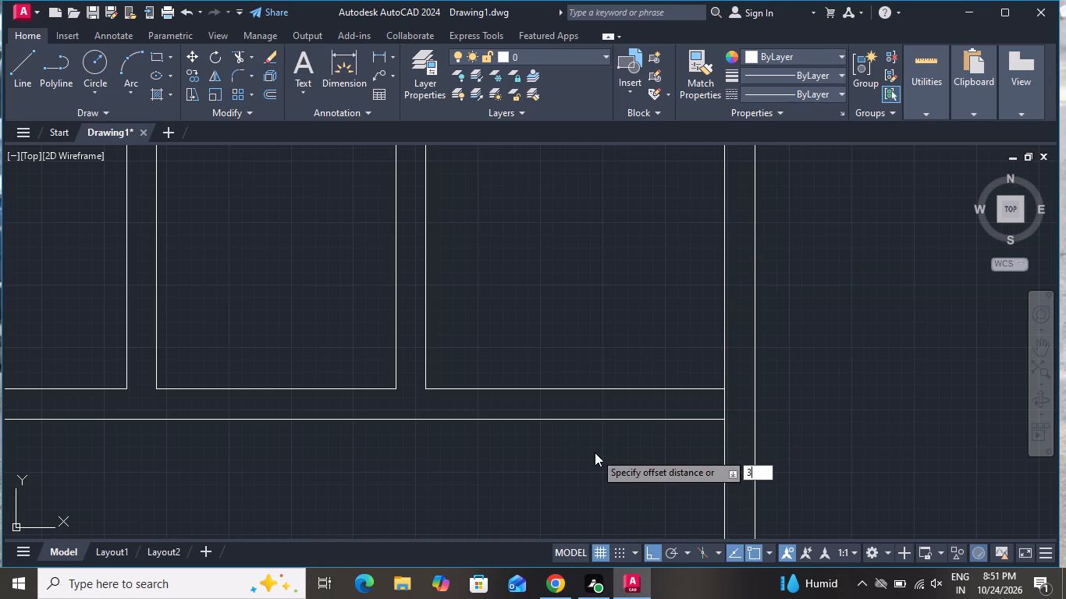
key(shift+quotedbl)
key(Return)
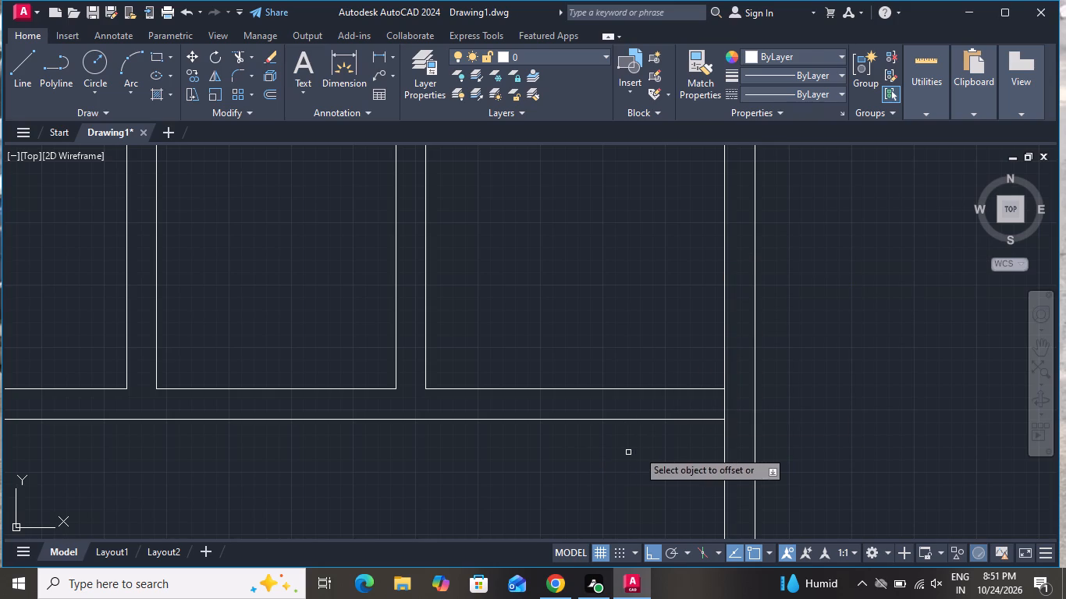
click(723, 399)
click(703, 419)
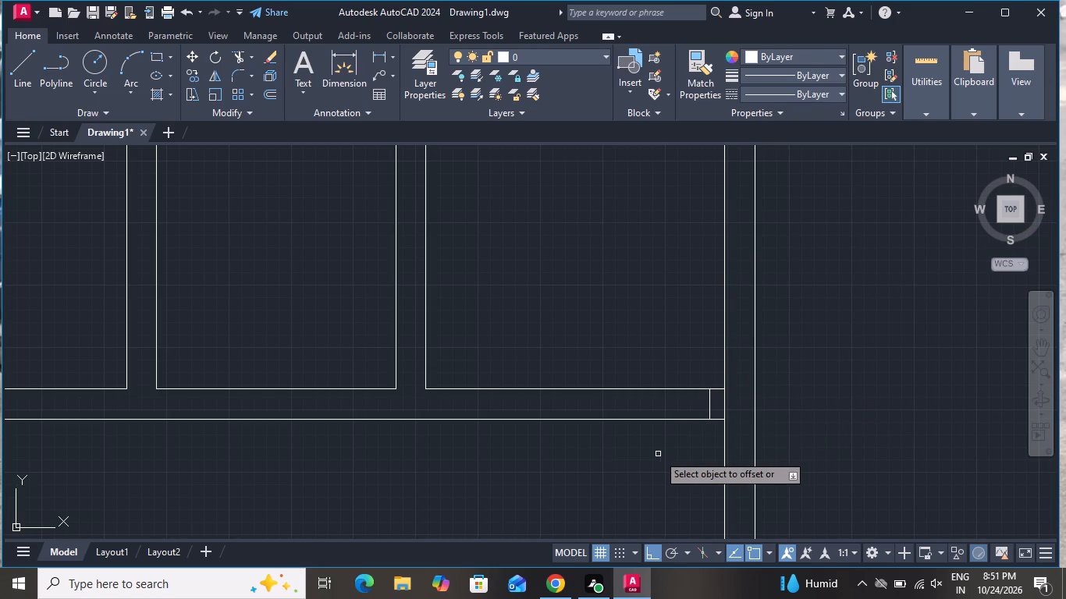
right_click(659, 454)
click(709, 310)
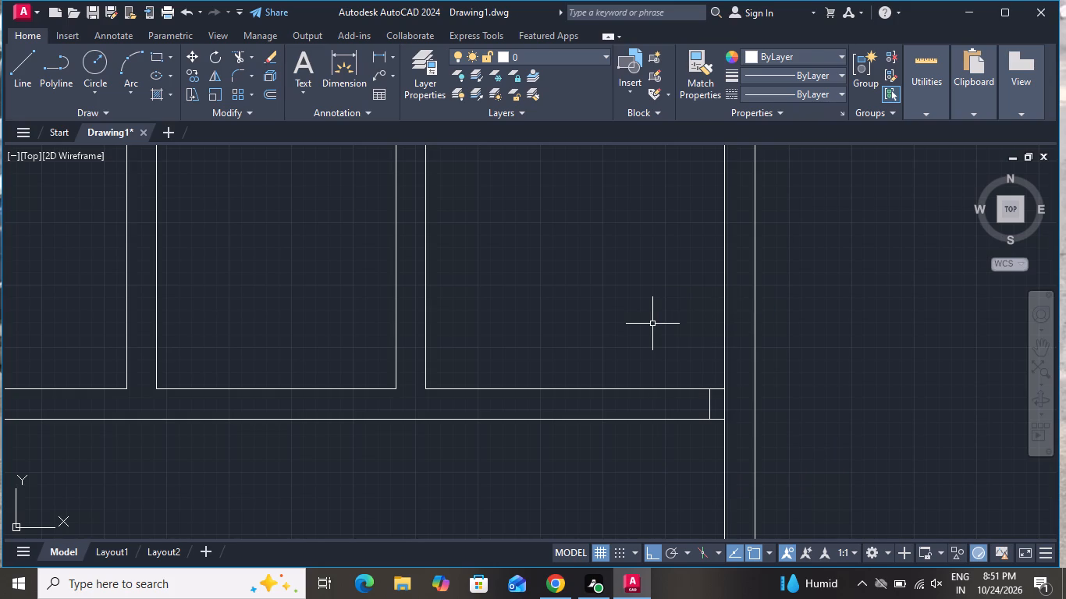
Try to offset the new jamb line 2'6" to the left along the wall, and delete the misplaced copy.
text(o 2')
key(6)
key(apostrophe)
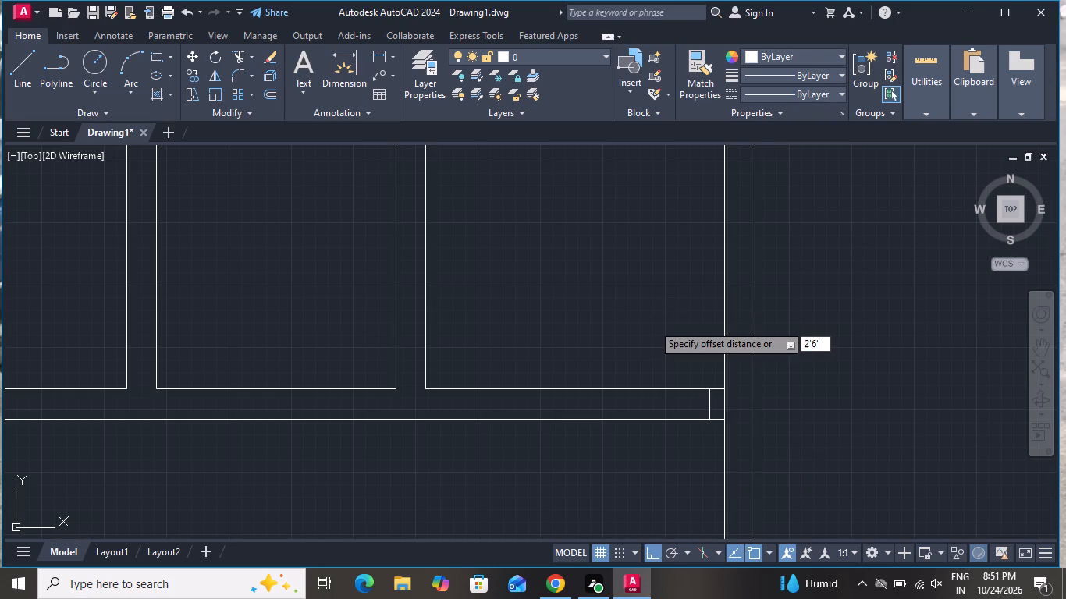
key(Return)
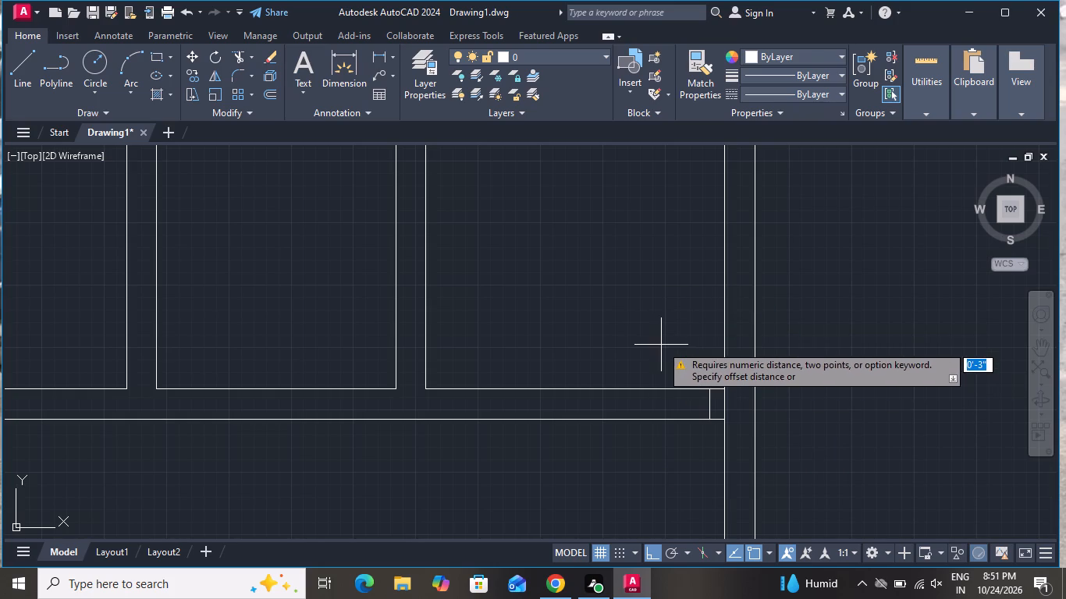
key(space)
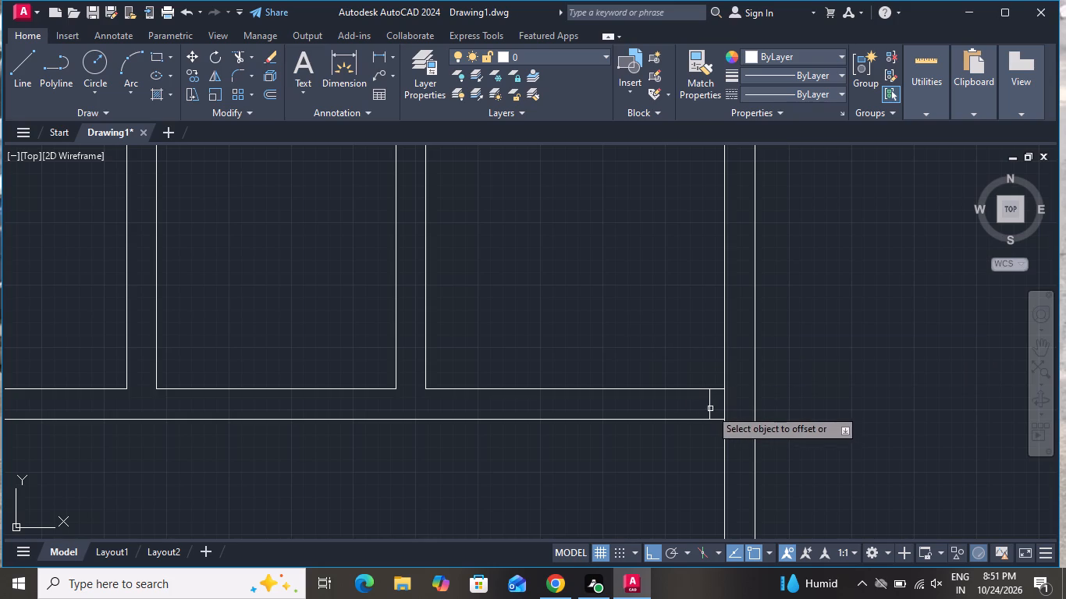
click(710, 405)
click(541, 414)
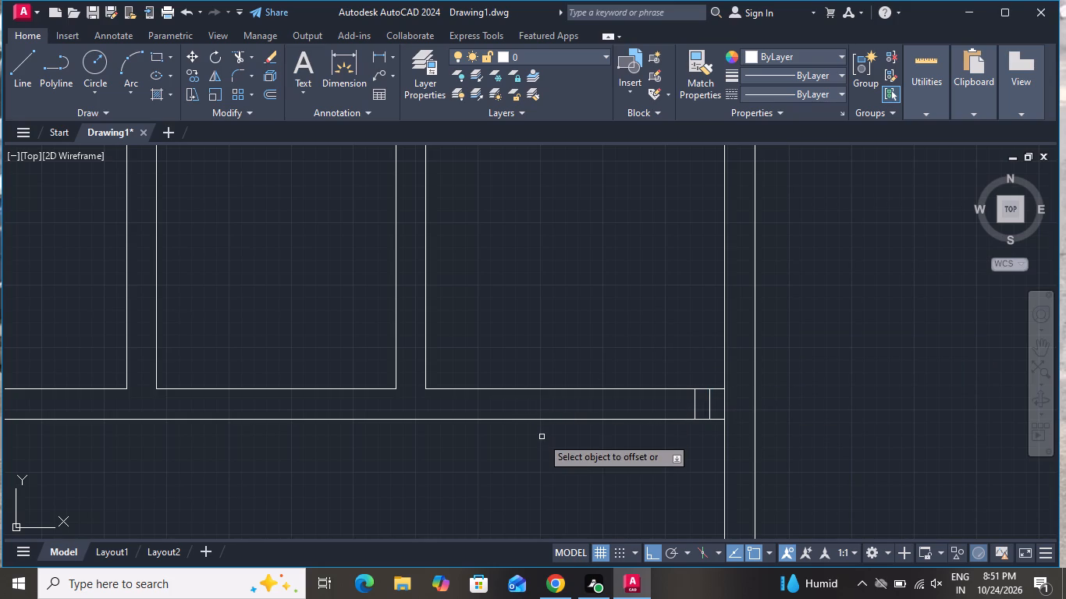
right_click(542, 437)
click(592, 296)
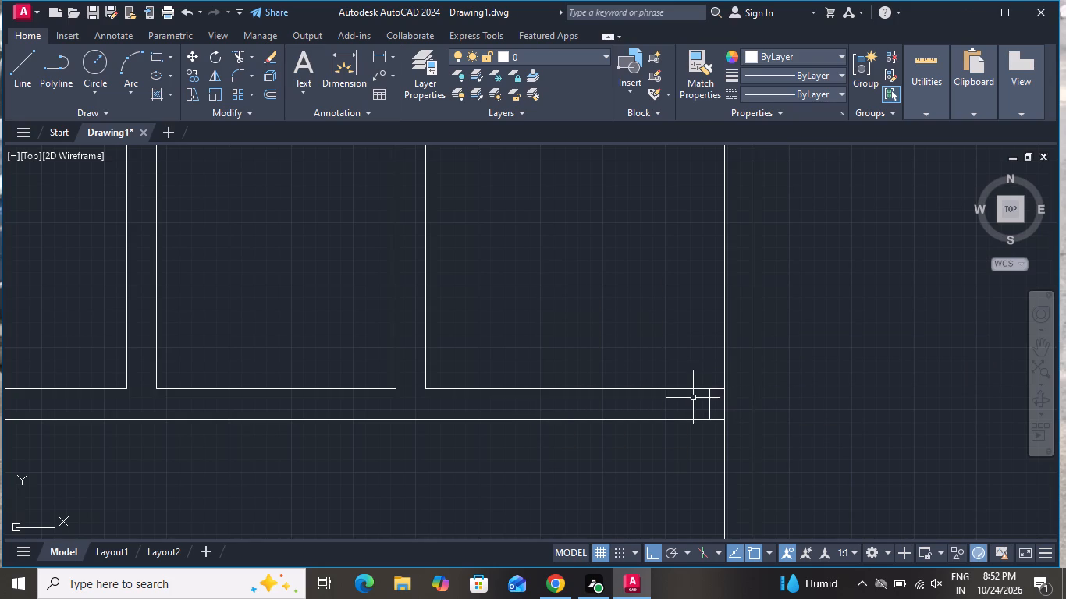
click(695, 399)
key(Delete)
Offset the jamb line near the room corner 2'6" to the left to mark the door opening's other jamb.
text(o)
key(space)
key(2)
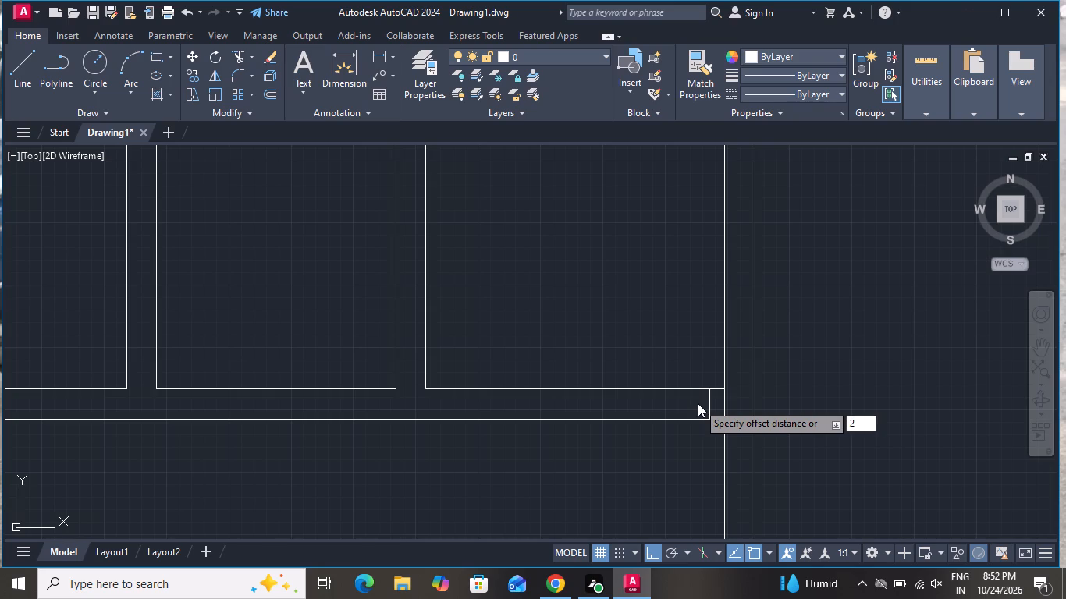
key(apostrophe)
key(6)
key(shift+quotedbl)
key(Return)
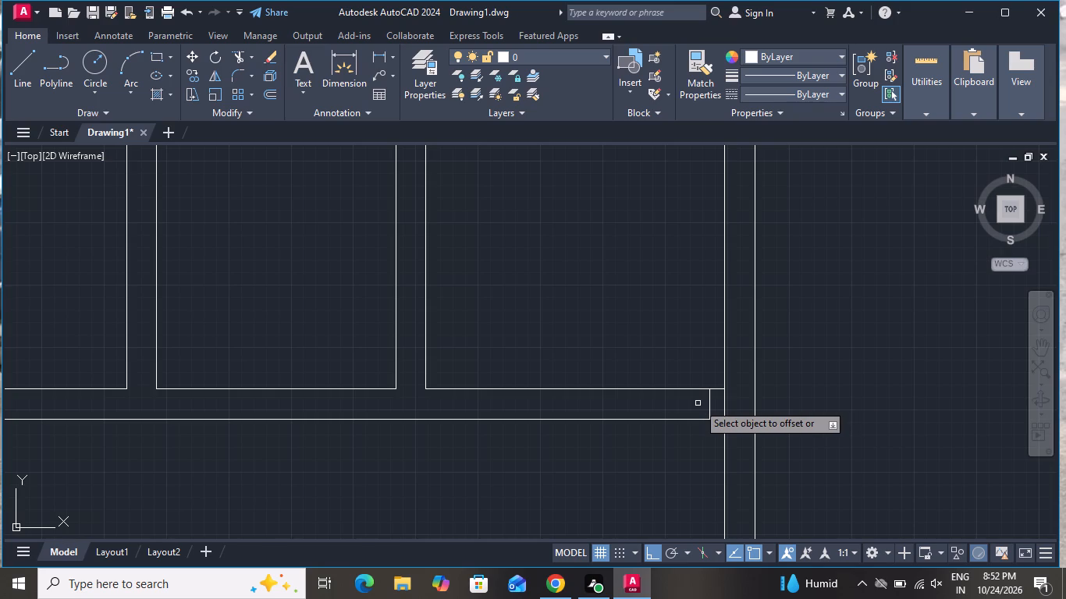
click(708, 406)
click(573, 446)
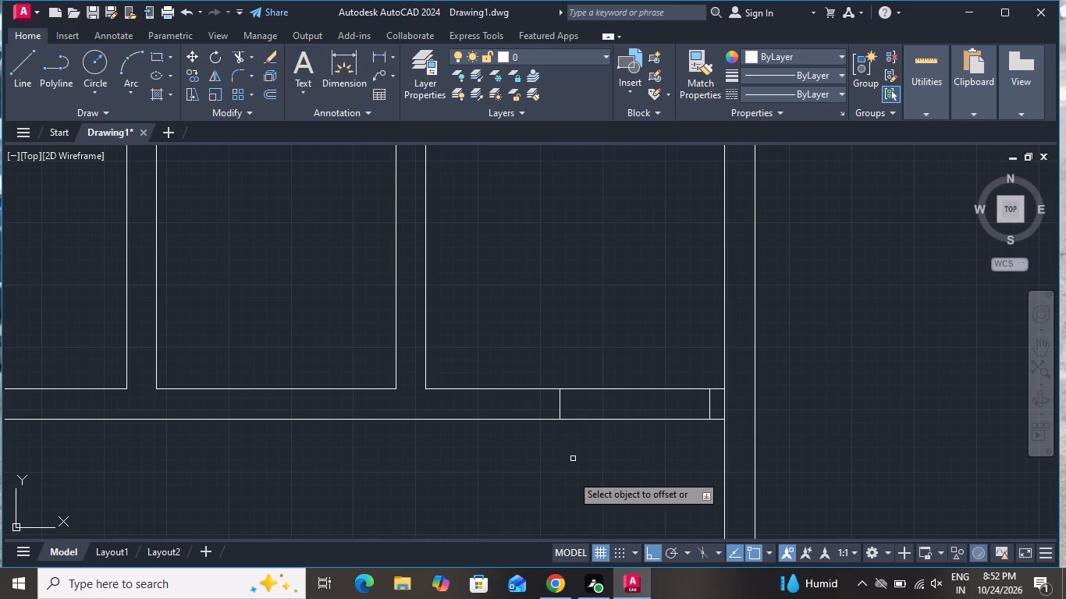
right_click(571, 487)
click(599, 348)
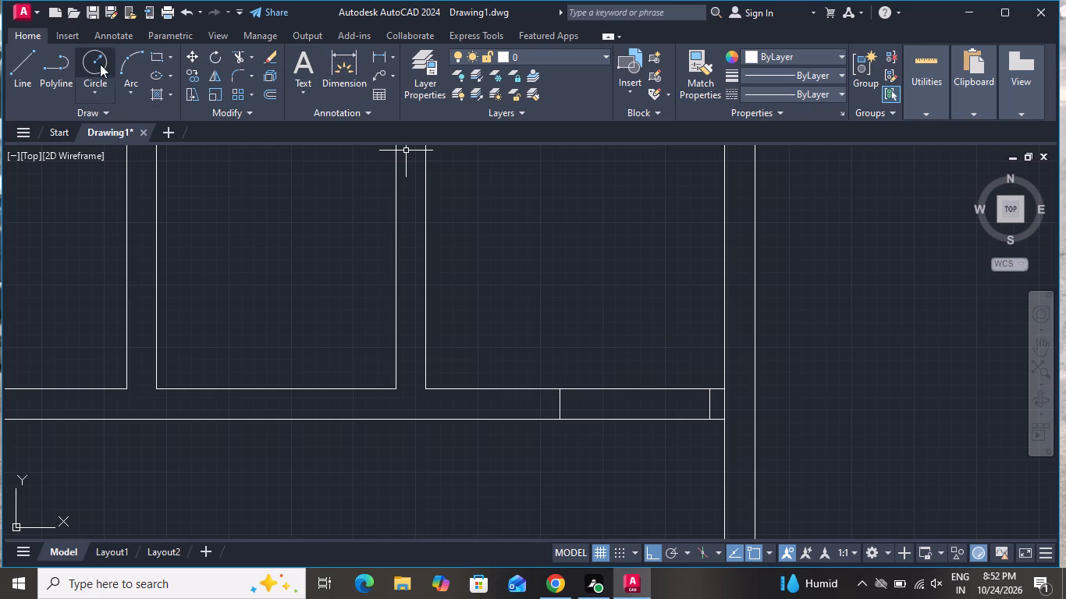
Draw a 2'6" vertical door leaf line upward from the midpoint of the jamb line near the room's corner.
click(27, 73)
scroll(238, 280, down, 1)
scroll(397, 378, down, 1)
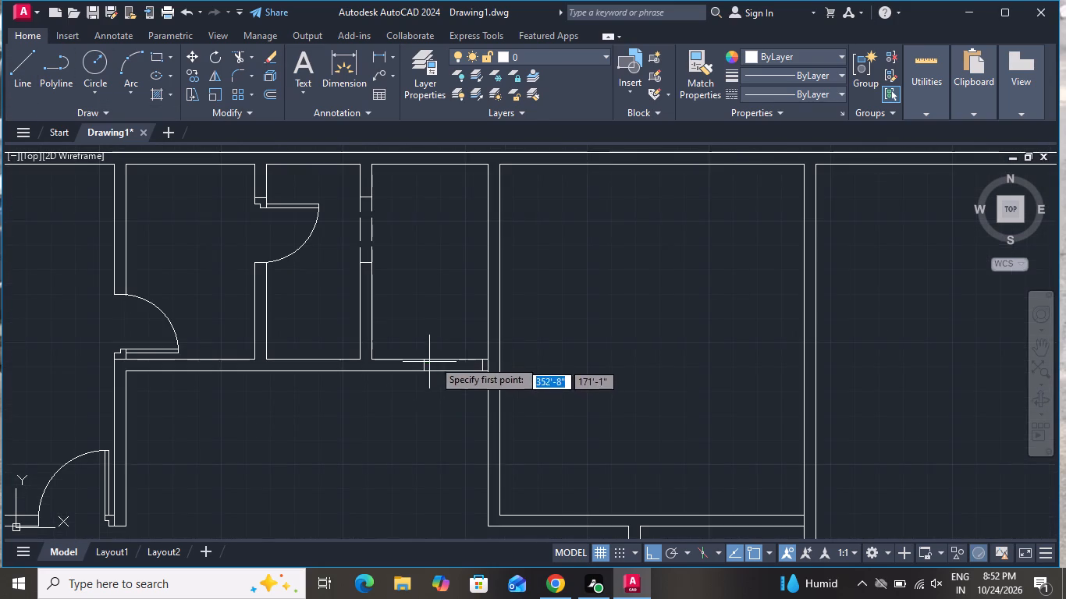
scroll(463, 351, up, 3)
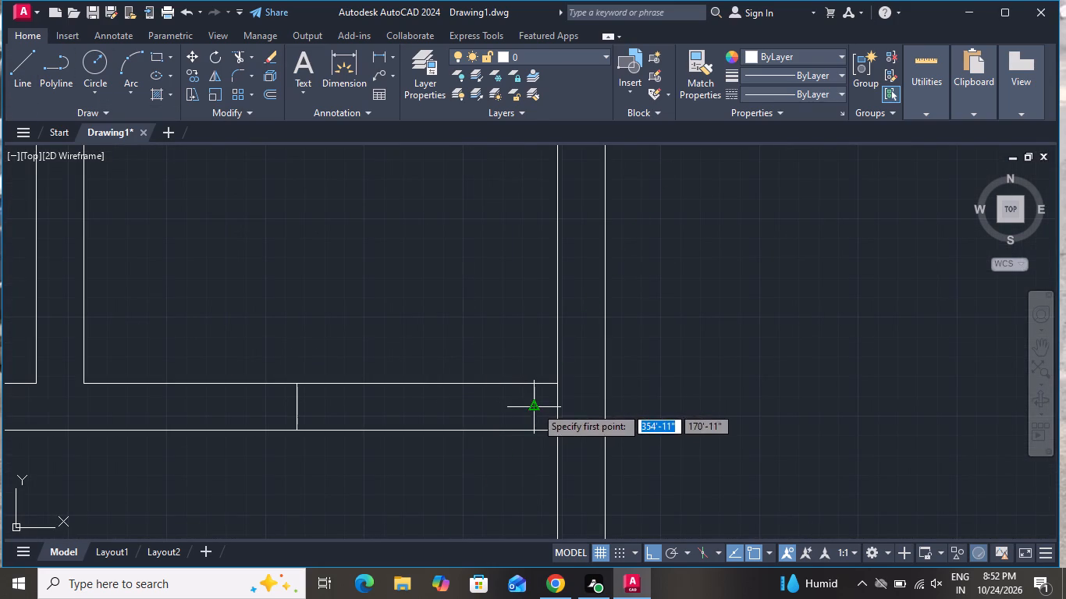
click(535, 406)
key(2)
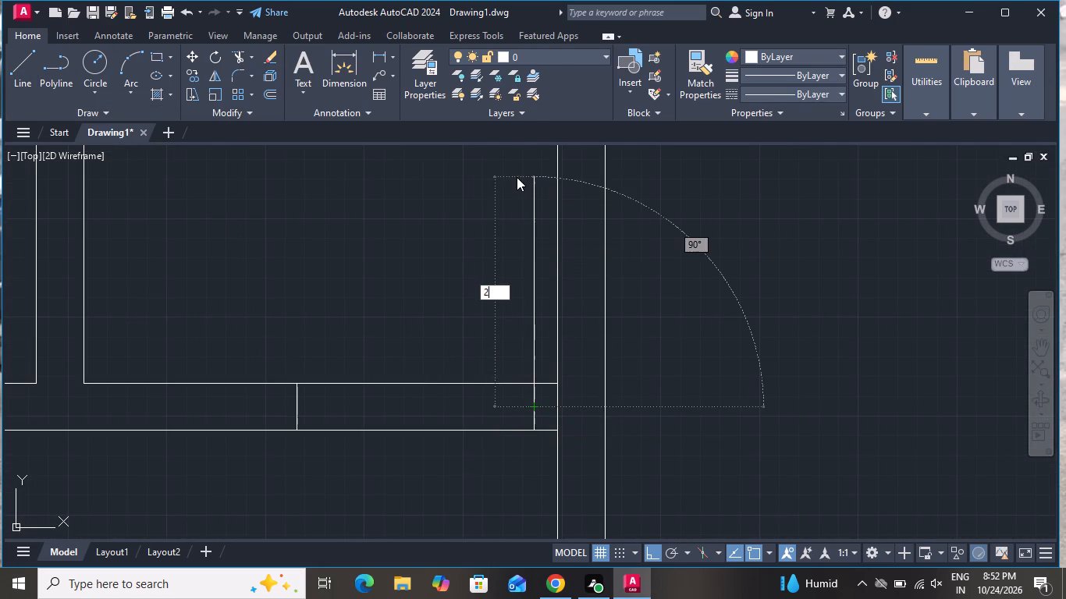
text('6)
key(shift+quotedbl)
key(Return)
right_click(415, 261)
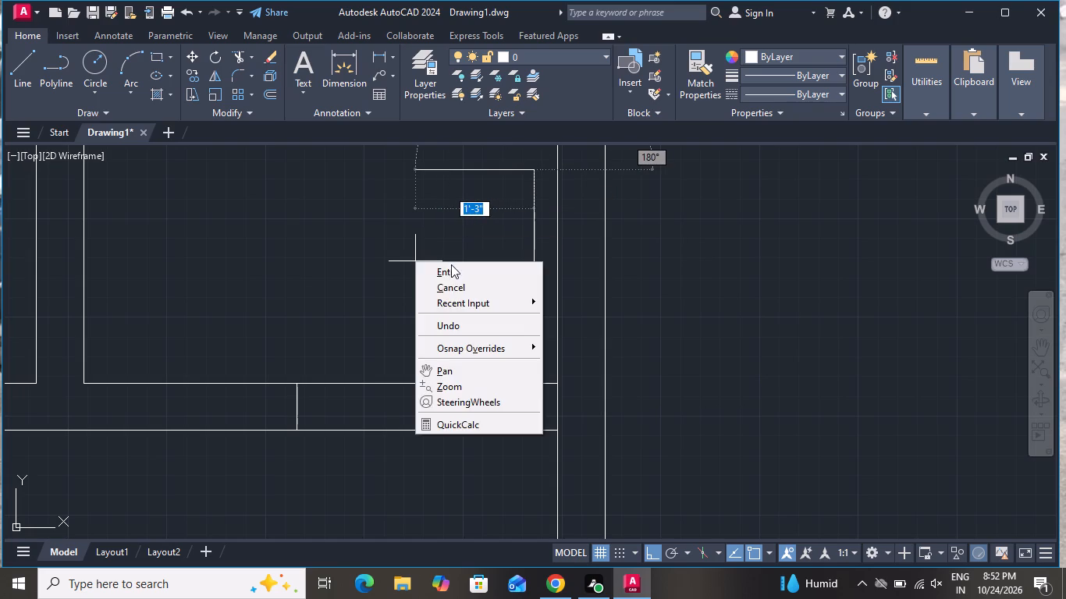
click(456, 291)
Offset the new door leaf line 2" to the left to give the leaf its thickness.
key(o)
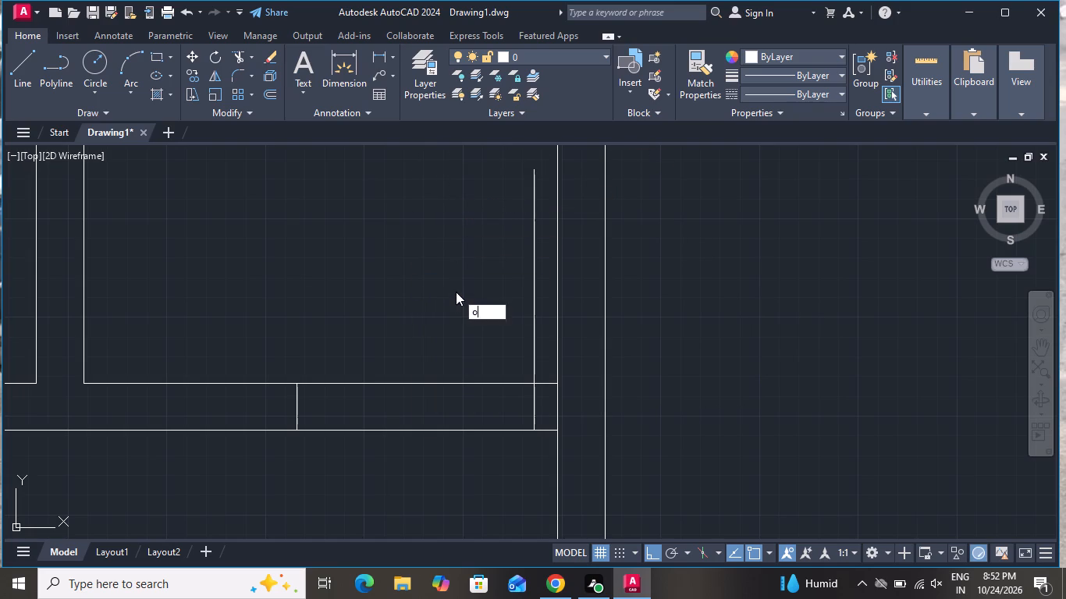
key(space)
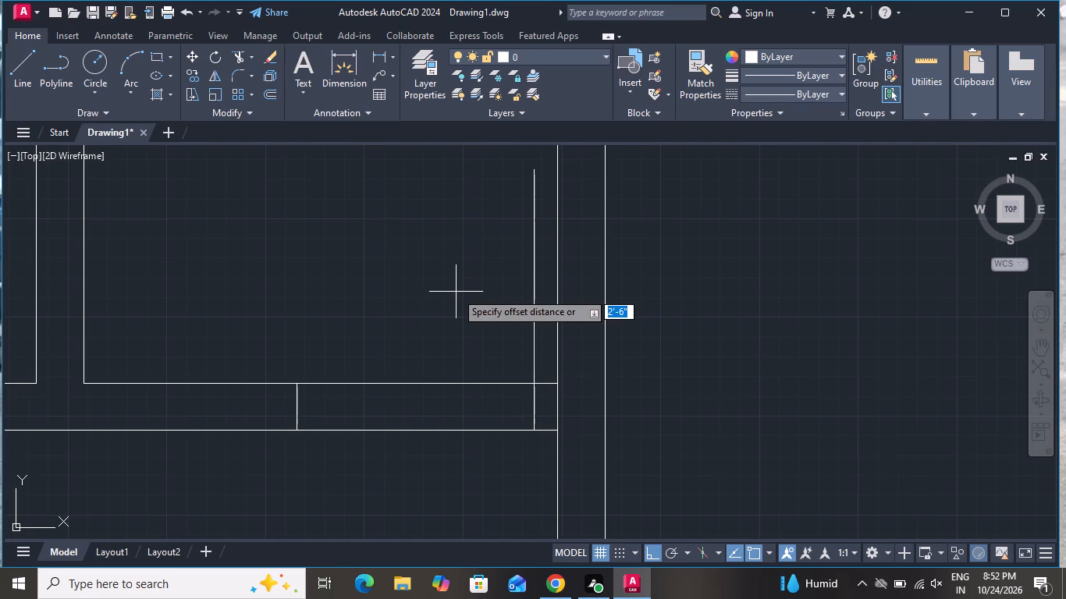
key(2)
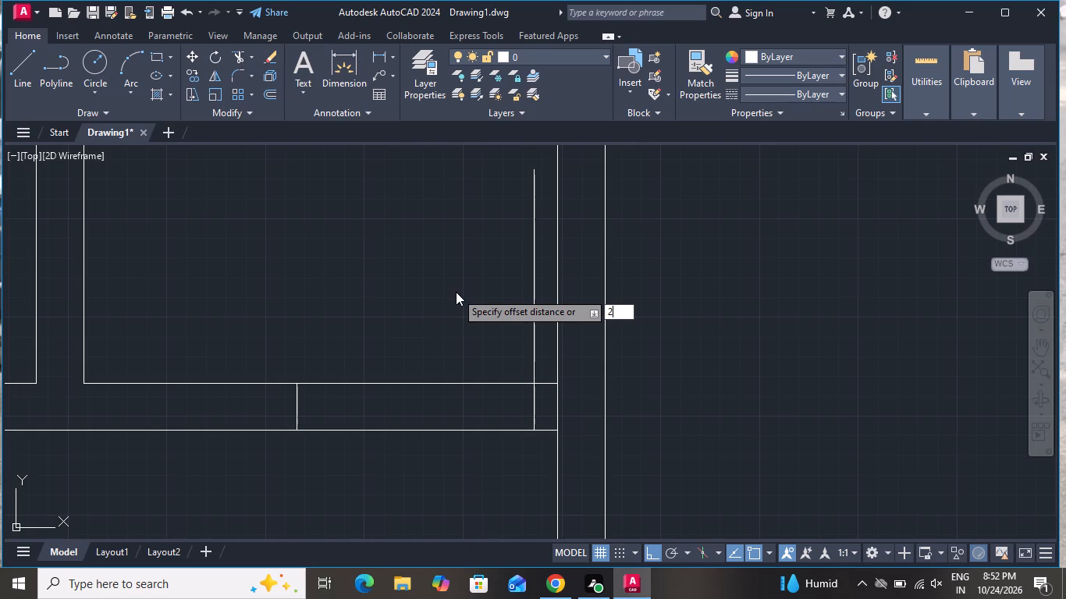
key(shift+quotedbl)
key(Return)
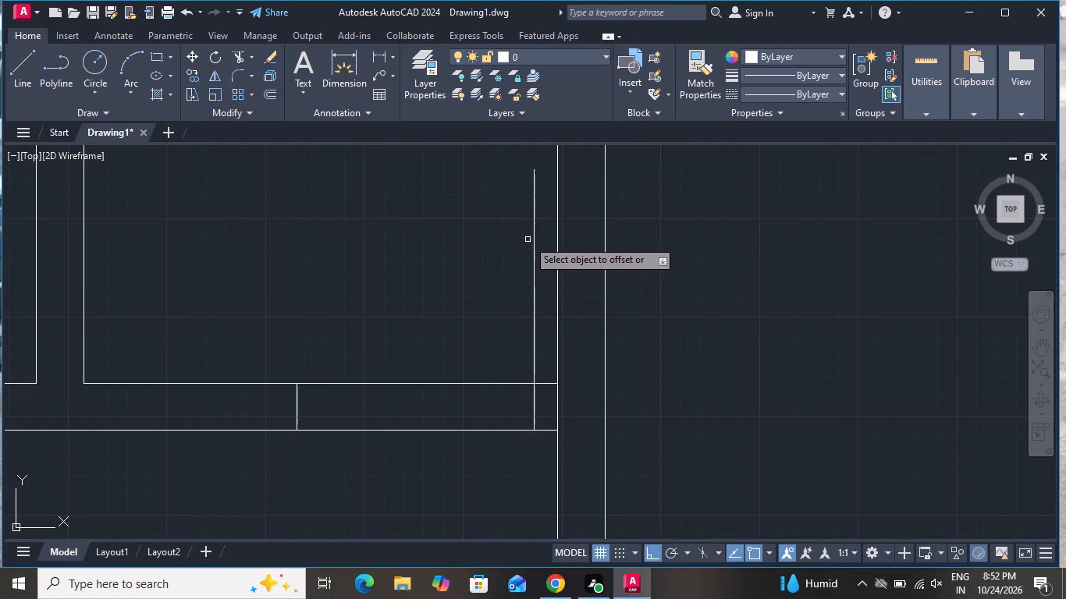
click(534, 236)
click(492, 261)
right_click(472, 280)
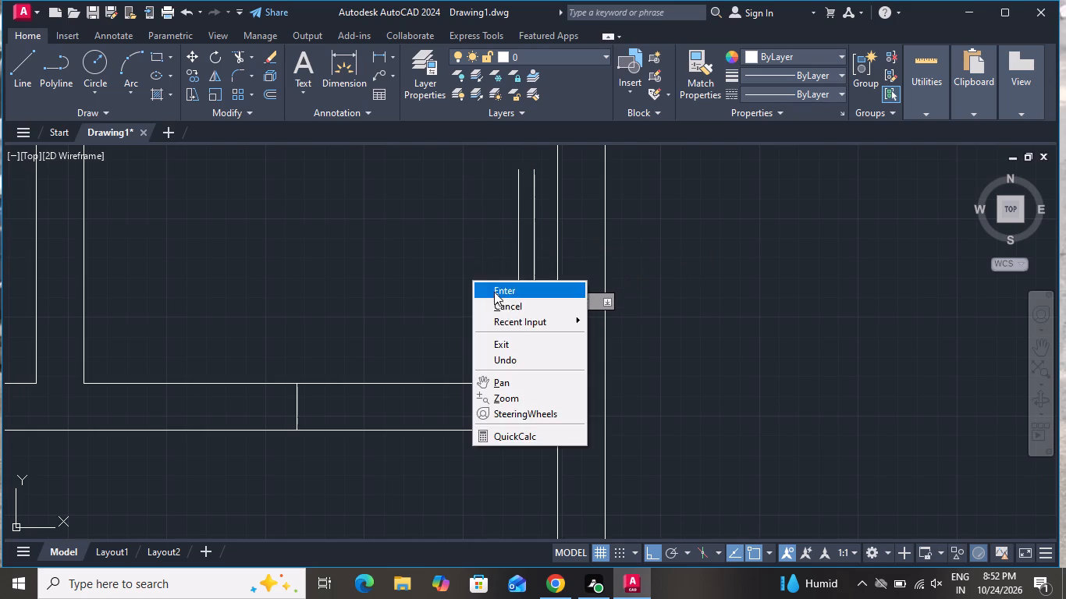
click(500, 305)
Draw the door swing arc from the far jamb's midpoint through the tops of the two leaf lines.
text(a)
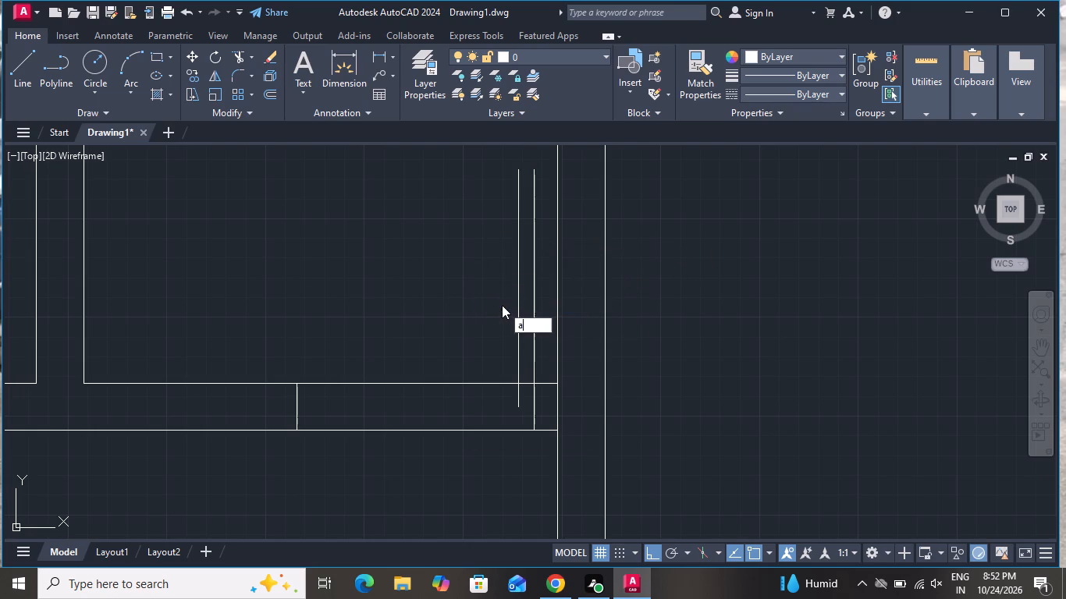
key(space)
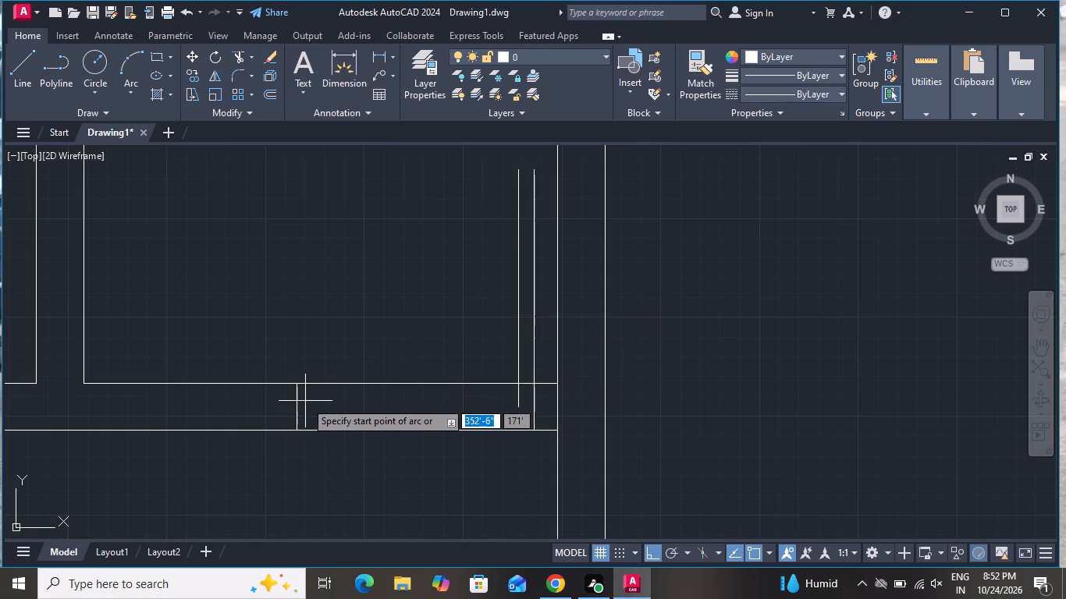
click(301, 409)
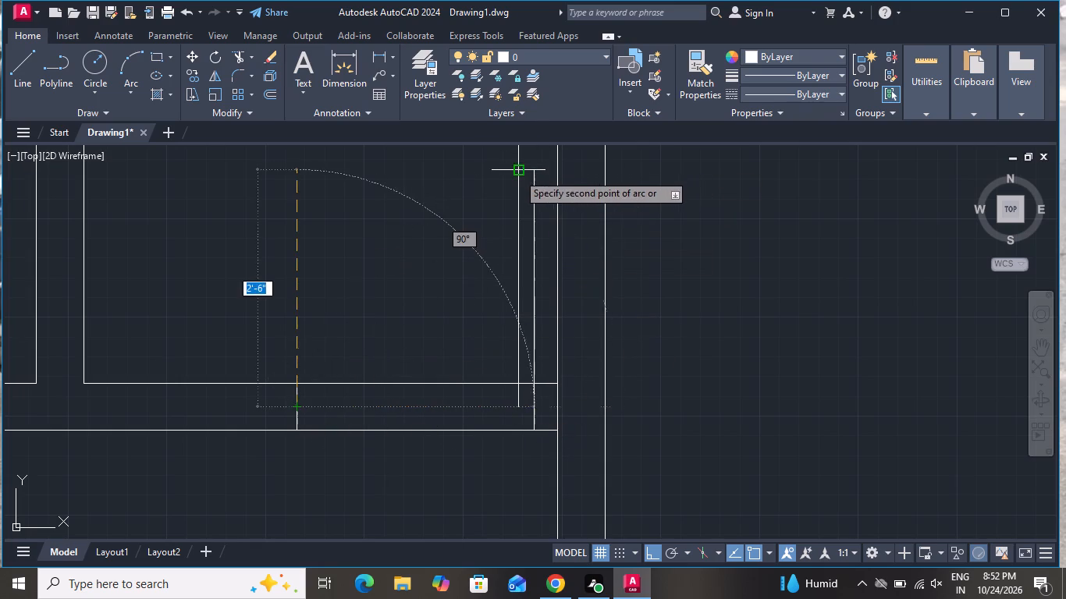
click(517, 173)
click(531, 168)
Draw a short horizontal line joining the lower end of the offset leaf line to the adjacent jamb line.
scroll(543, 208, down, 1)
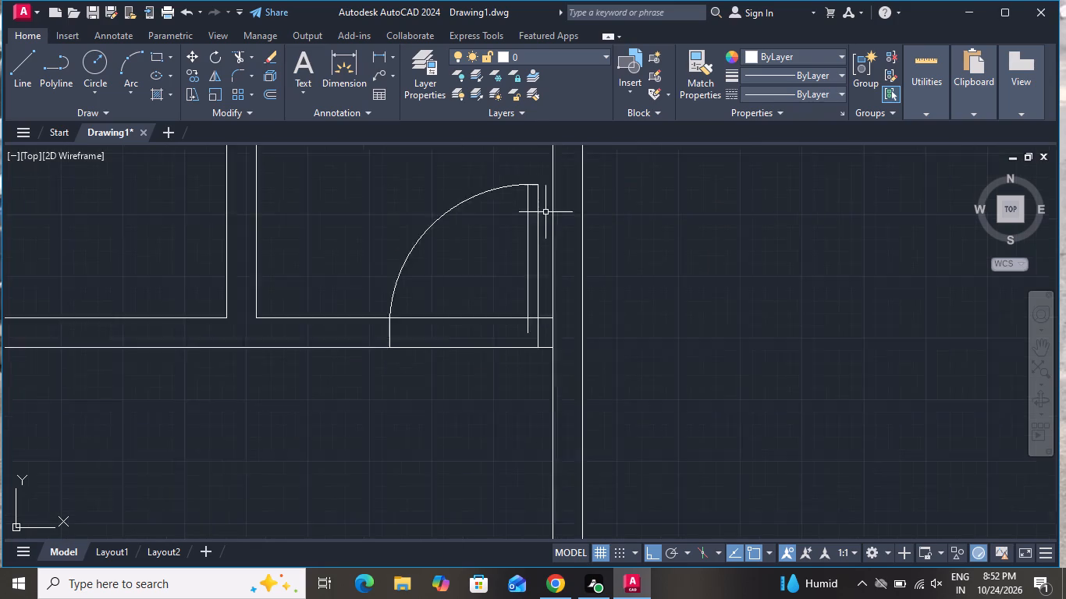
scroll(545, 212, down, 1)
click(20, 51)
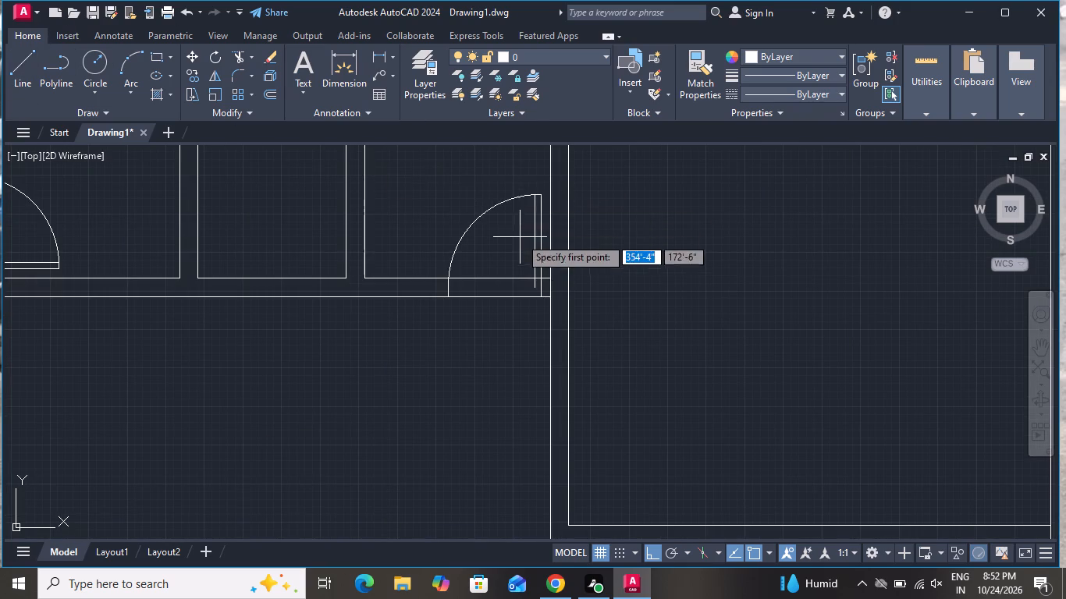
scroll(521, 250, up, 4)
scroll(581, 299, down, 2)
scroll(585, 367, up, 3)
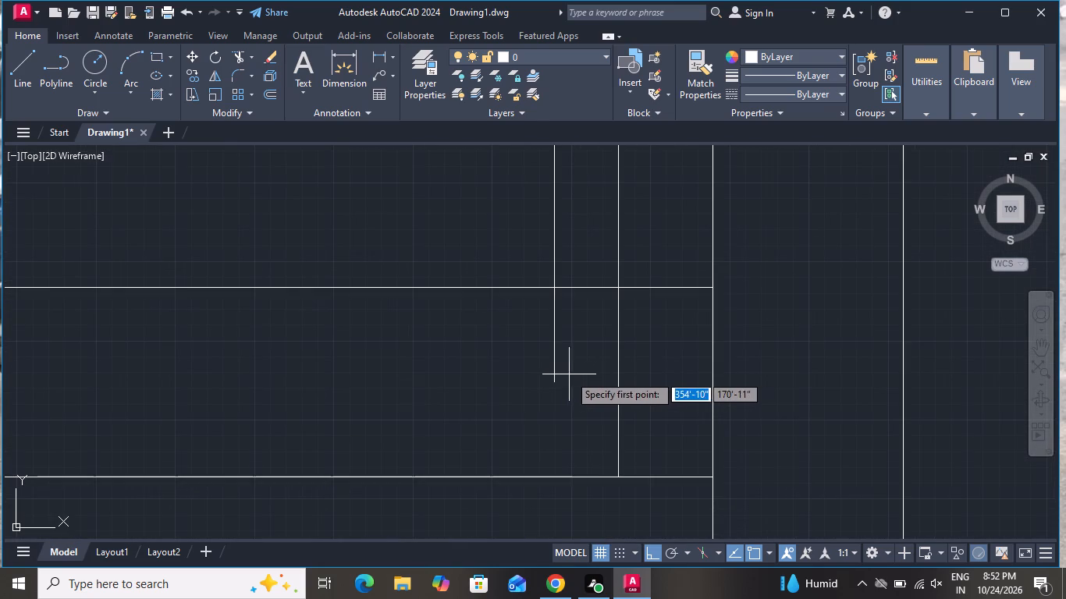
click(553, 381)
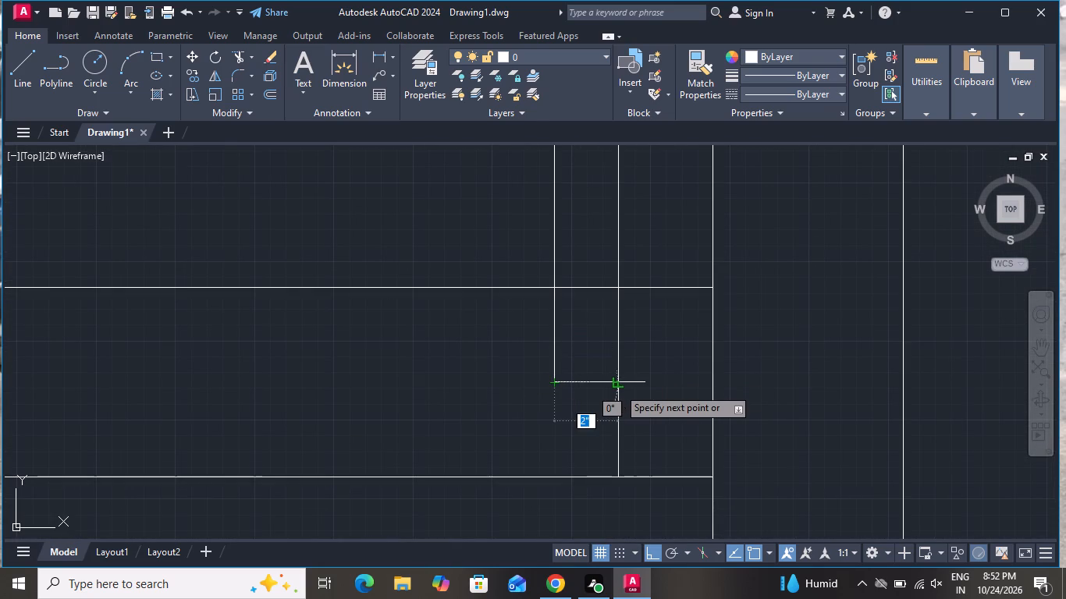
click(618, 388)
right_click(622, 391)
click(647, 416)
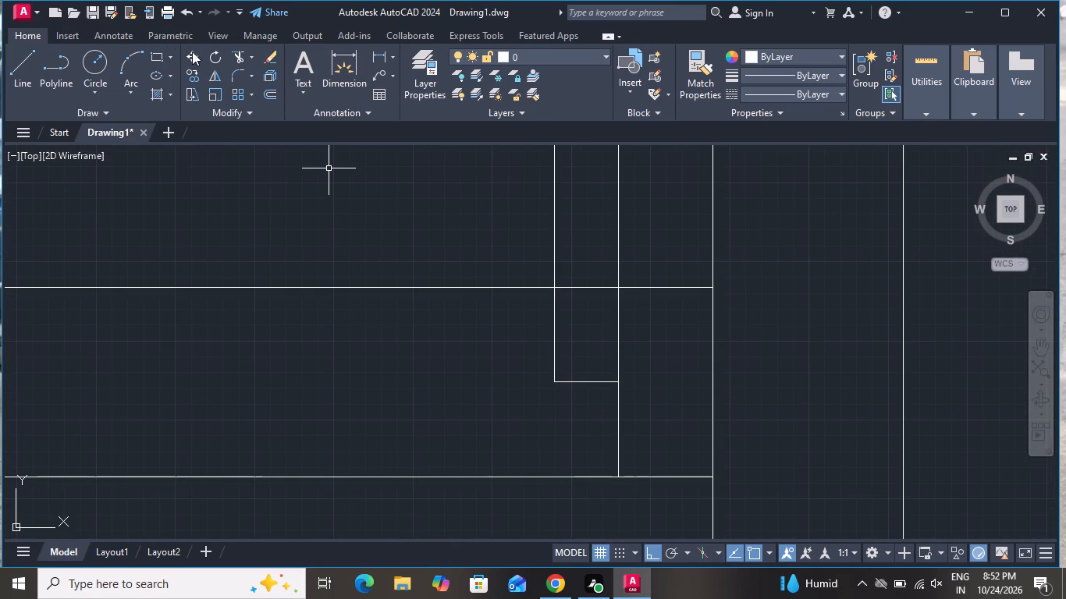
Trim the jamb line inside the door rebate and both wall lines across the new door opening.
click(240, 58)
click(611, 307)
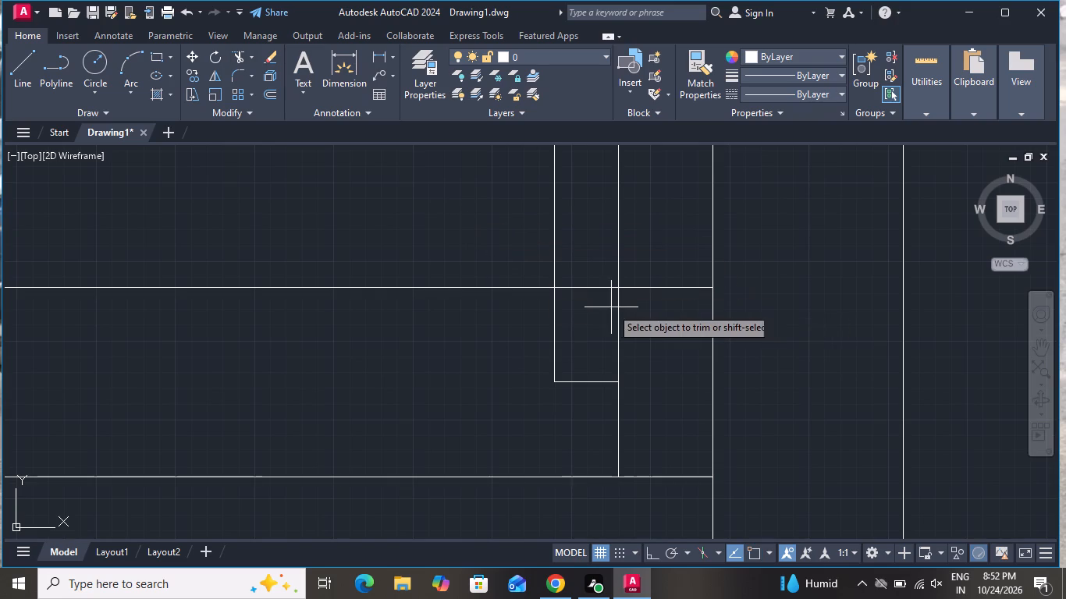
click(634, 307)
scroll(609, 307, down, 2)
click(498, 278)
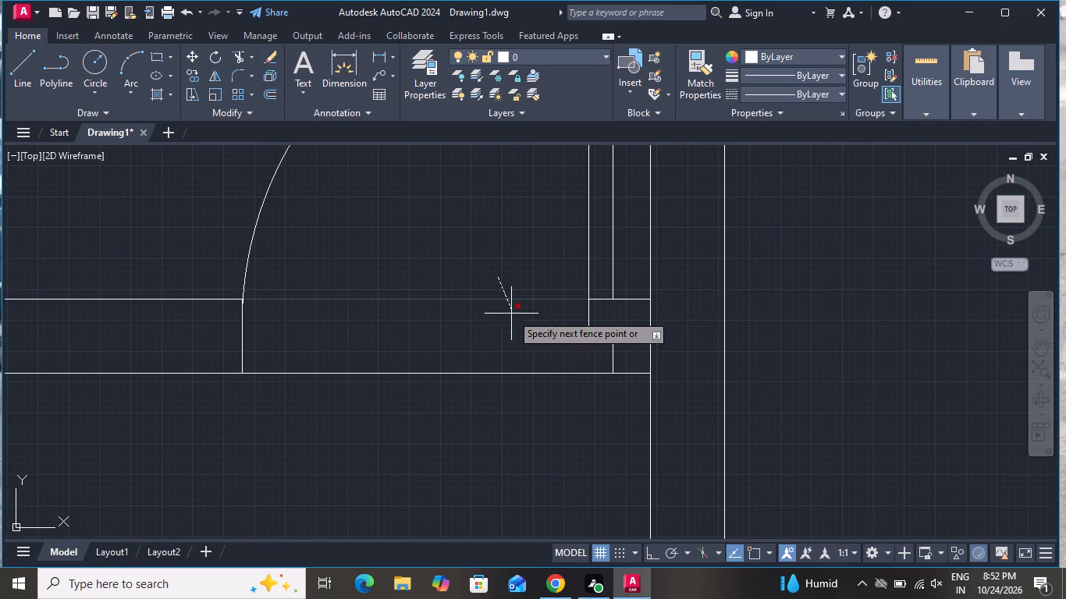
click(508, 386)
right_click(442, 256)
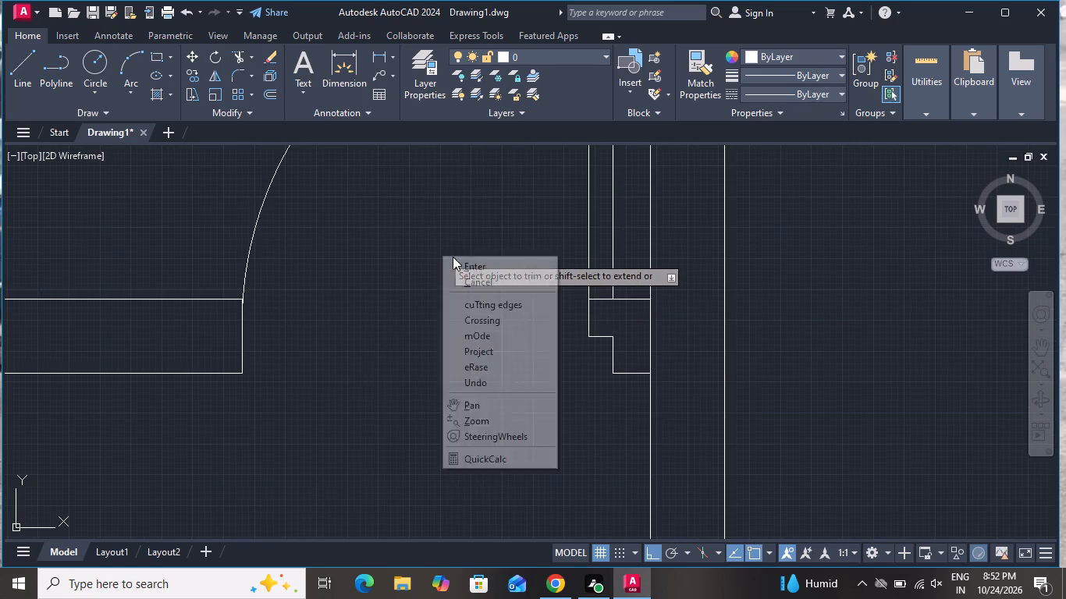
click(492, 278)
Draw a horizontal line across the vertical wall beside the new door, level with the horizontal wall's lower face.
scroll(538, 331, down, 5)
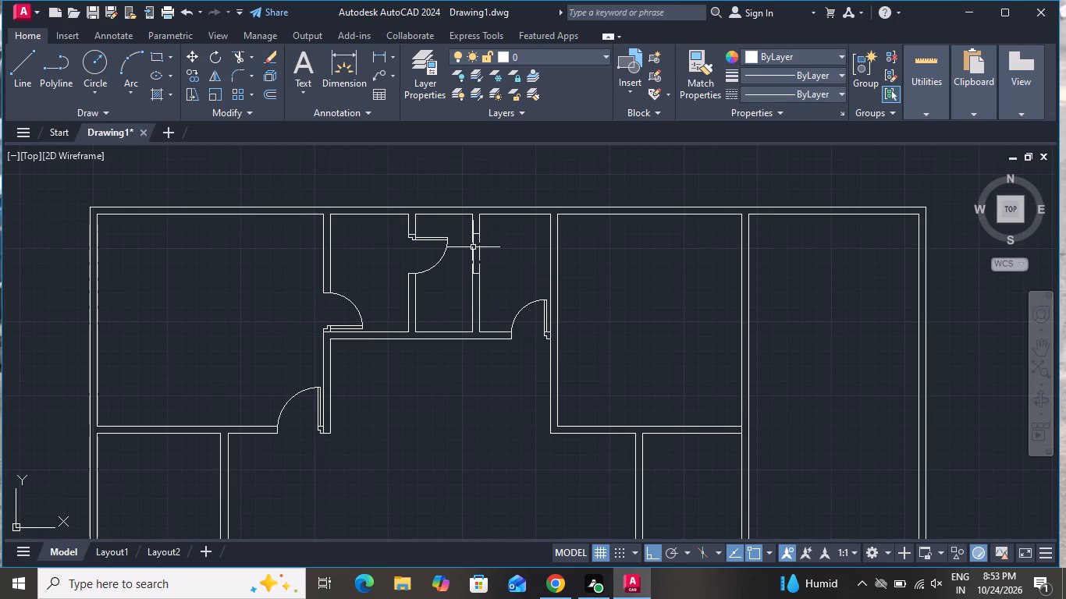
click(20, 61)
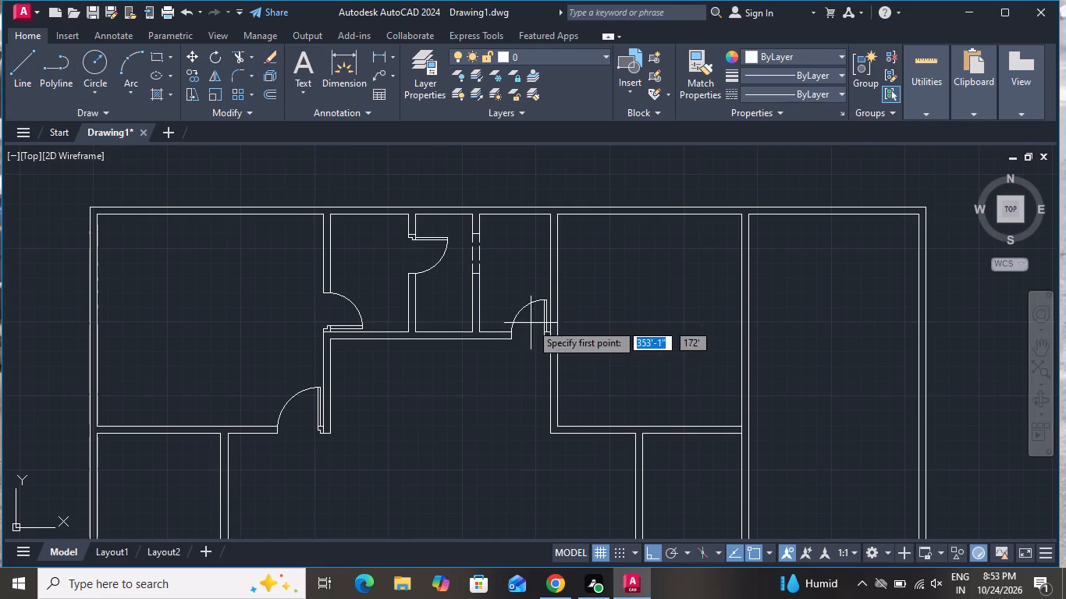
scroll(558, 342, up, 3)
click(520, 329)
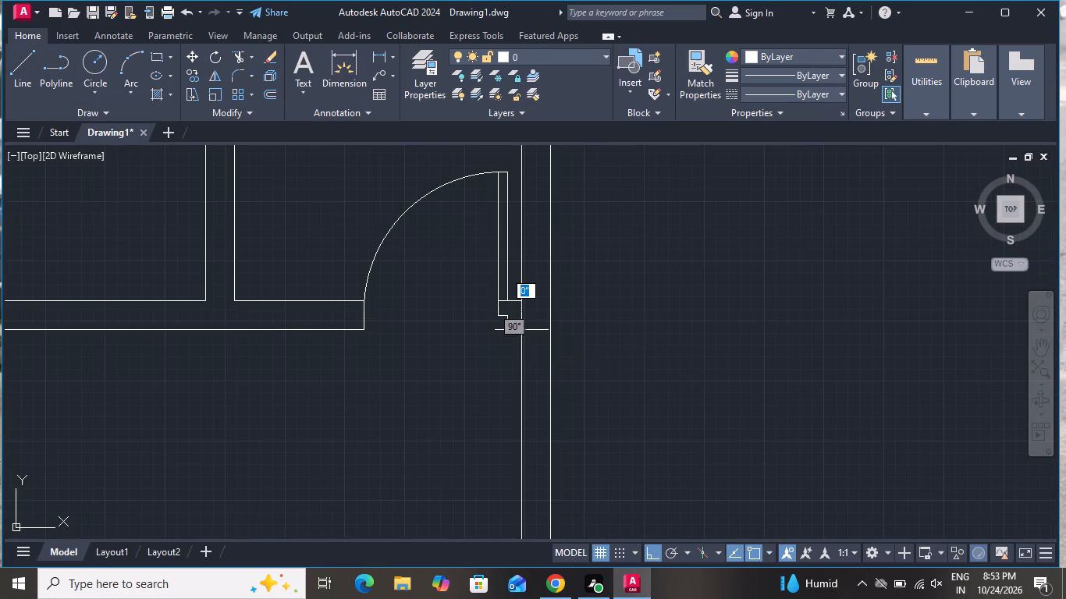
click(552, 328)
right_click(552, 328)
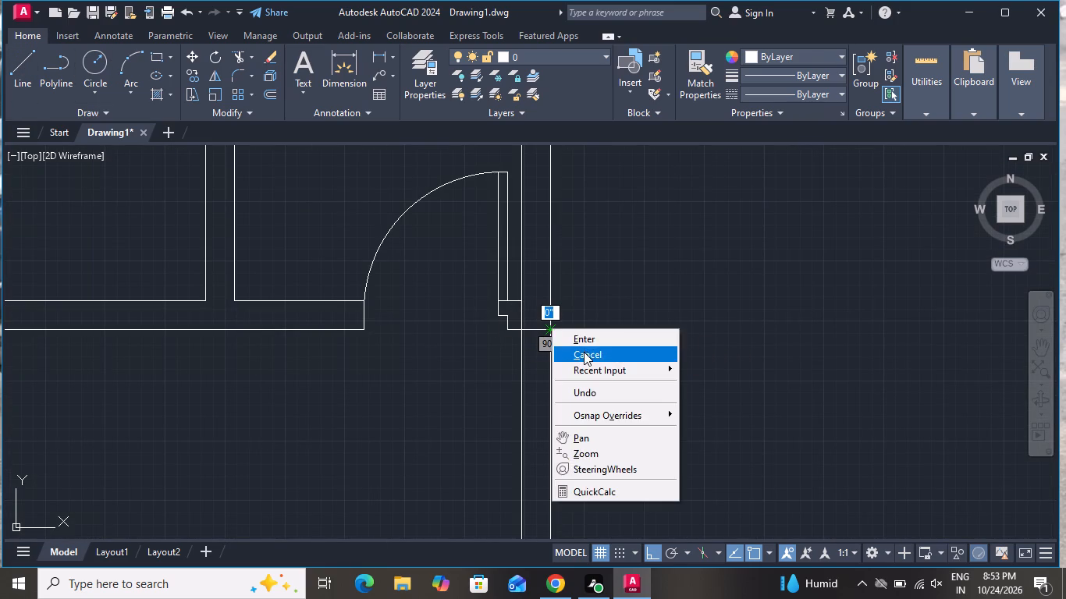
click(584, 352)
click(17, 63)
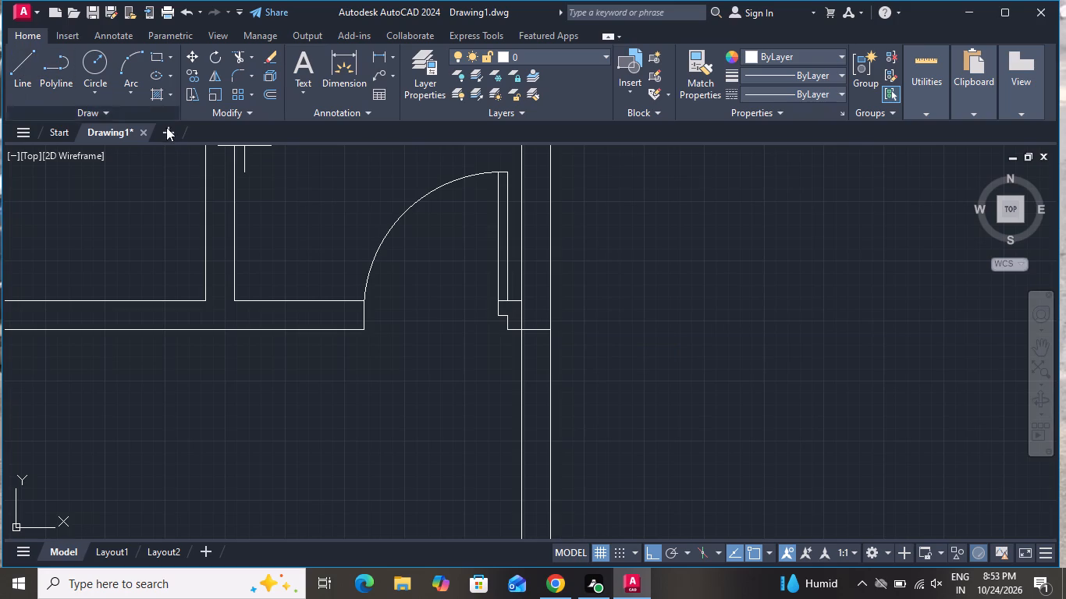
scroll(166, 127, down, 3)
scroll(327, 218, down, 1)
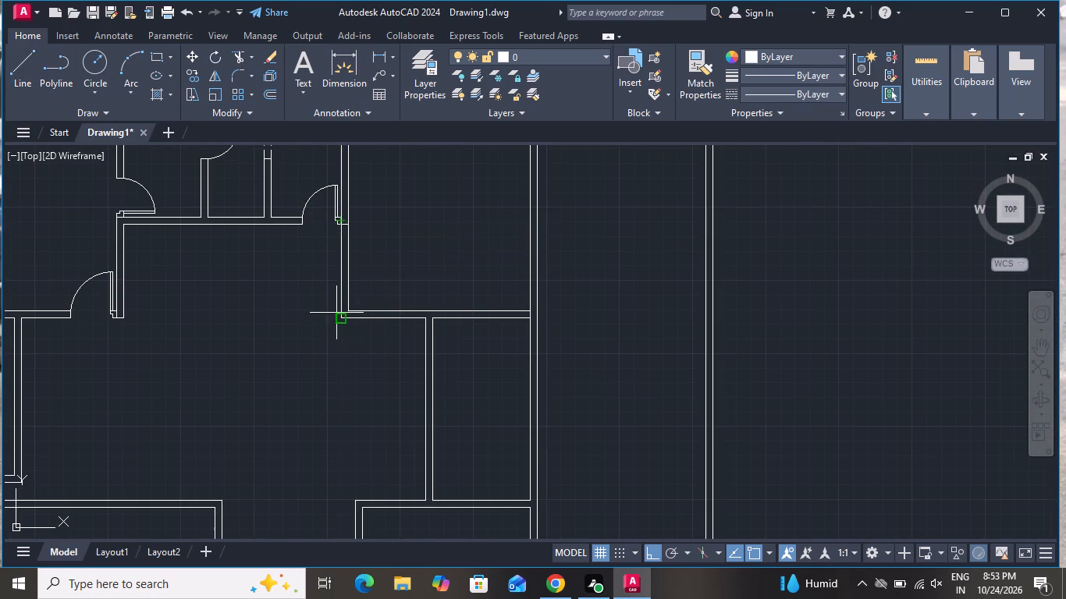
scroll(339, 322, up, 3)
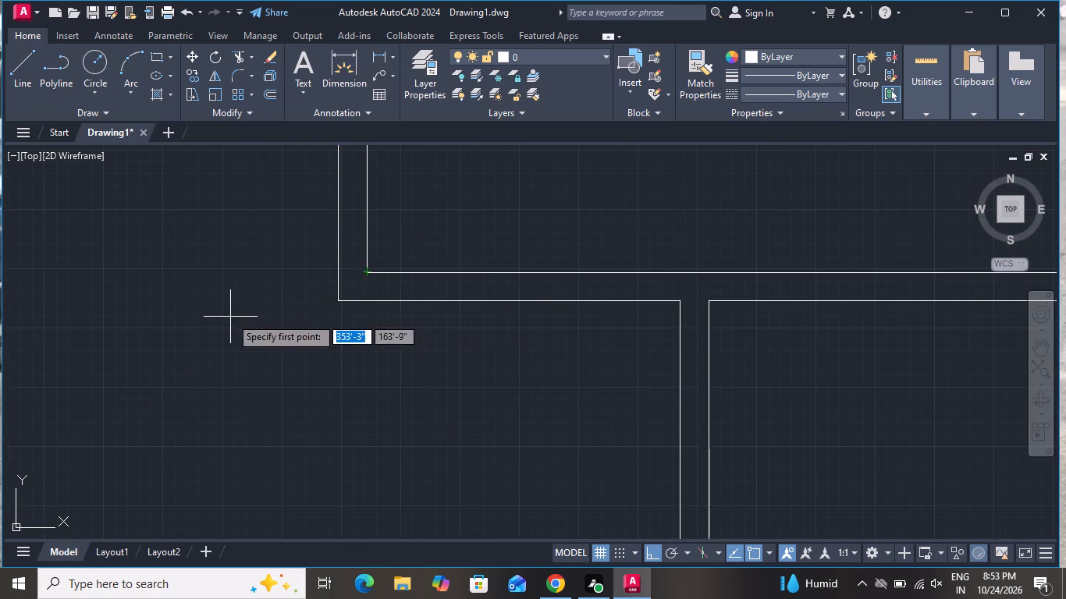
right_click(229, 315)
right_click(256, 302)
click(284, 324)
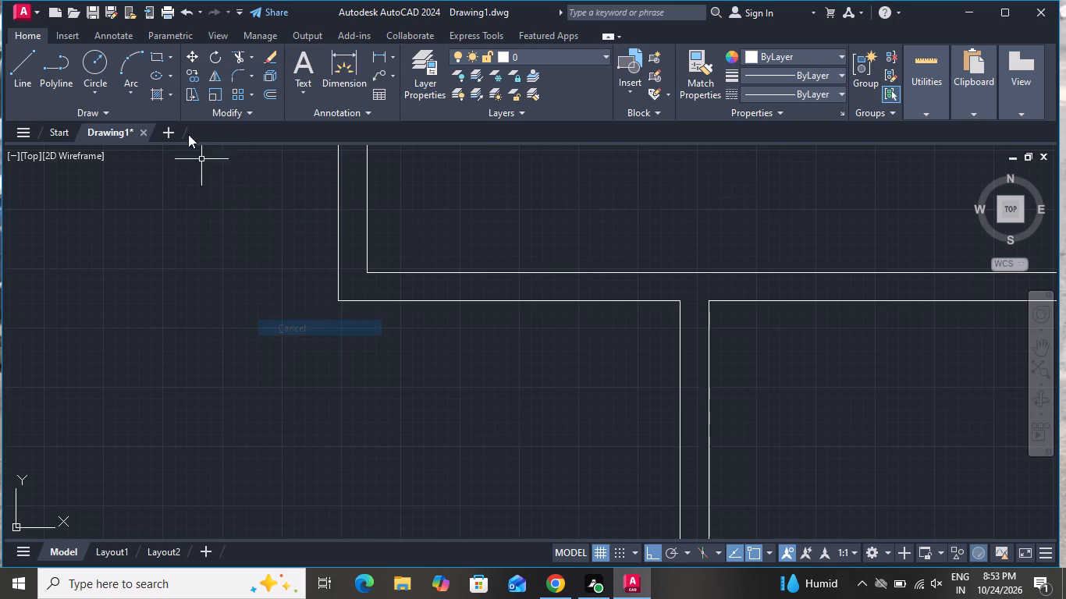
Draw a rectangle between the inner and outer wall corners where the vertical wall below the new door meets the horizontal wall.
click(155, 60)
scroll(375, 287, up, 1)
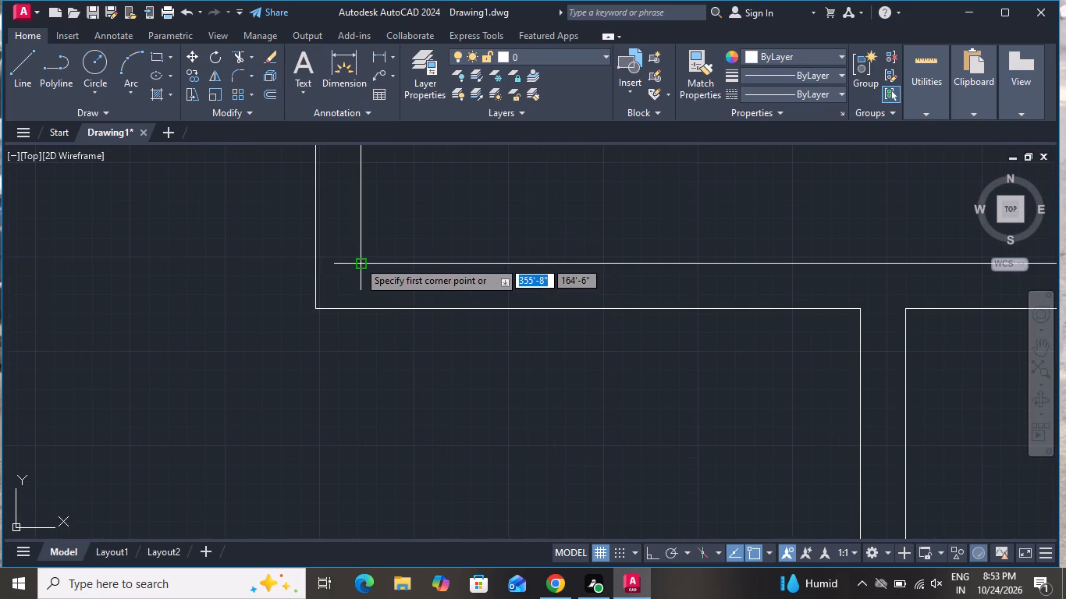
click(358, 259)
click(313, 311)
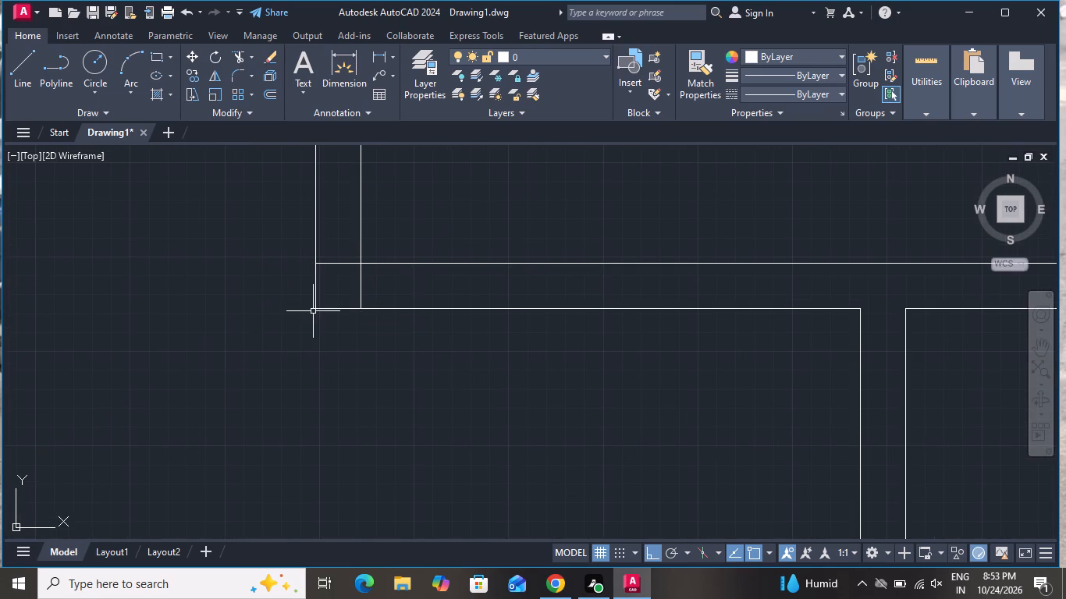
right_click(313, 311)
click(236, 271)
click(218, 300)
Trim both vertical wall lines between the line beside the new door and the corner rectangle to open the wall.
scroll(297, 347, down, 3)
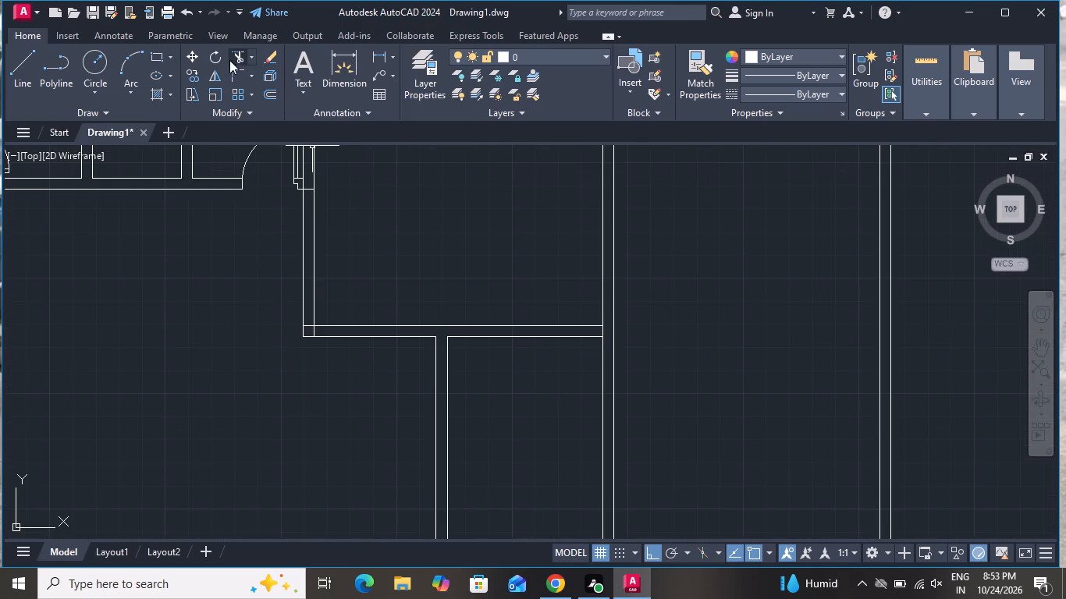
click(233, 58)
click(275, 232)
click(350, 221)
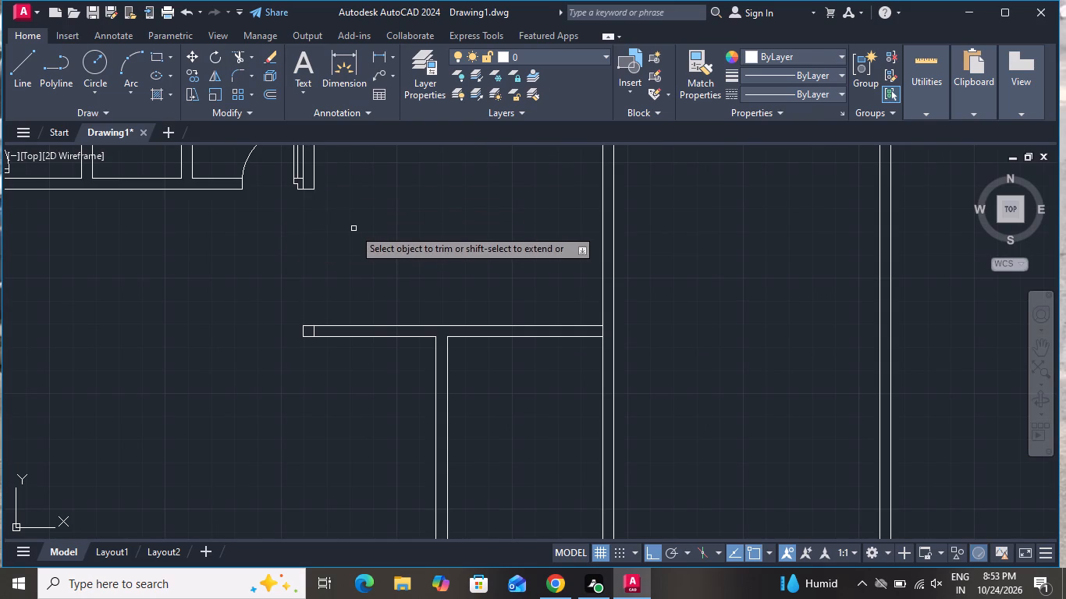
right_click(357, 246)
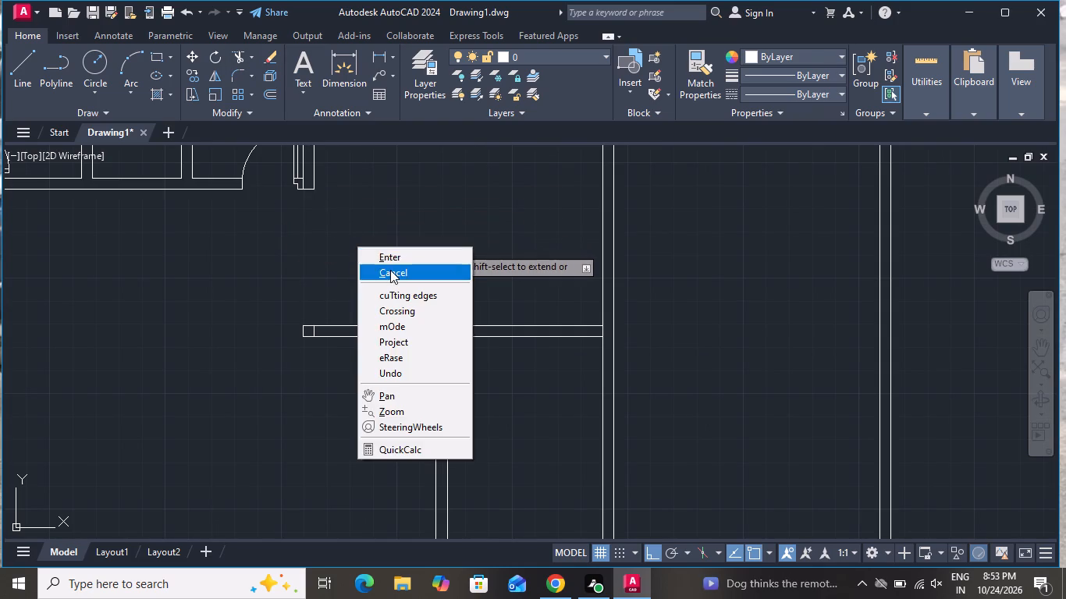
Draw a vertical line across the horizontal wall between the corner rectangle and the vertical partition, about 2'-9" from the rectangle.
click(390, 270)
click(22, 62)
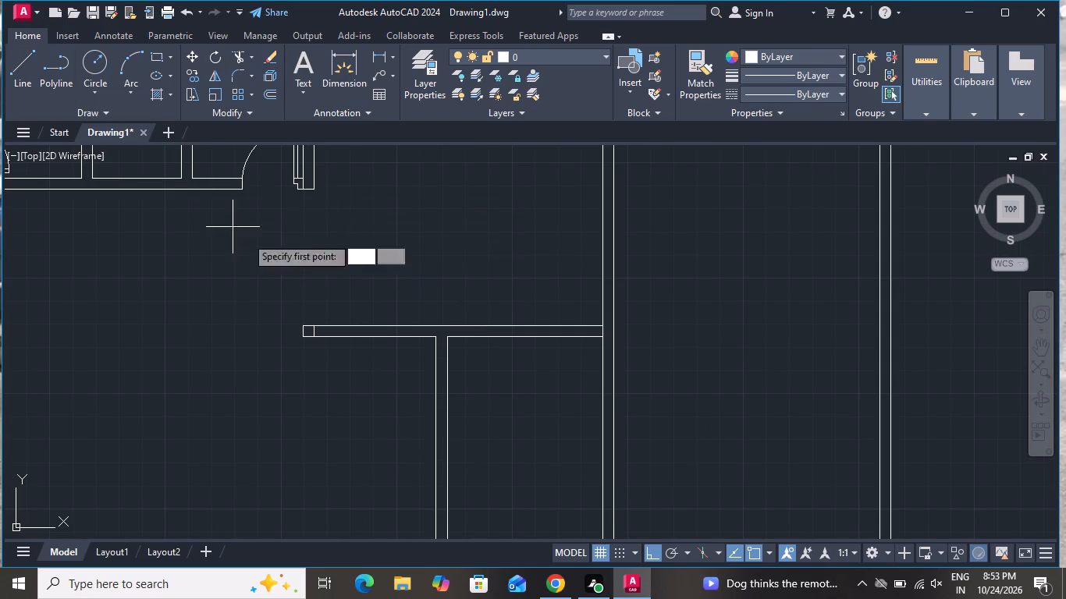
scroll(361, 338, up, 2)
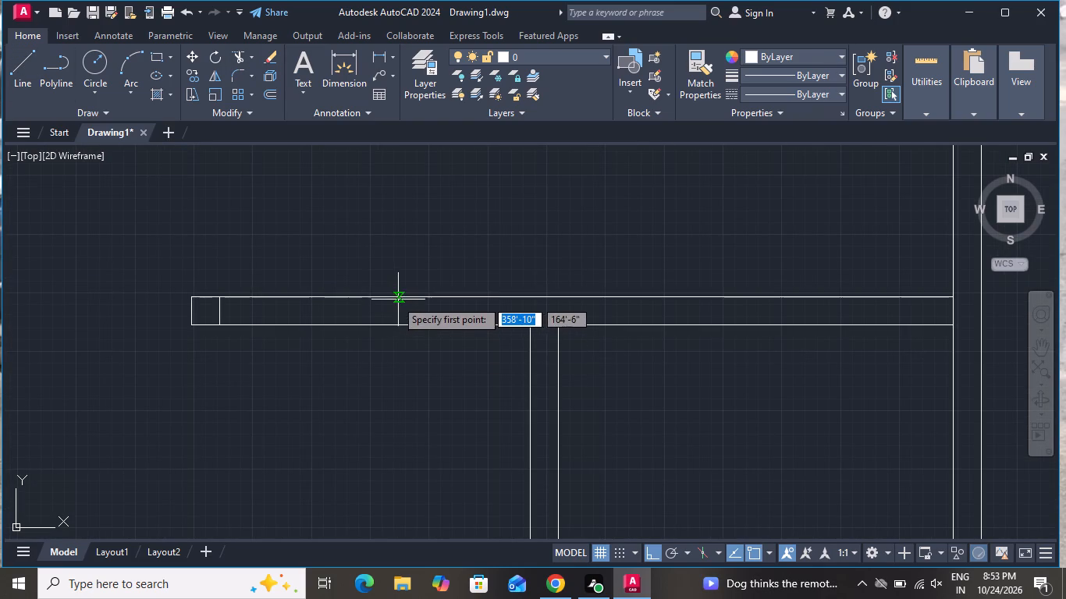
click(379, 297)
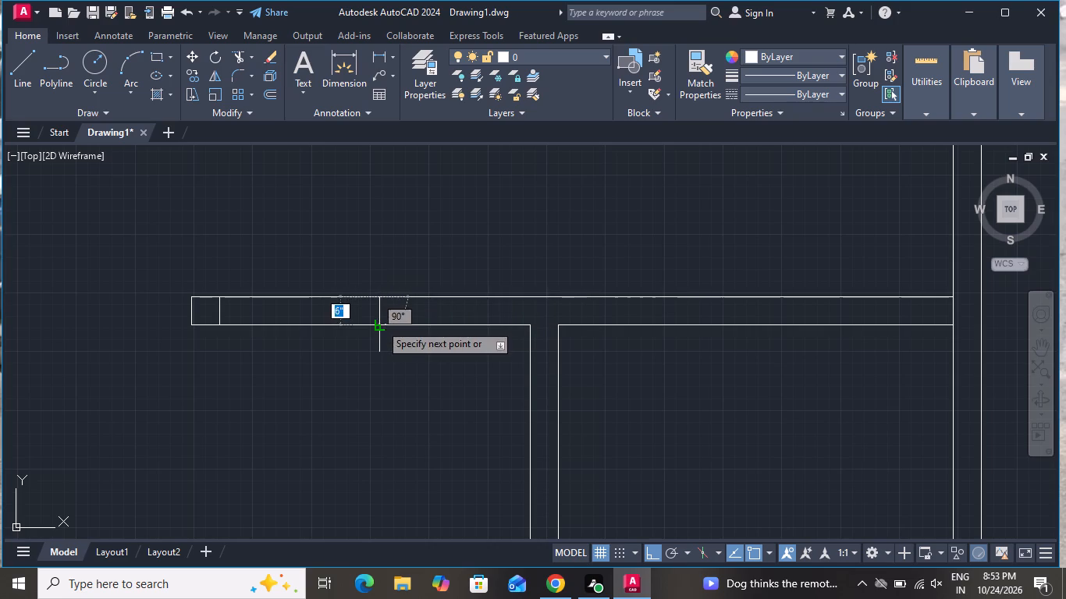
click(380, 324)
right_click(388, 331)
click(412, 353)
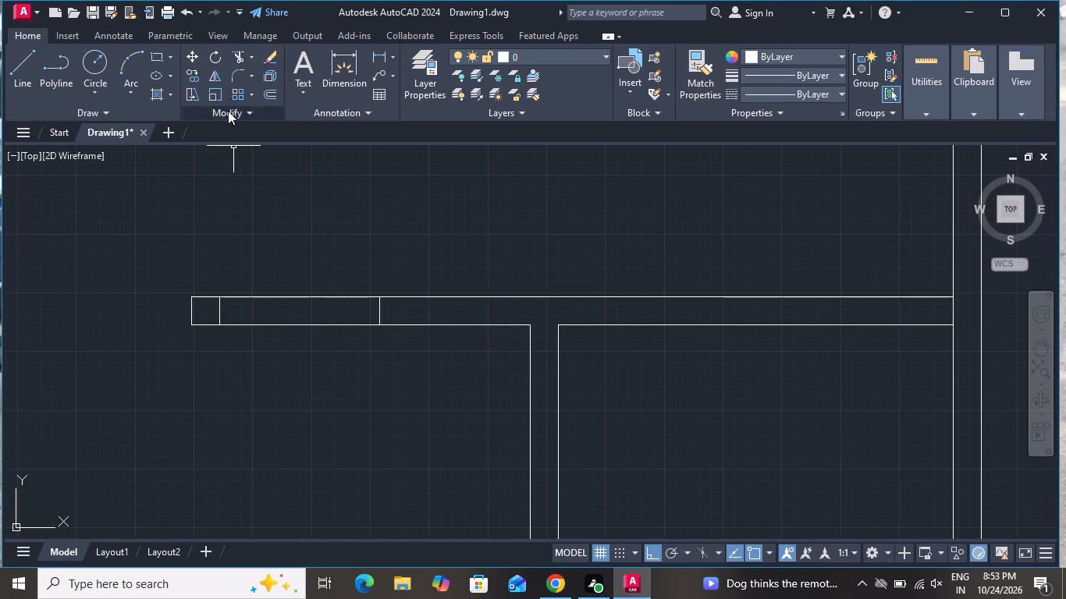
Trim both horizontal wall lines between the corner rectangle and the new cross line to open the wall.
click(233, 49)
click(300, 244)
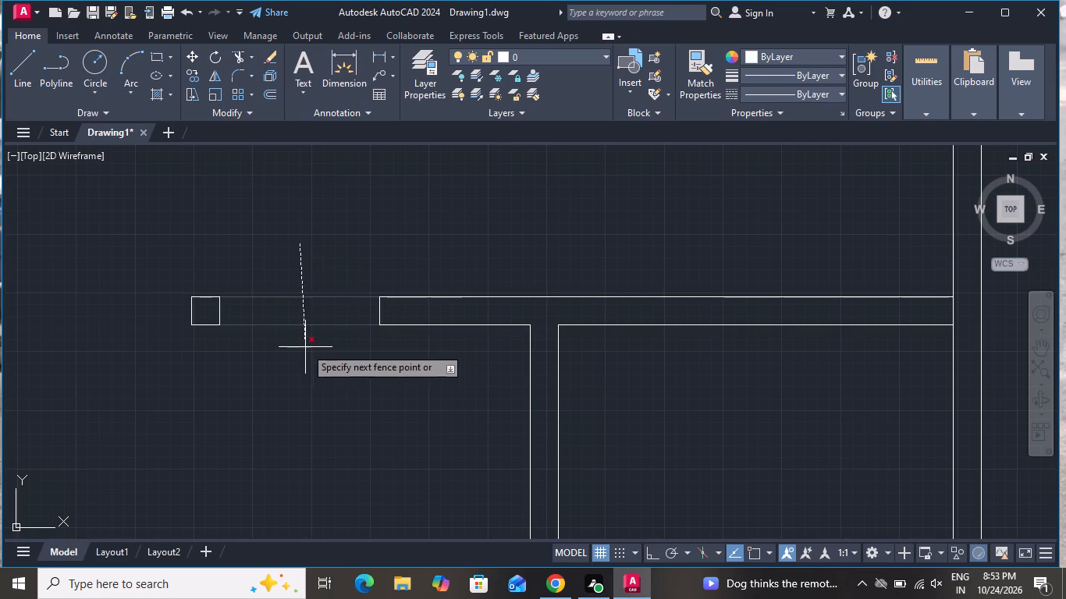
click(305, 347)
right_click(297, 275)
click(330, 296)
Set the dashed ACAD linetype and draw a vertical line from the upper wall end to the corner rectangle's upper-left corner.
scroll(371, 345, down, 1)
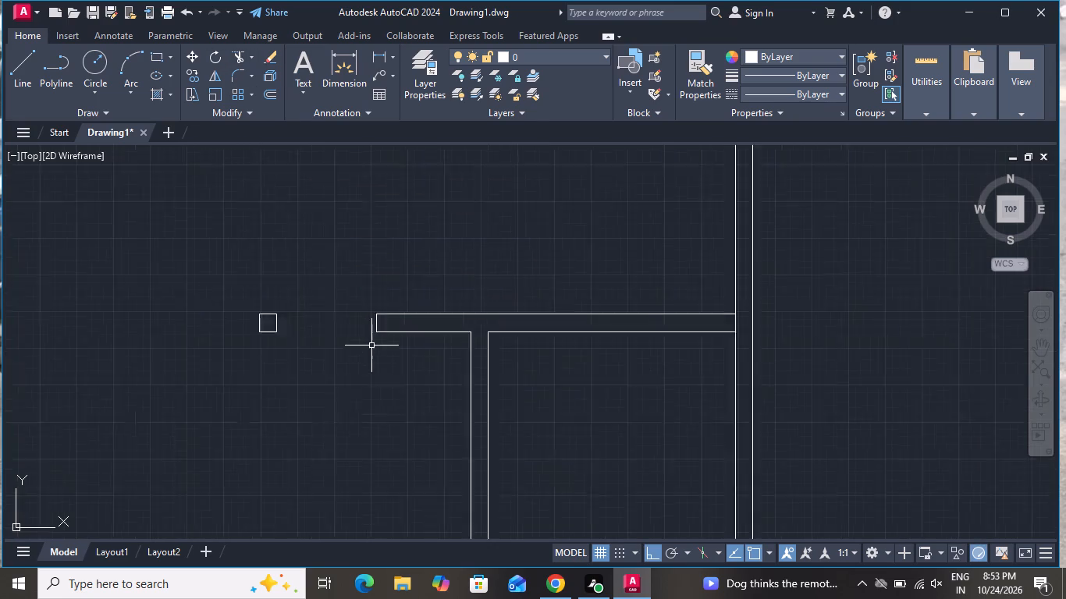
scroll(374, 349, down, 2)
click(748, 91)
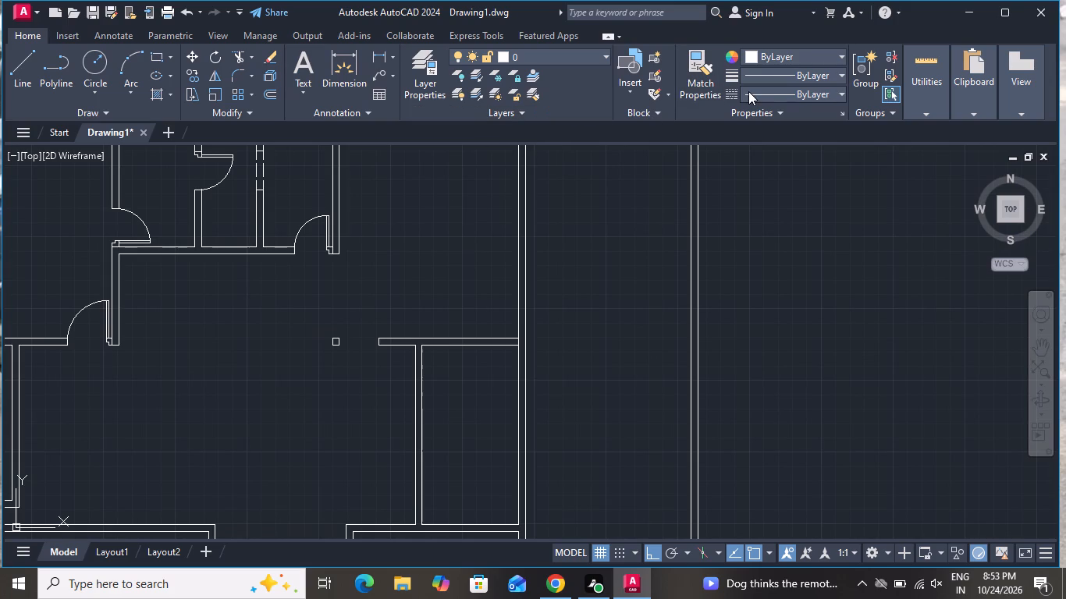
click(748, 149)
click(24, 75)
scroll(318, 285, up, 1)
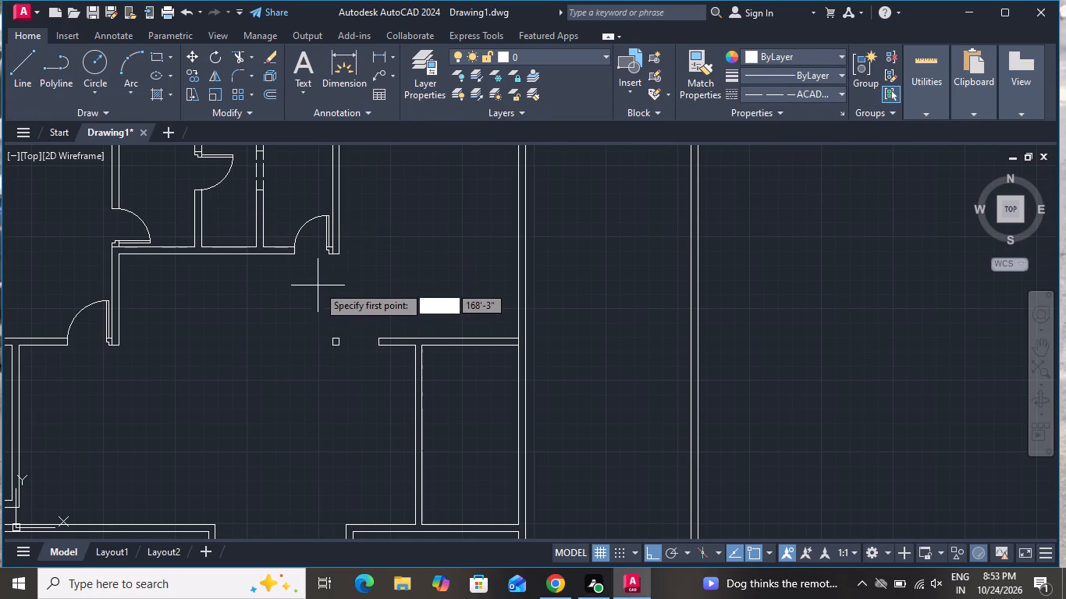
scroll(318, 285, up, 2)
click(367, 154)
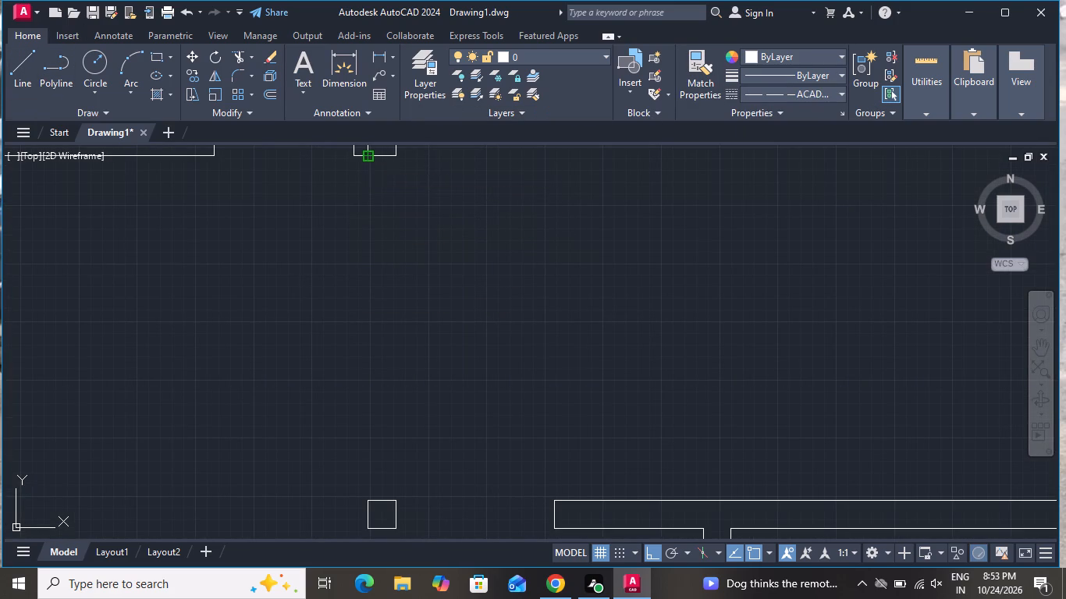
click(367, 502)
right_click(361, 484)
click(390, 328)
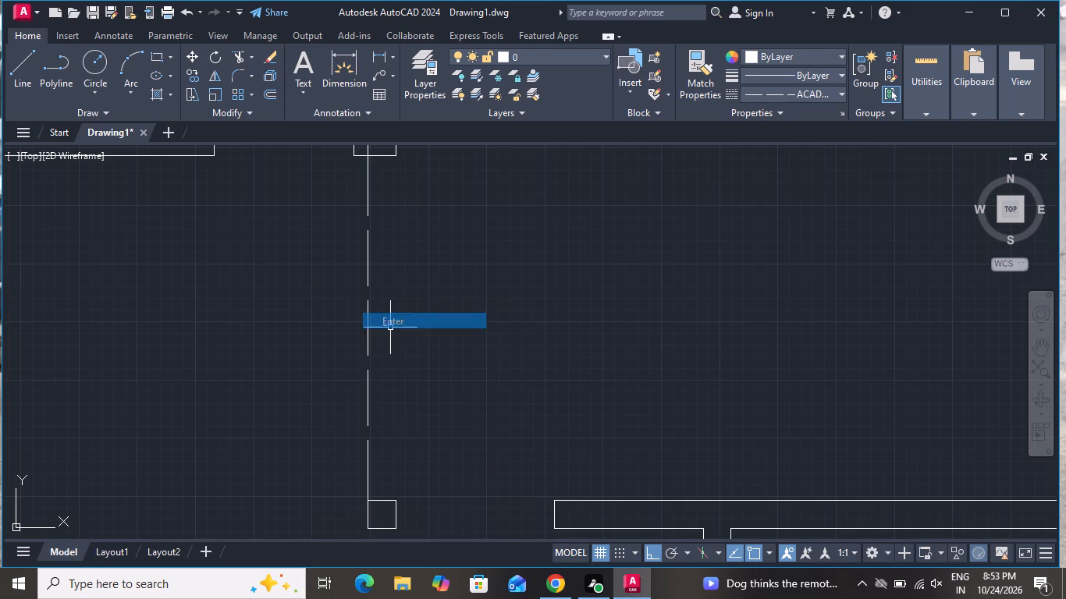
Draw a second dashed vertical line from the upper wall's outer corner to the corner rectangle's upper-right corner.
click(26, 58)
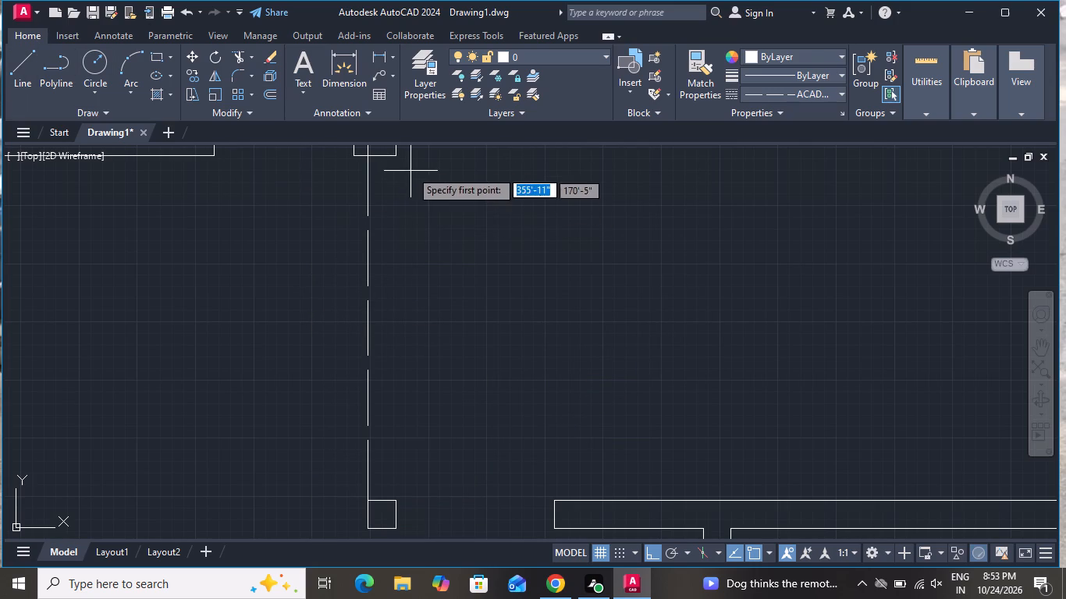
click(396, 159)
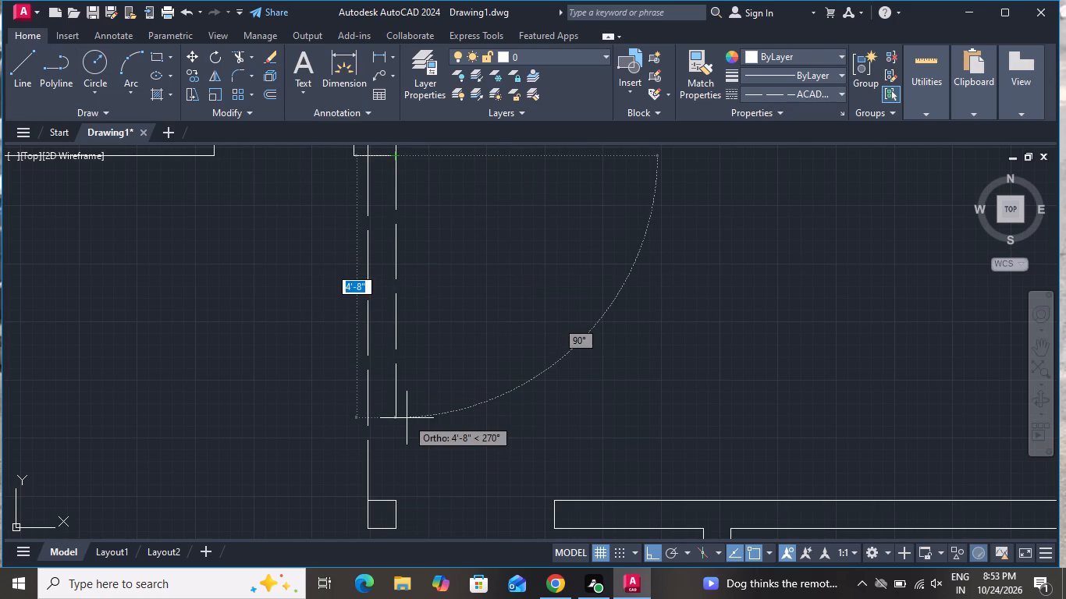
scroll(415, 449, up, 2)
scroll(400, 426, down, 3)
scroll(401, 468, up, 3)
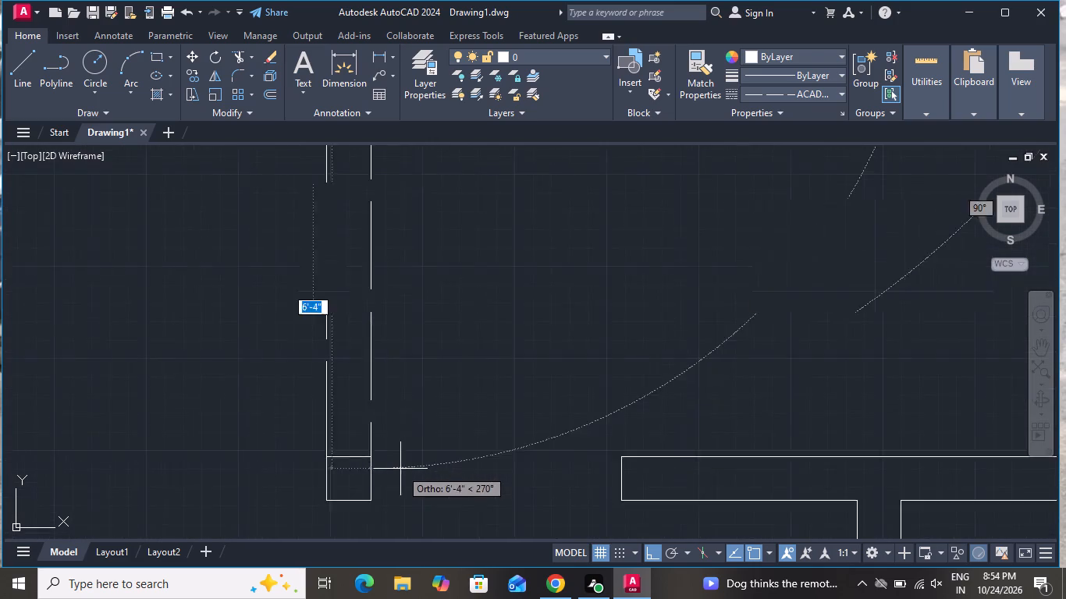
scroll(399, 473, up, 1)
click(324, 430)
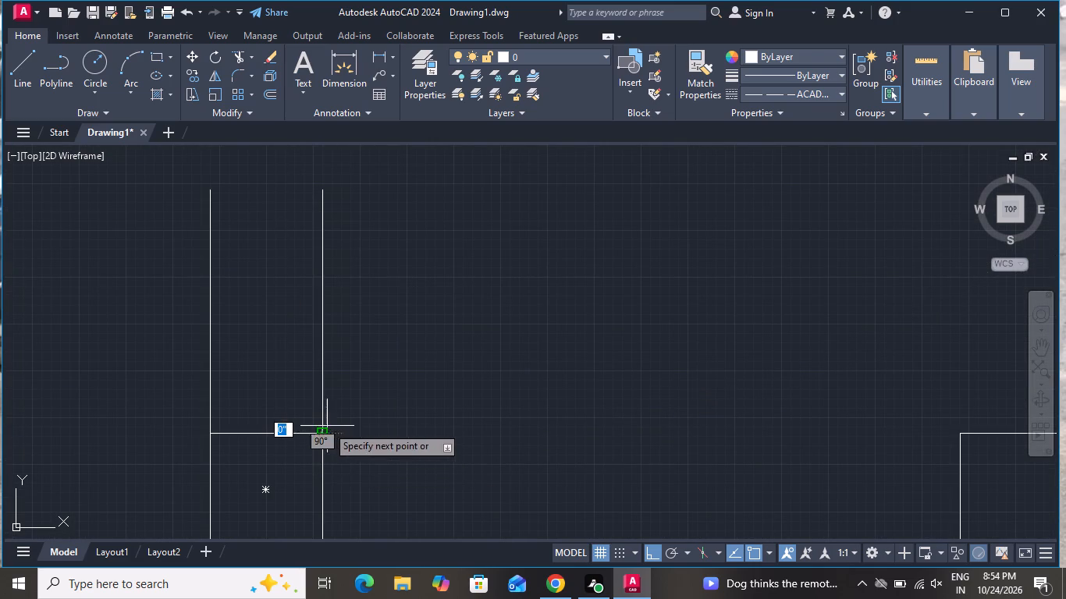
right_click(331, 421)
click(380, 278)
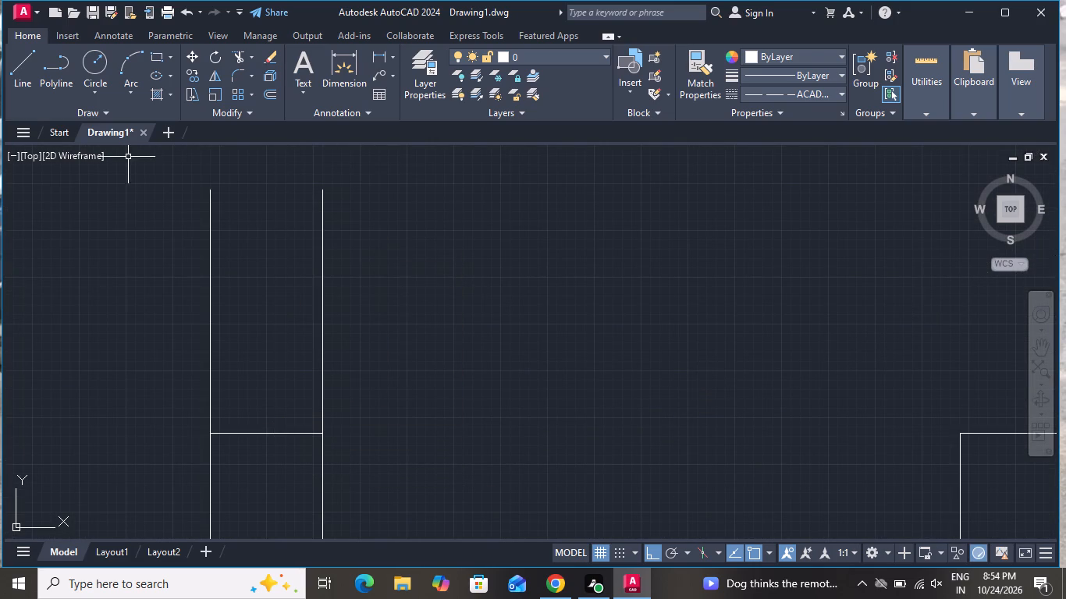
Draw two dashed horizontal lines across the opening between the corner rectangle and the wall end, along the upper and lower wall faces.
click(23, 73)
scroll(215, 178, down, 2)
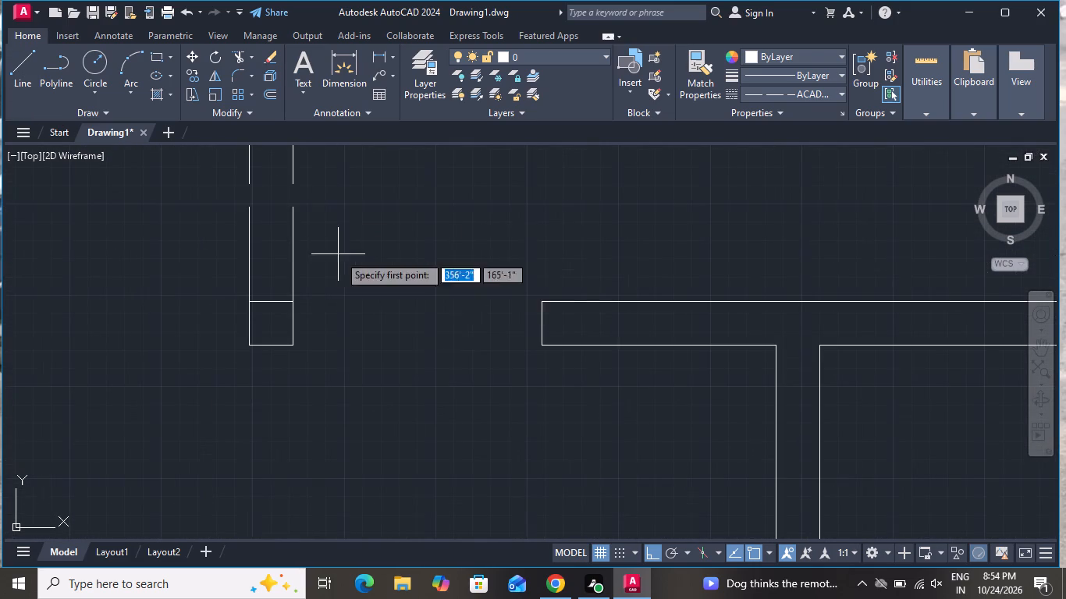
click(543, 299)
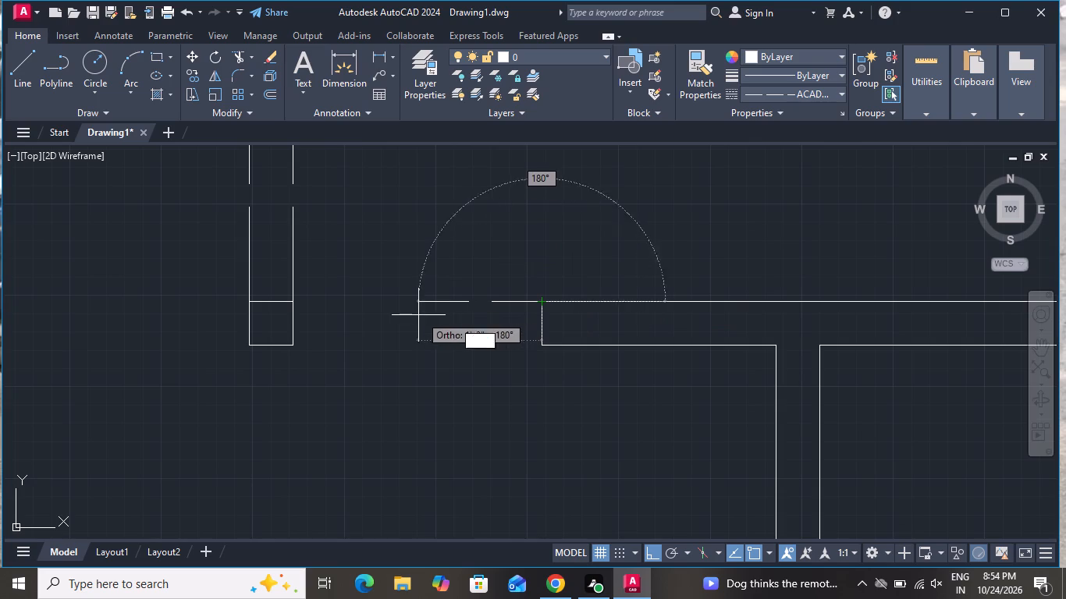
click(290, 307)
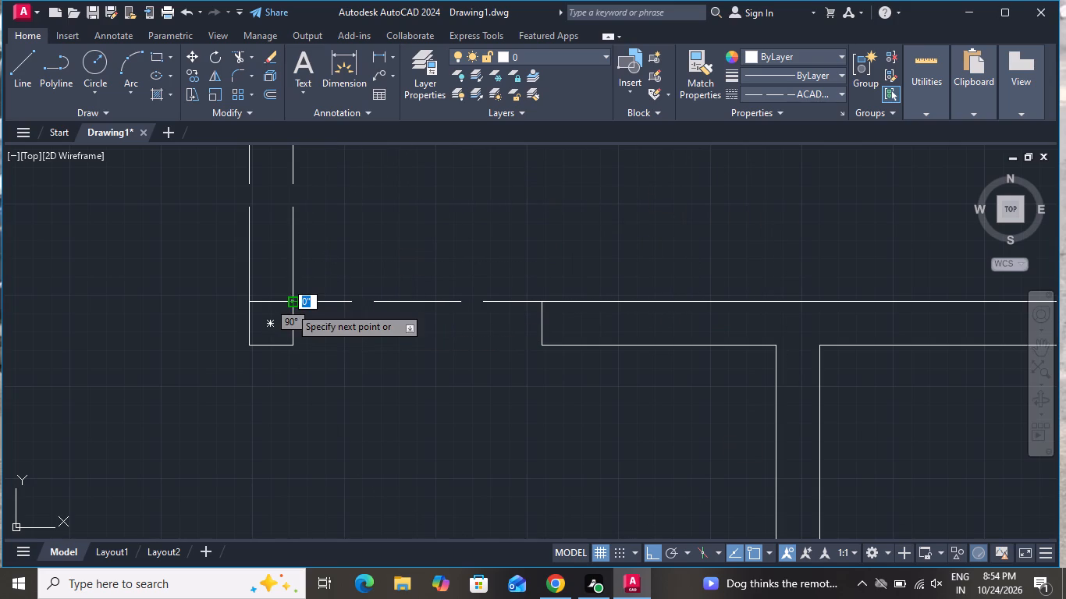
right_click(290, 307)
click(336, 337)
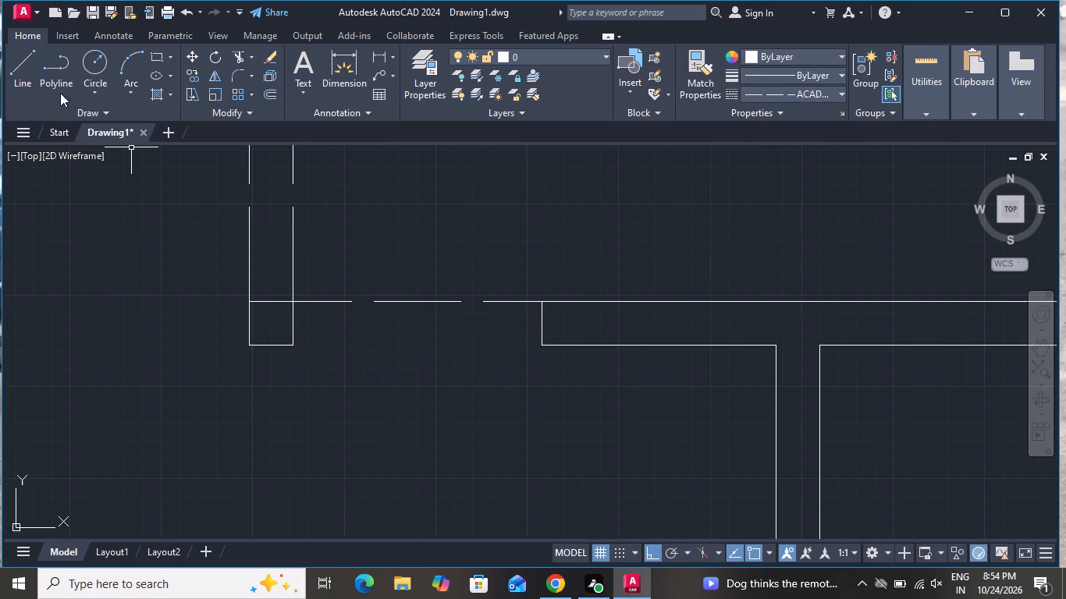
click(35, 74)
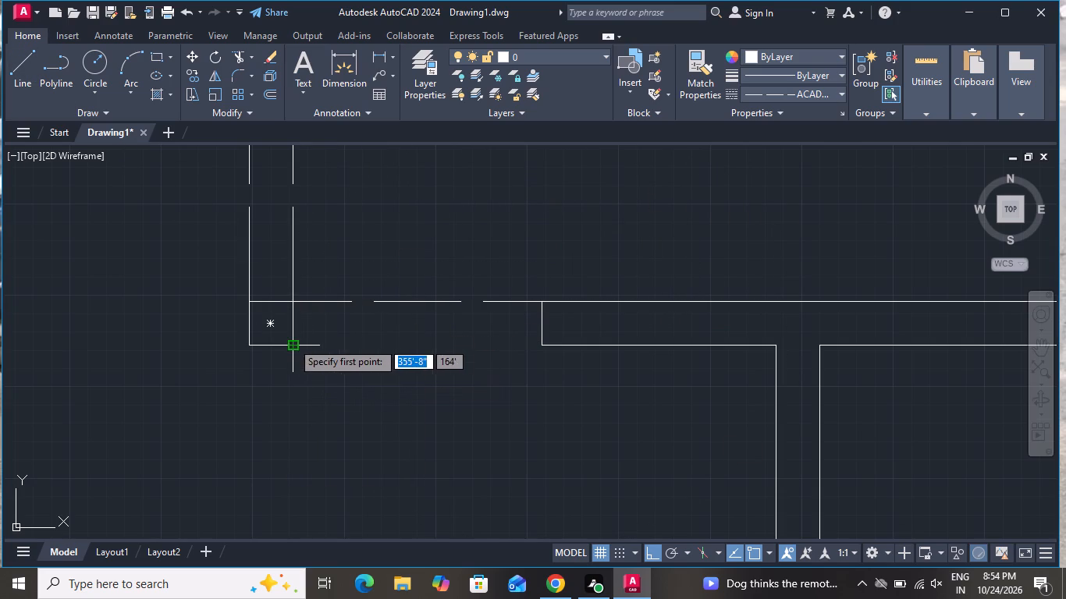
click(292, 341)
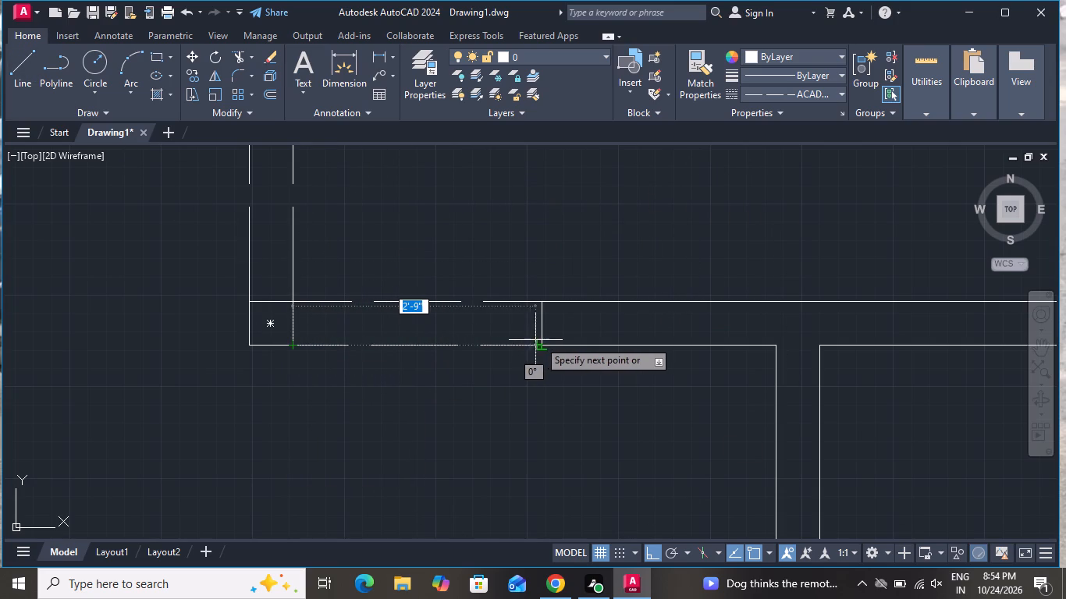
click(542, 346)
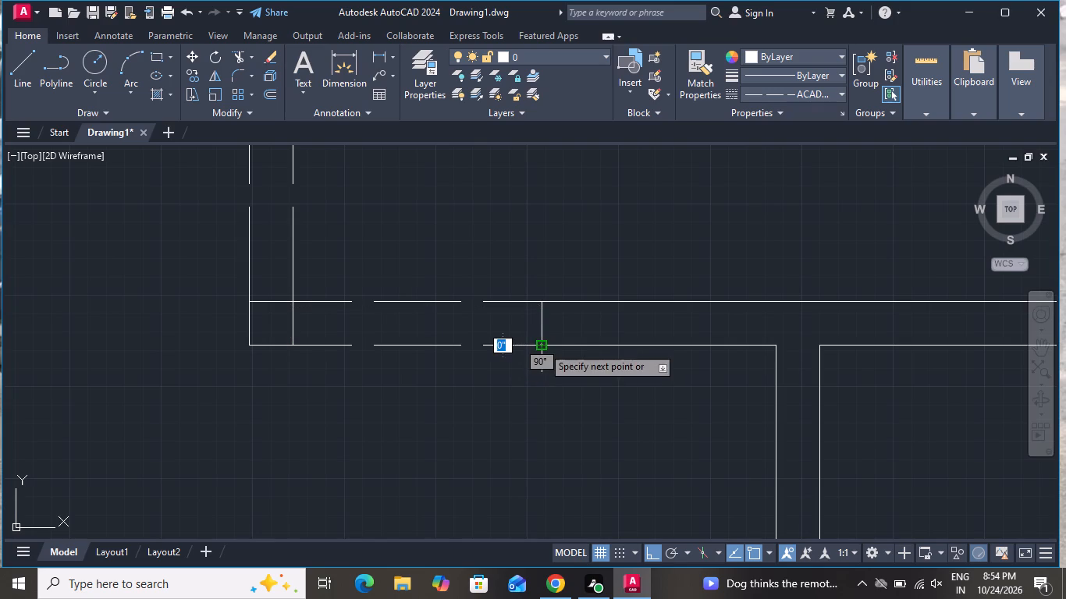
right_click(542, 346)
click(545, 371)
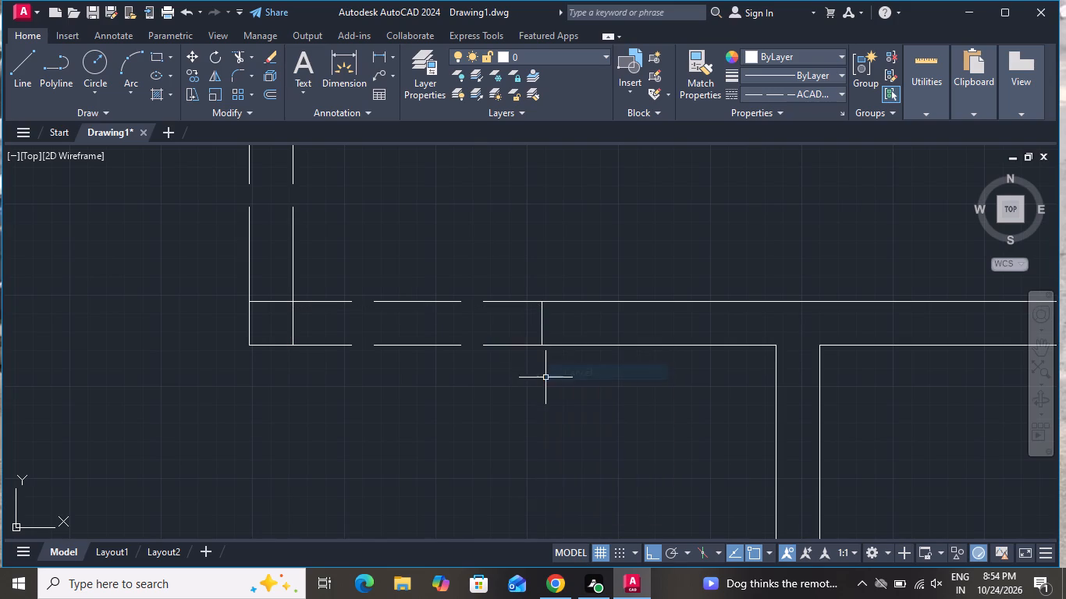
Extend both lines of the vertical partition below the upper middle swing door through the horizontal wall to its lower face.
scroll(545, 378, down, 4)
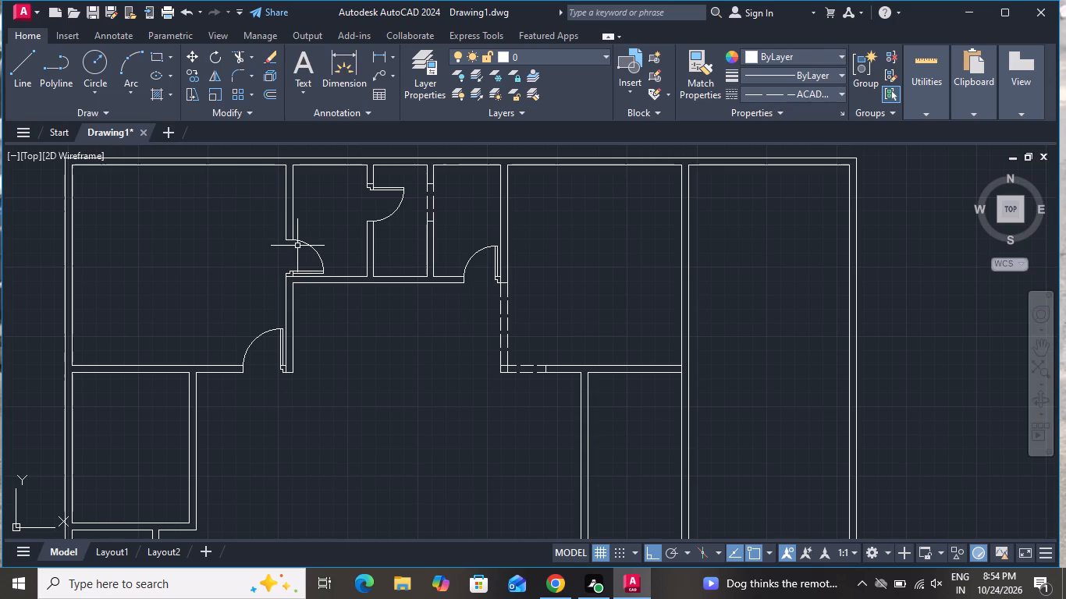
text(ex)
key(space)
key(space)
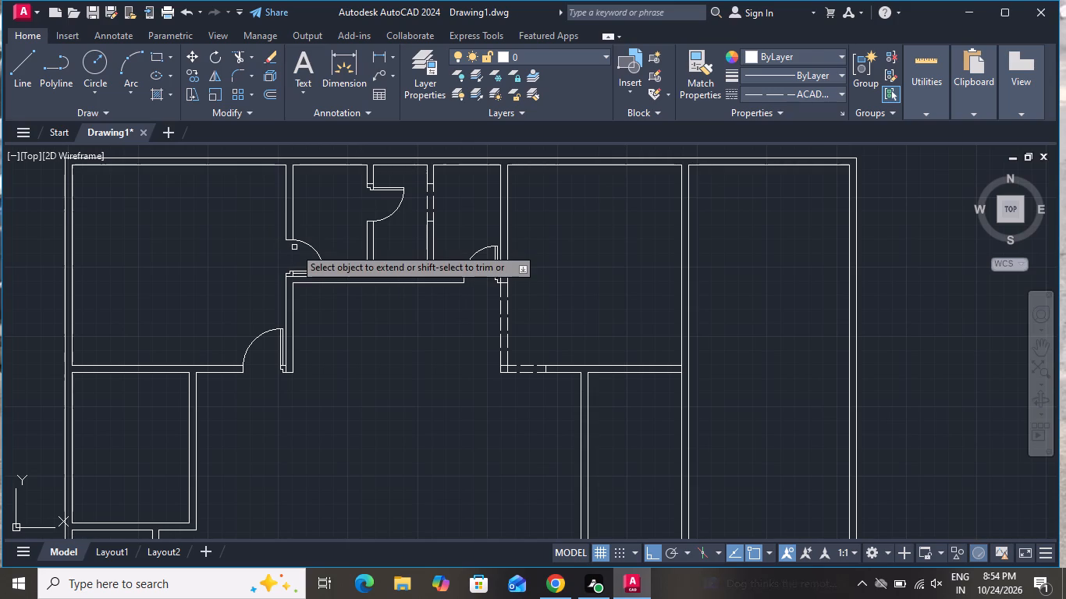
click(393, 253)
click(366, 264)
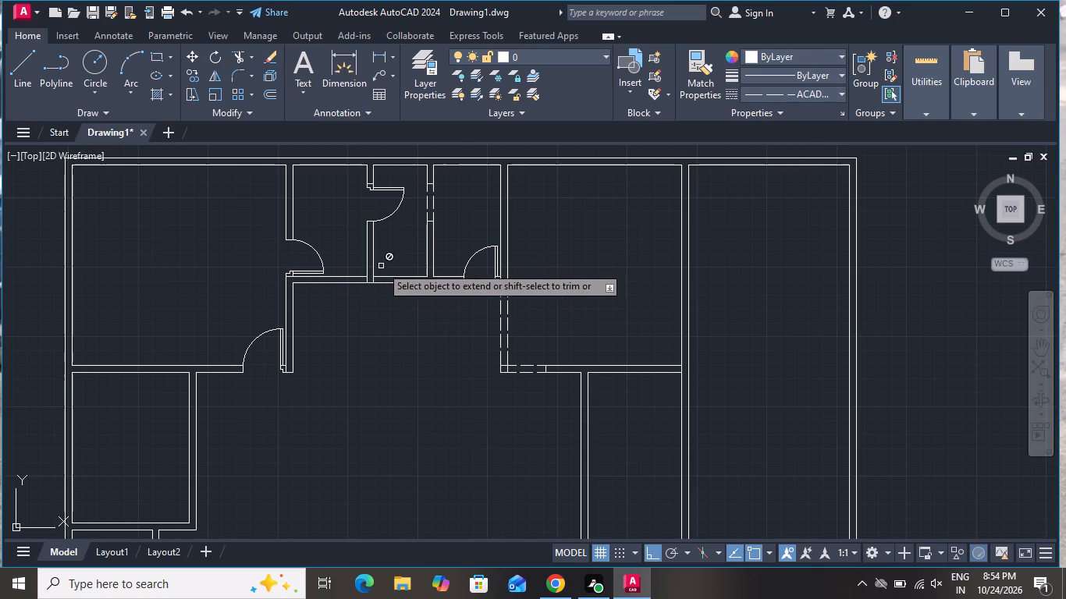
click(386, 261)
click(354, 257)
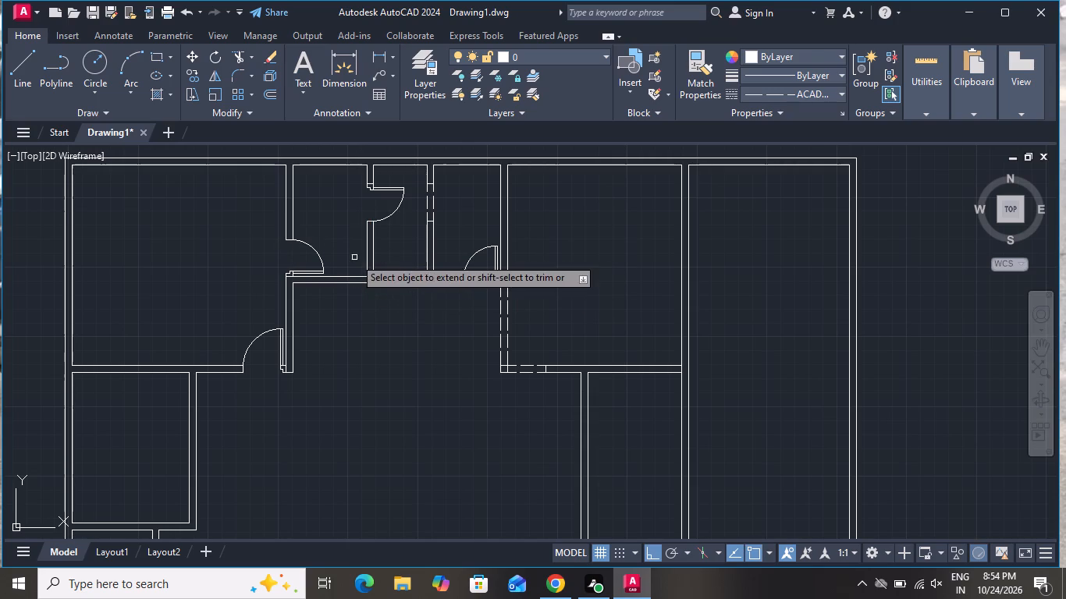
right_click(371, 314)
click(392, 341)
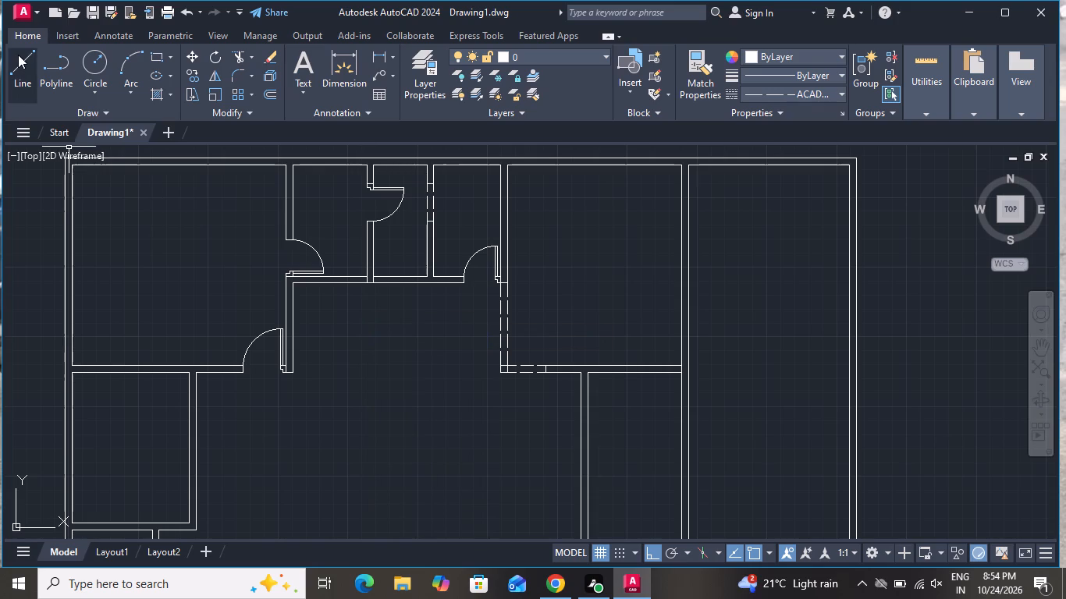
Draw a vertical line 5'3" down from the lower end of the extended middle partition's left line.
click(18, 54)
scroll(224, 247, up, 2)
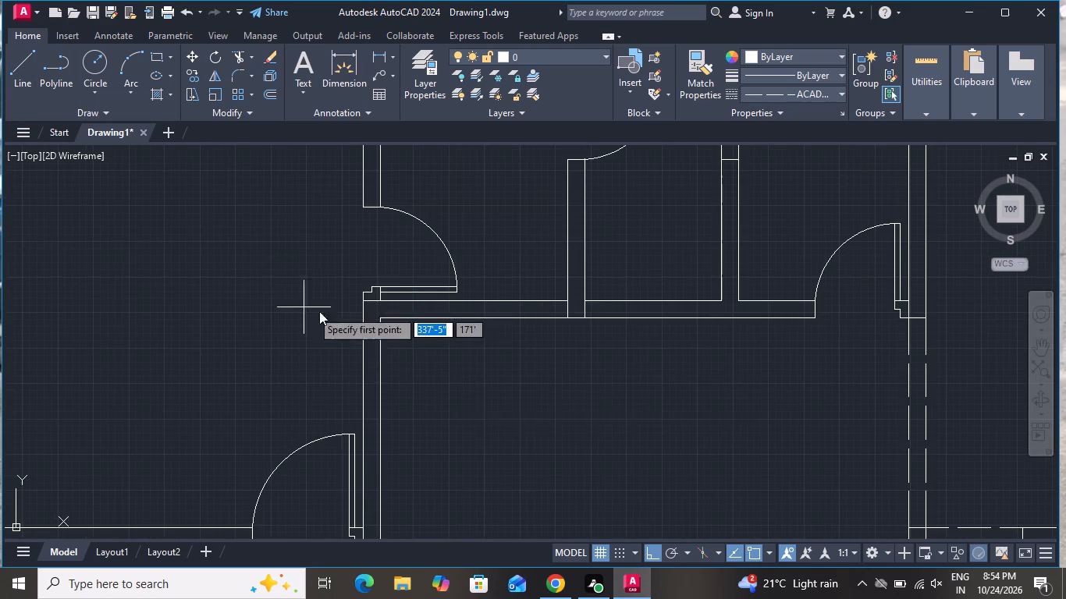
click(567, 318)
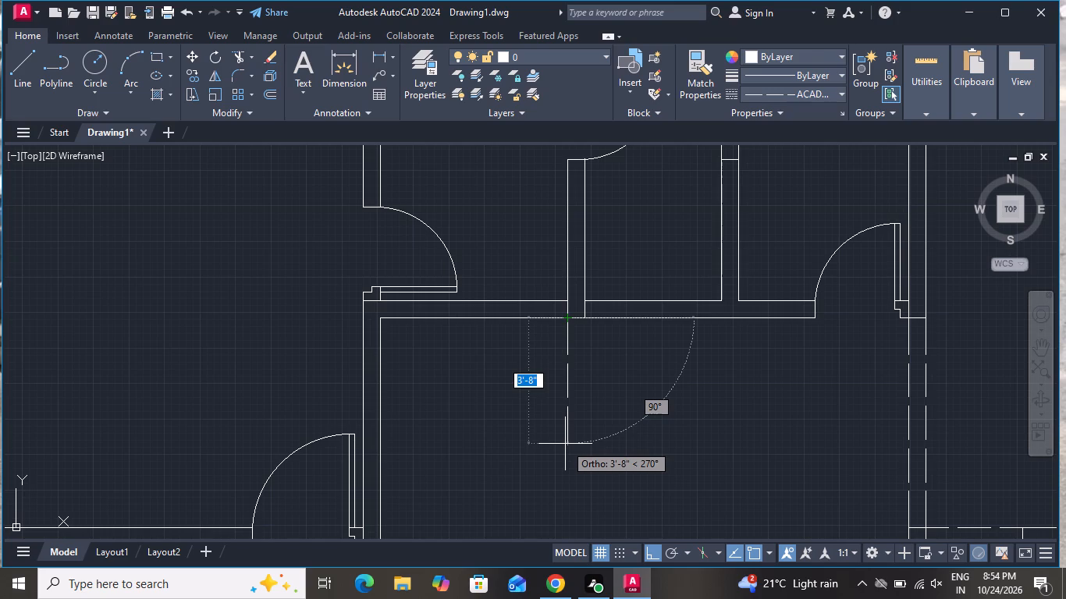
key(5)
text('3)
key(shift+quotedbl)
key(Return)
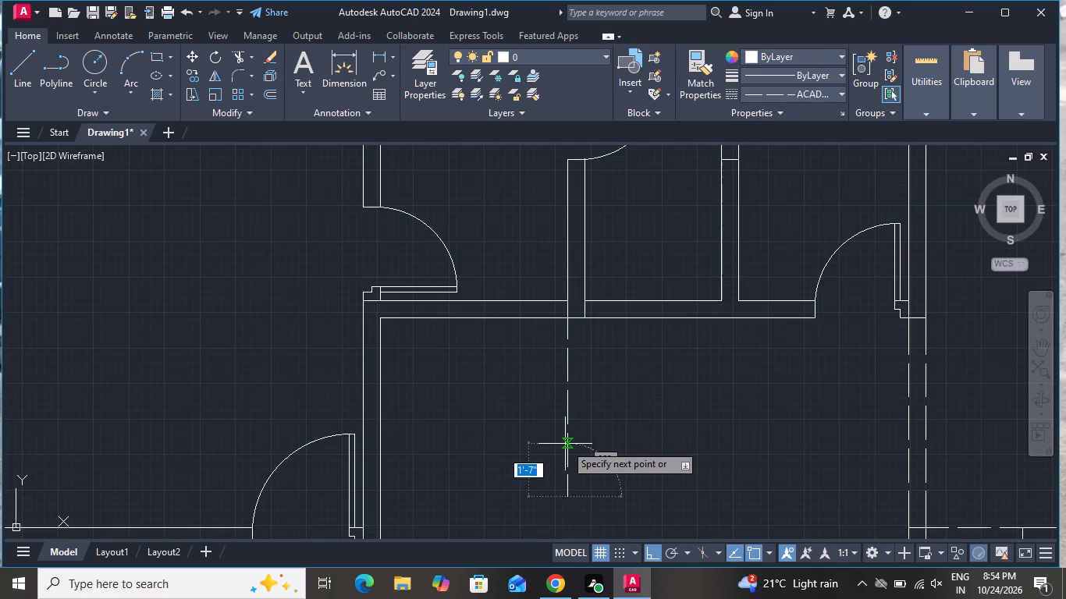
scroll(541, 370, down, 2)
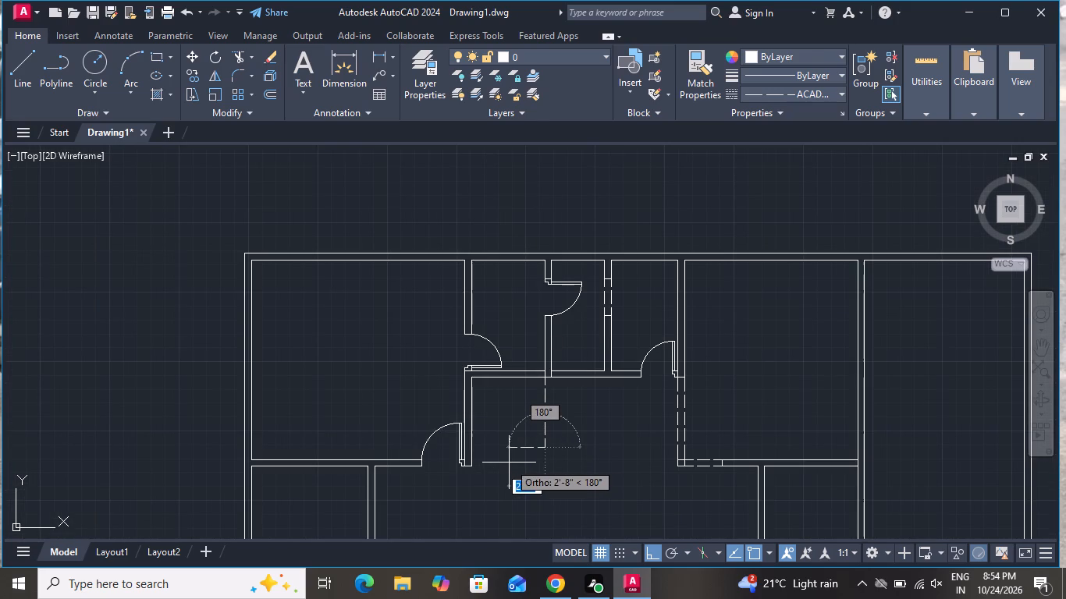
right_click(509, 463)
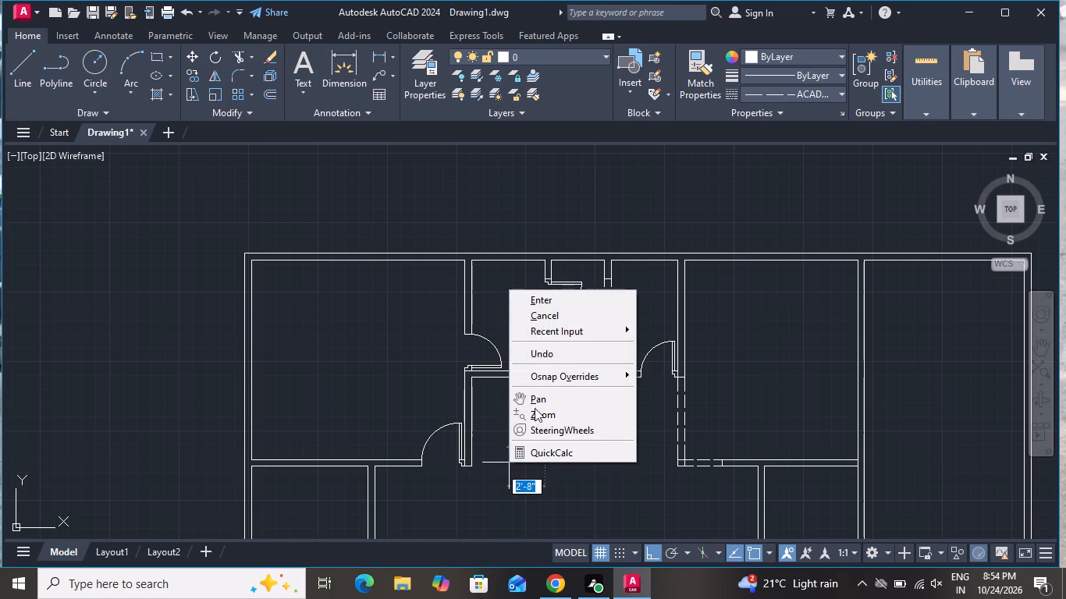
click(549, 320)
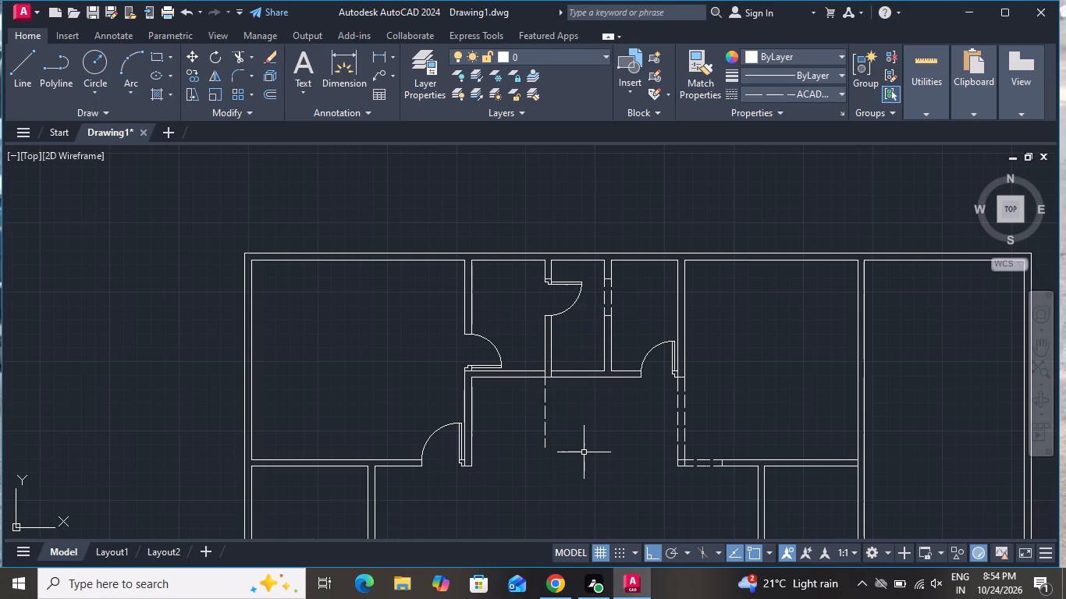
Change the new vertical line's linetype to ByLayer.
click(561, 408)
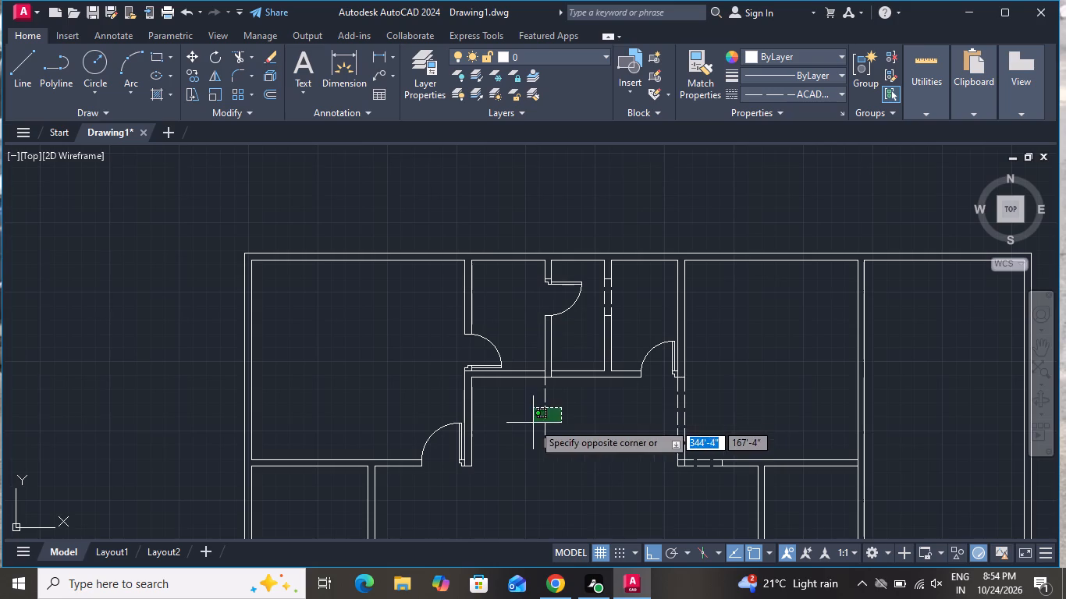
click(529, 425)
click(830, 90)
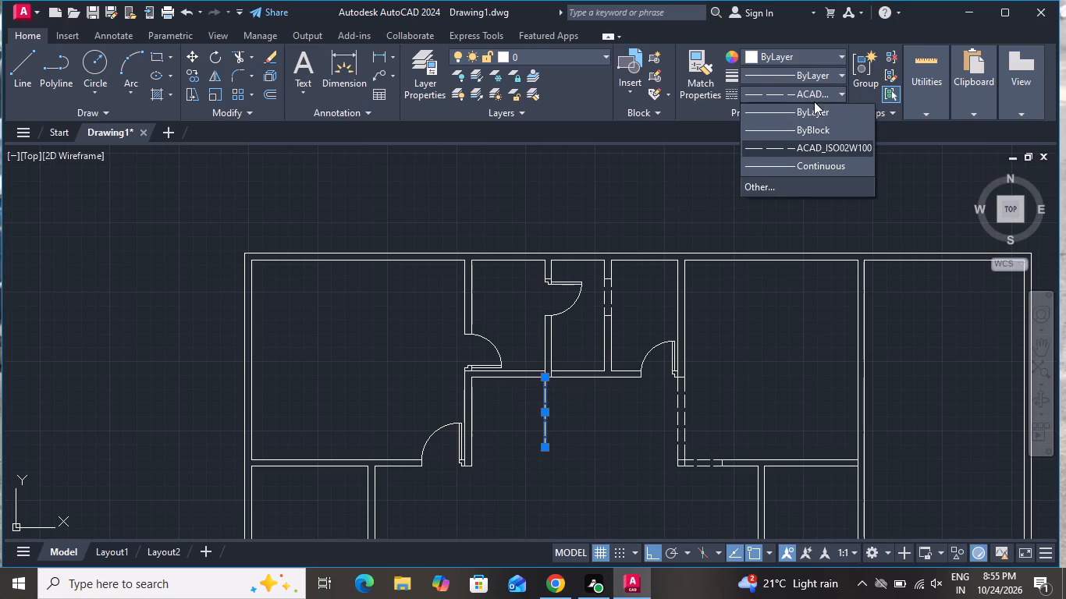
click(798, 116)
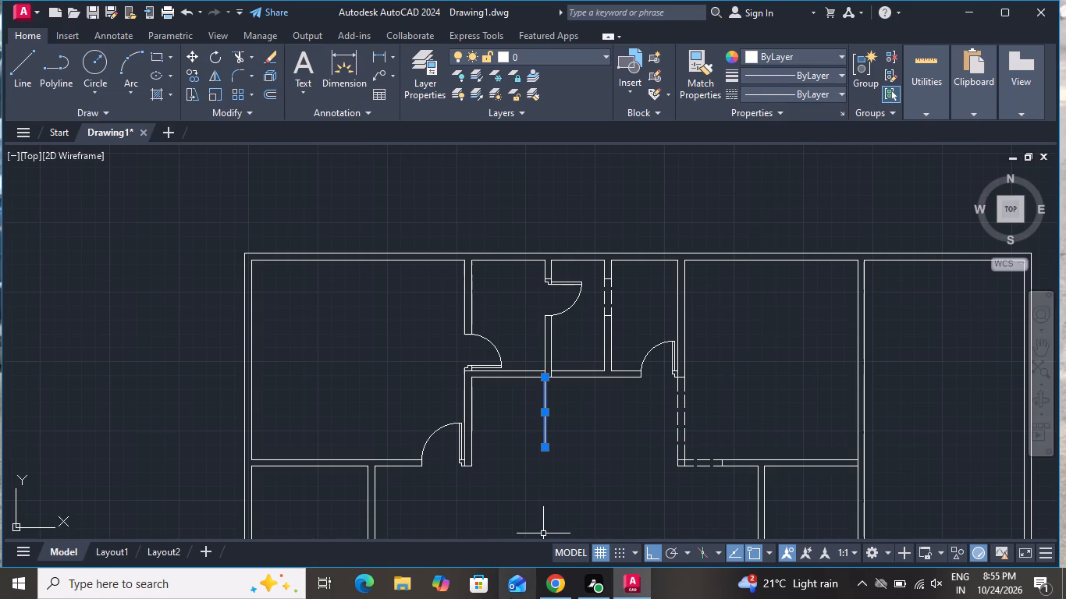
Offset the new vertical line 6" to its right to form the second face of the partition.
text(o)
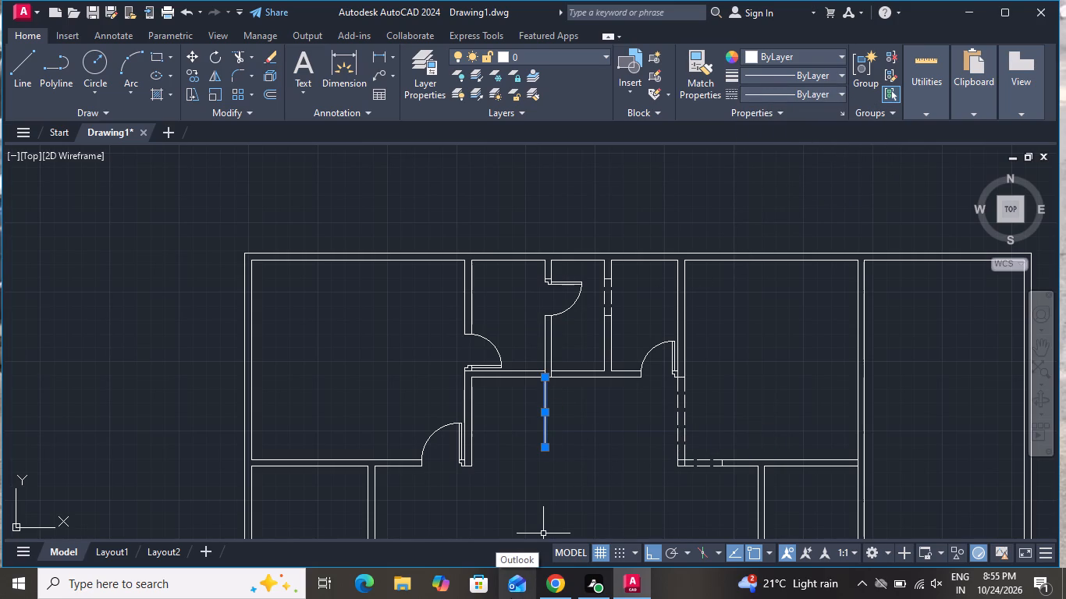
key(space)
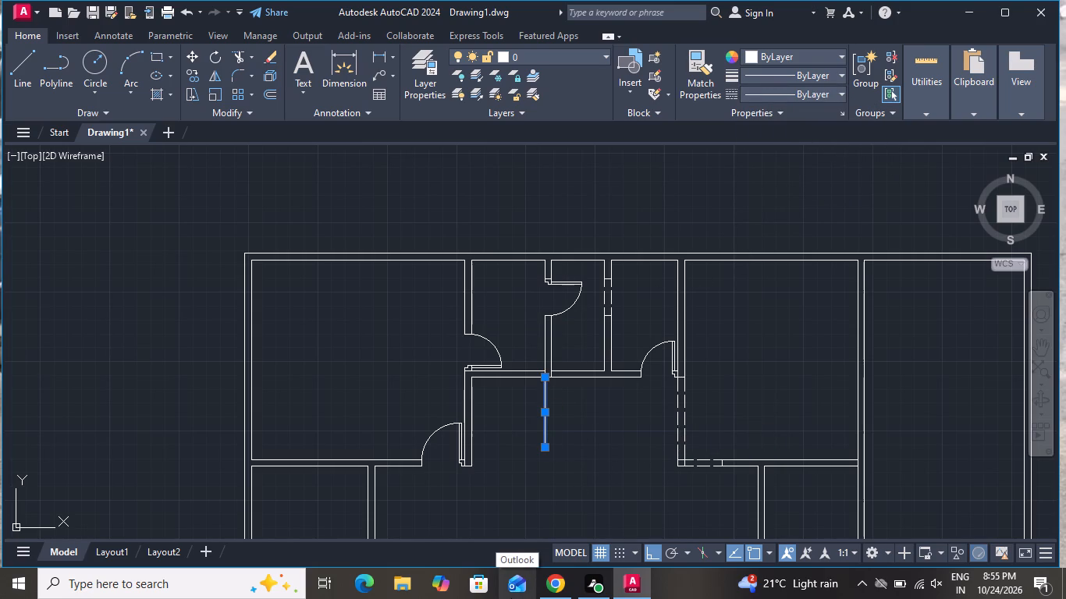
key(6)
key(shift+quotedbl)
key(Return)
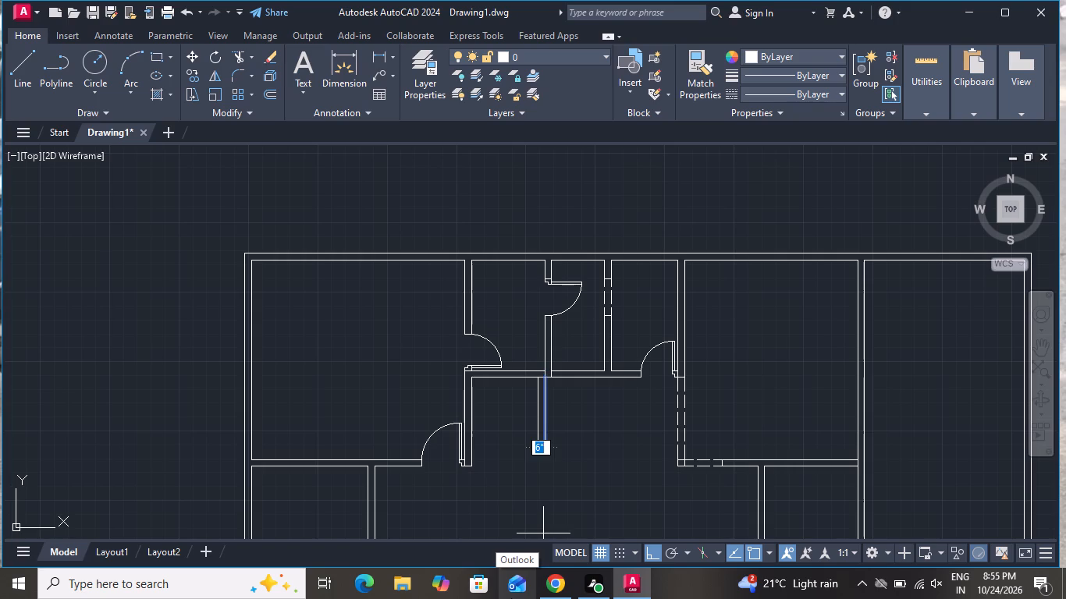
click(592, 487)
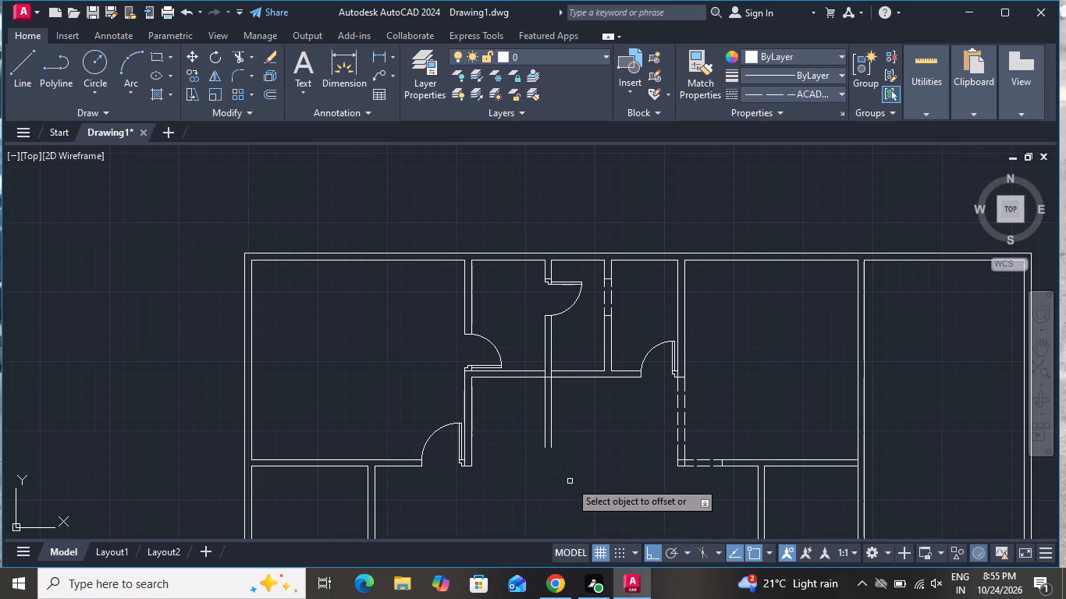
right_click(529, 478)
click(587, 330)
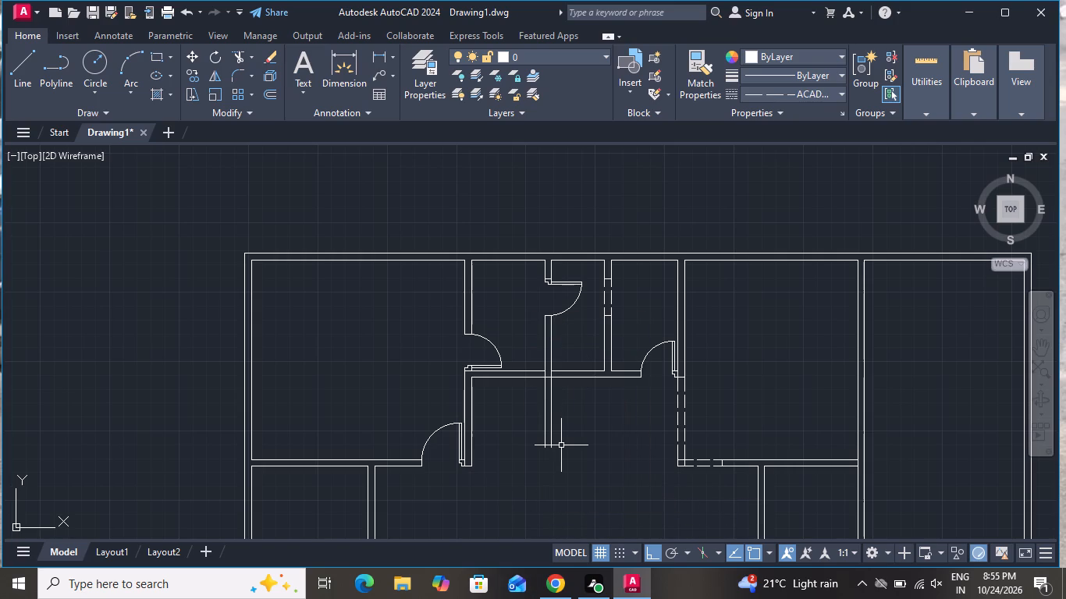
Draw a horizontal line from the right face of the wall beside the lower-left swing door to just past the new partition.
click(17, 81)
scroll(461, 512, up, 3)
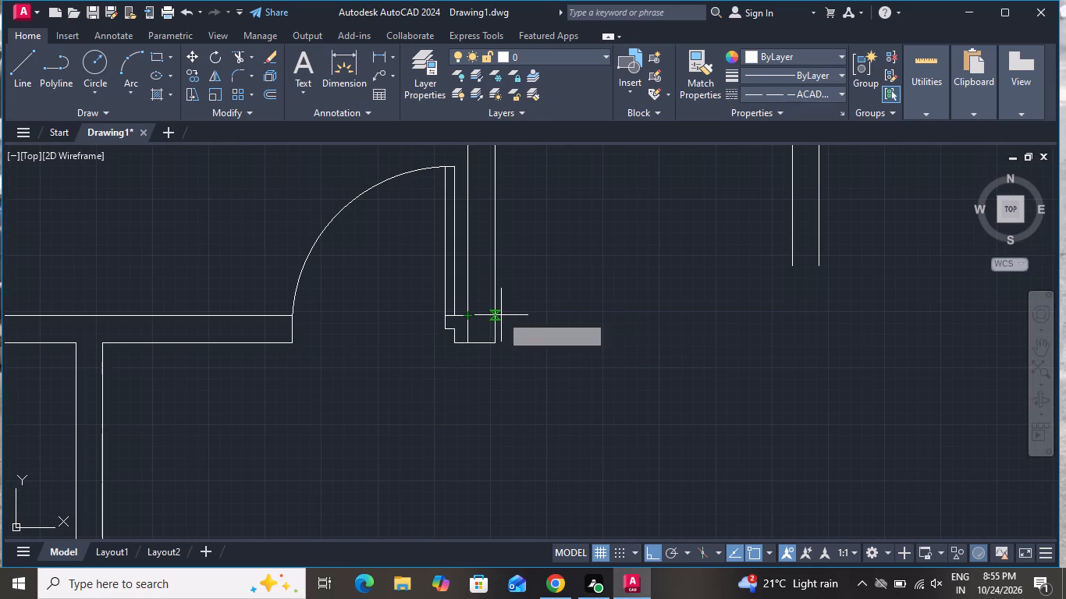
click(492, 314)
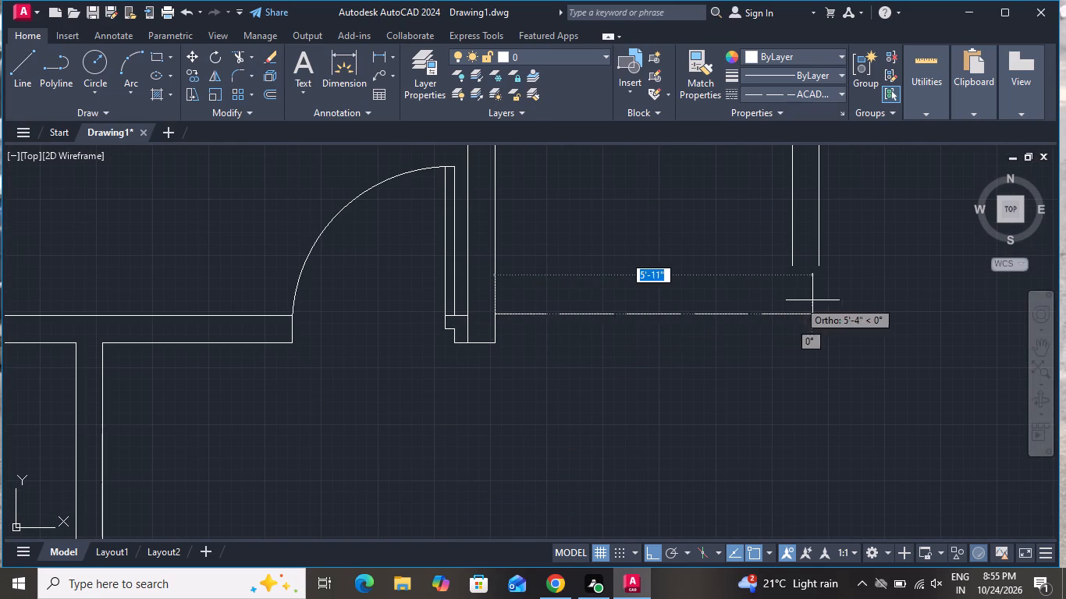
click(851, 300)
right_click(851, 300)
click(871, 318)
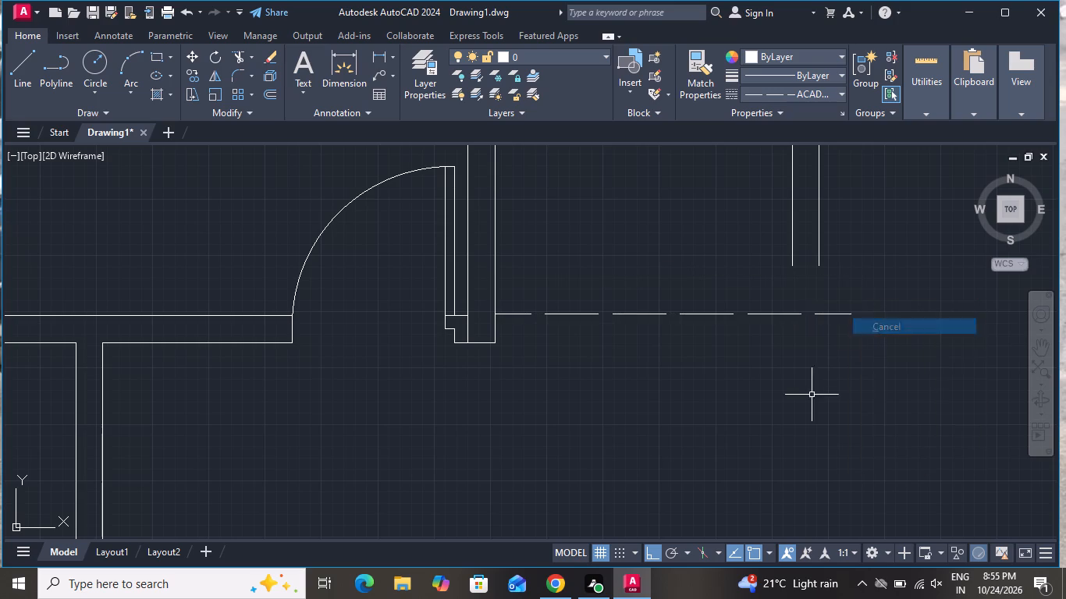
Change the new horizontal line's linetype to ByLayer.
click(759, 298)
click(698, 360)
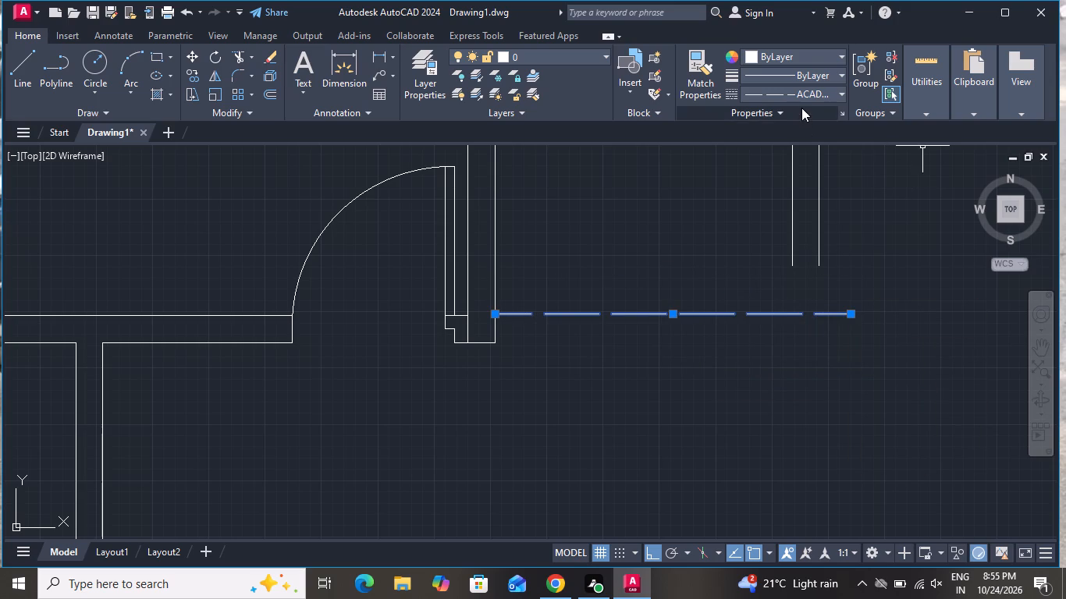
click(800, 99)
click(802, 114)
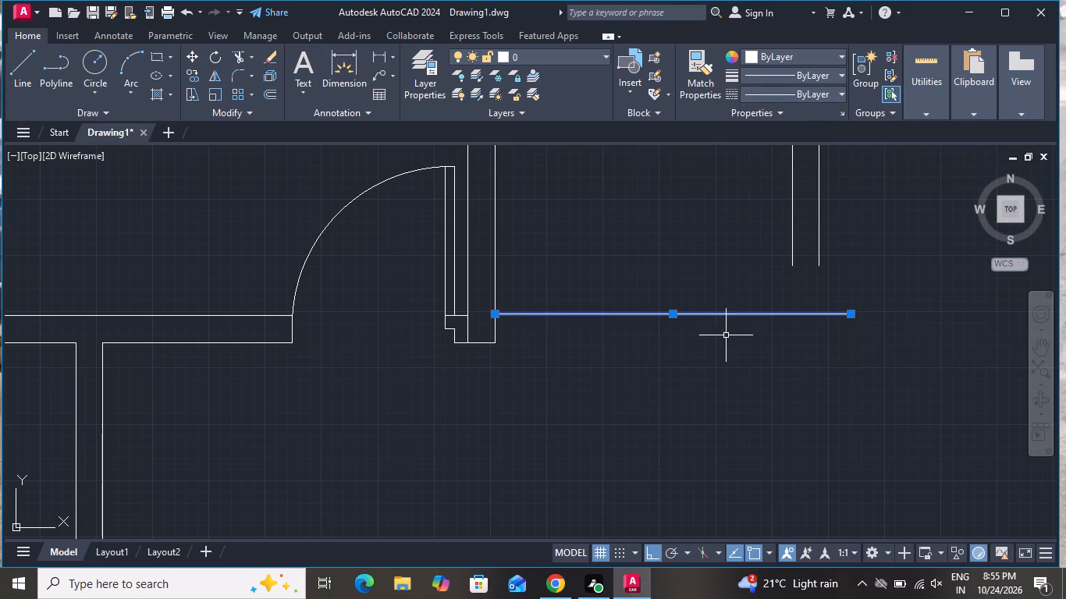
Offset the new horizontal line 6" downward to form the wall's lower face.
key(o)
key(space)
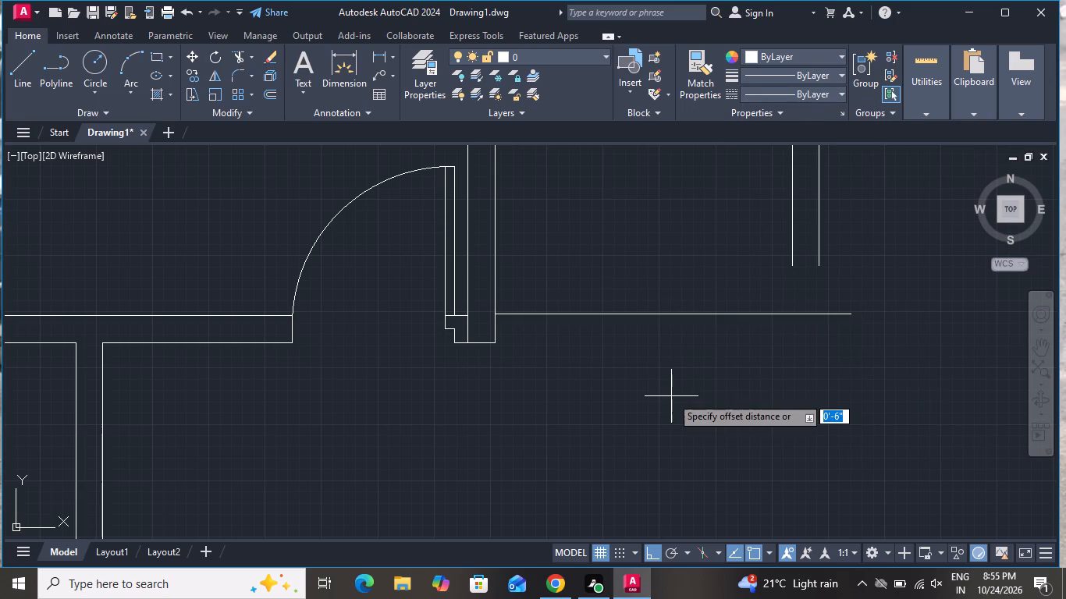
key(6)
key(shift+quotedbl)
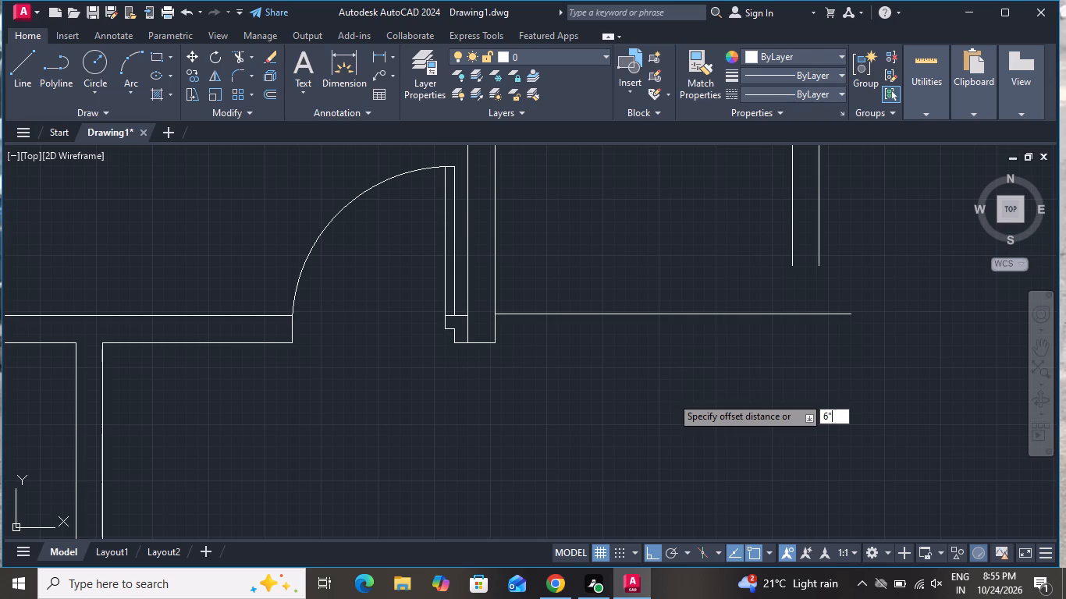
key(Return)
click(671, 396)
scroll(673, 345, down, 1)
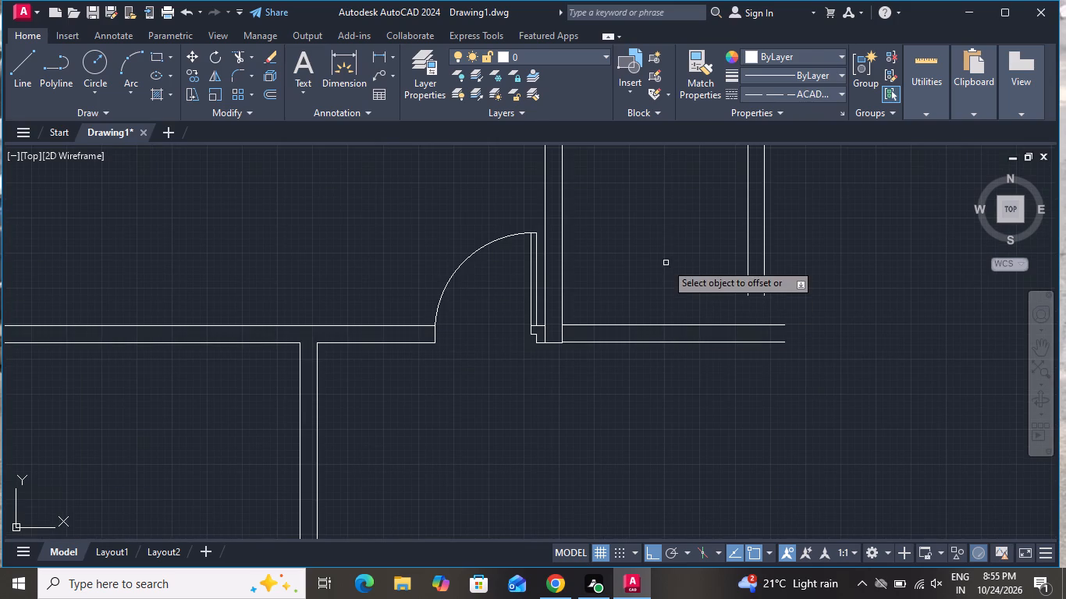
right_click(665, 257)
click(683, 276)
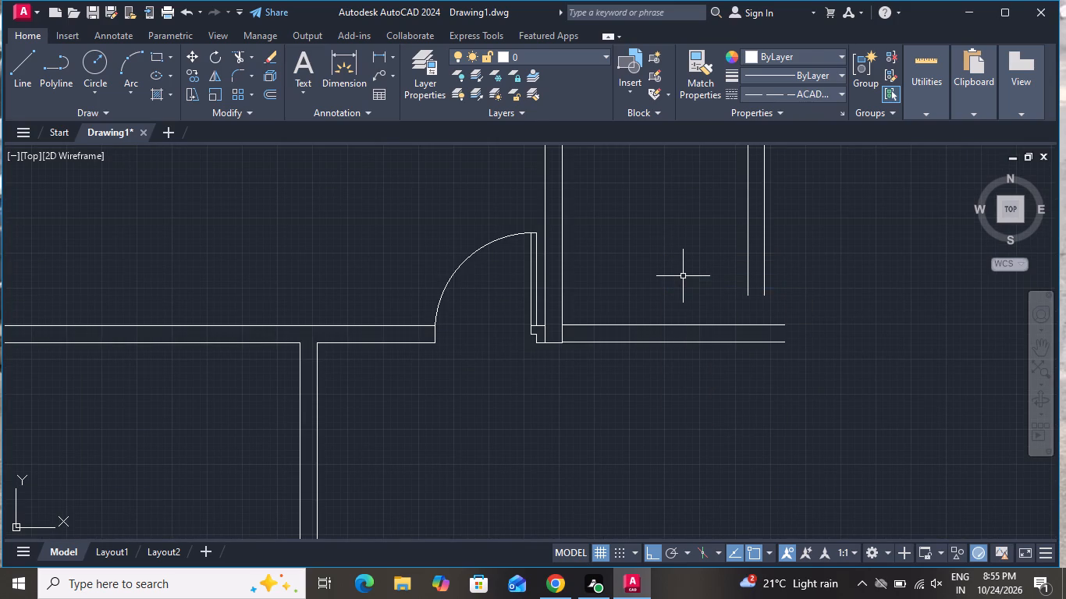
Extend both lines of the new vertical partition down to the lower line of the new horizontal wall.
text(ex)
key(space)
key(space)
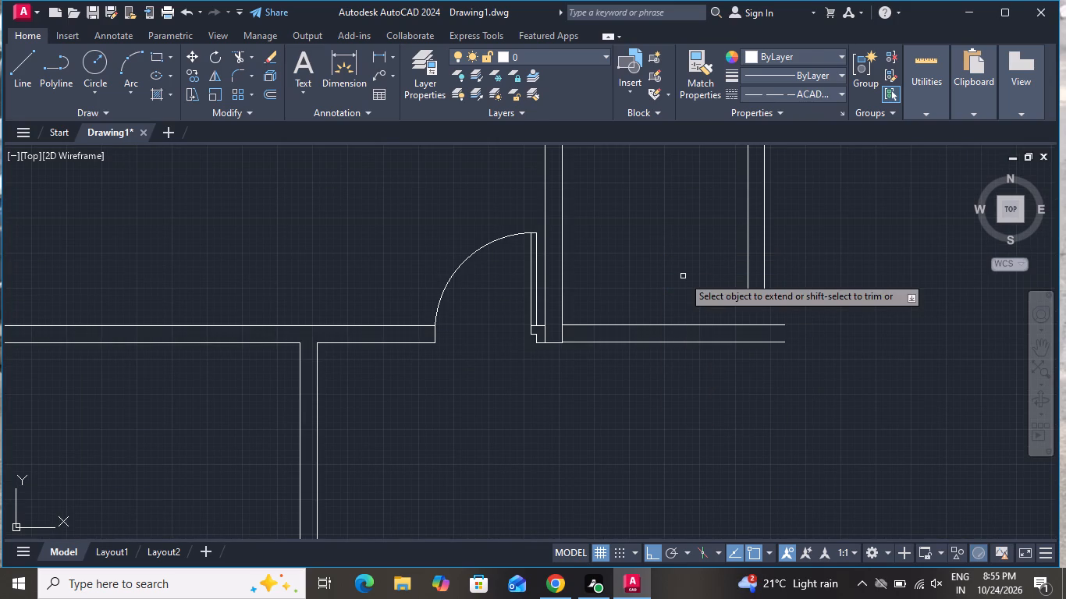
click(709, 256)
click(825, 252)
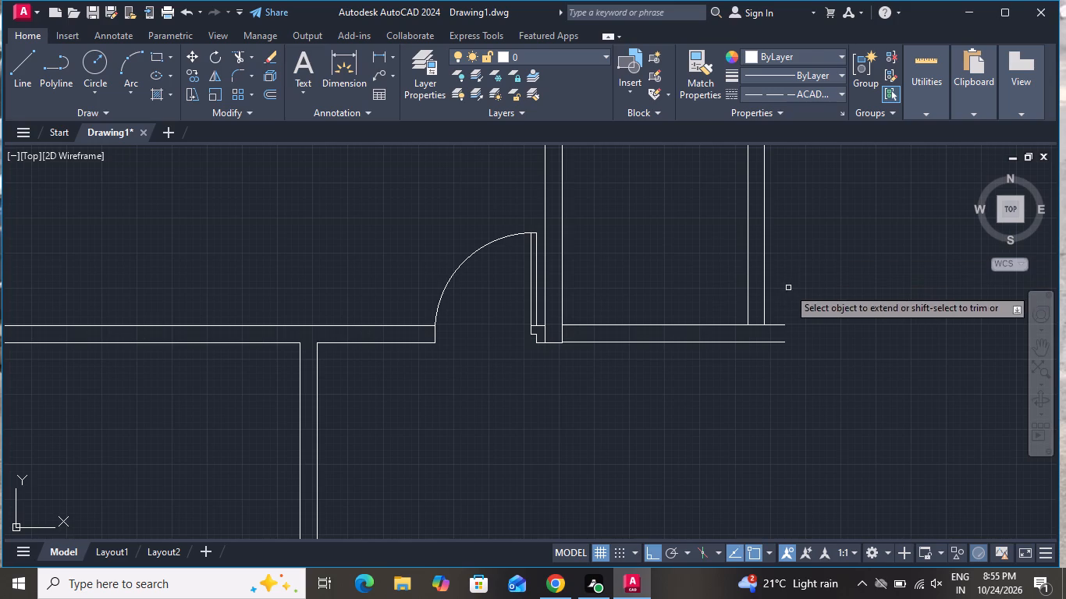
click(788, 288)
click(722, 304)
right_click(694, 412)
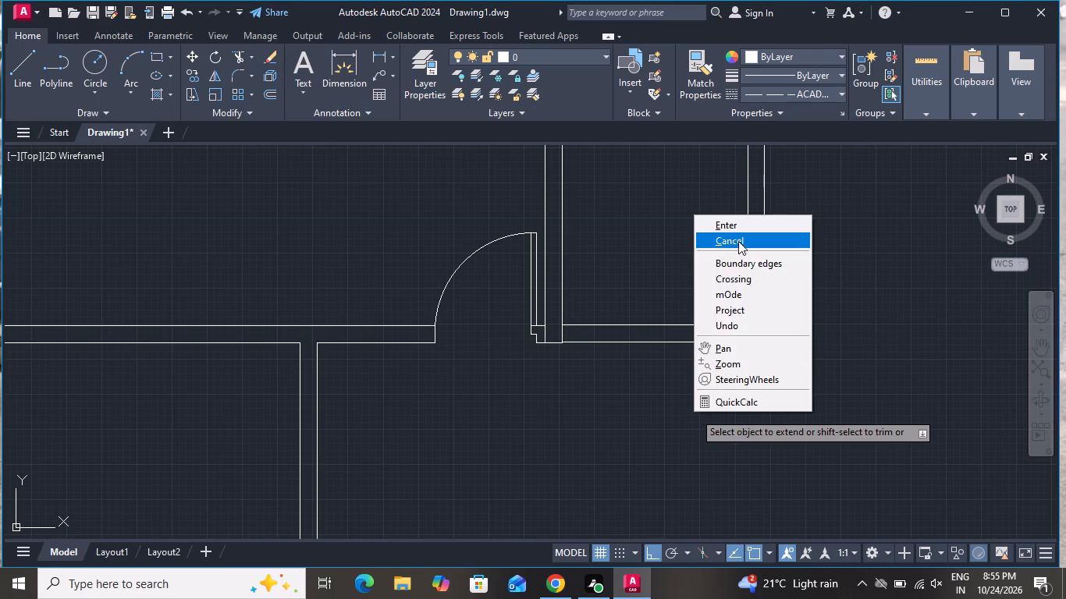
click(738, 241)
Trim the overhanging horizontal ends and inner crossing segments where the new partition meets the horizontal wall, leaving a clean corner.
click(240, 51)
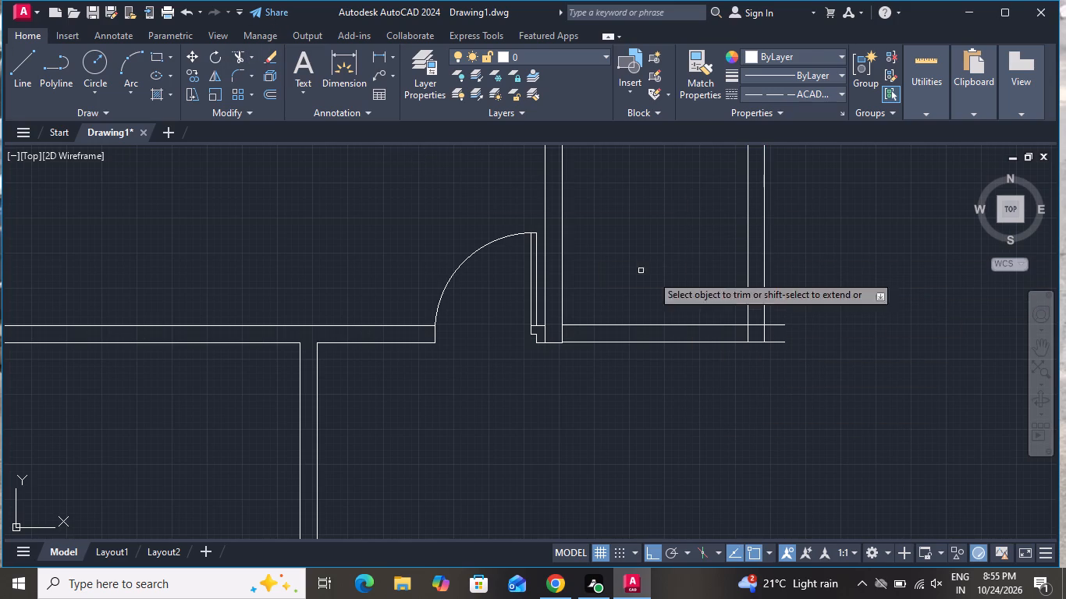
click(779, 311)
click(778, 374)
scroll(746, 335, up, 2)
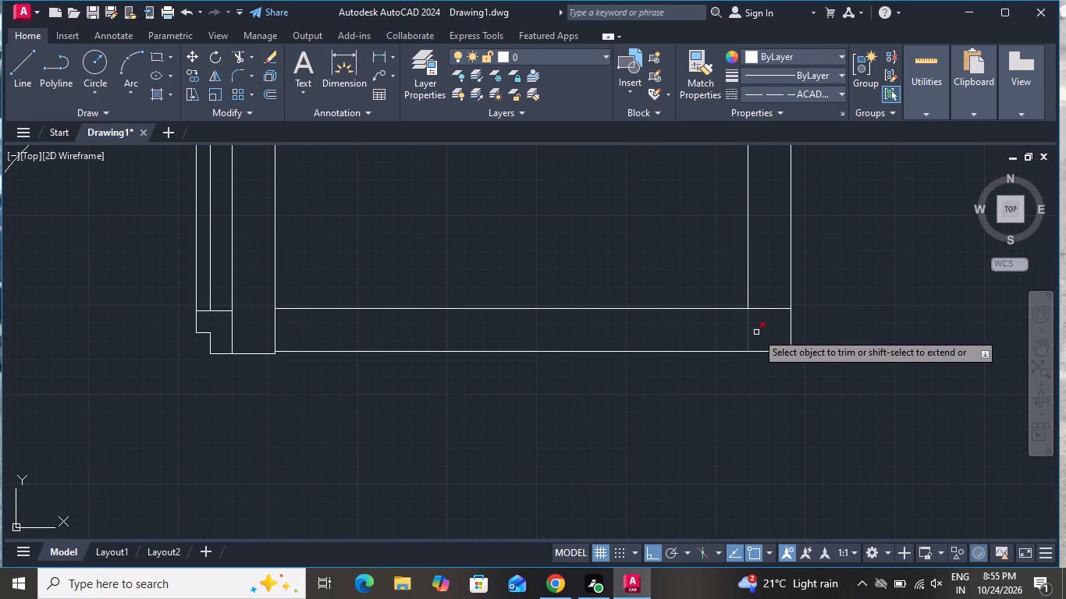
click(772, 319)
click(775, 282)
click(754, 335)
click(695, 338)
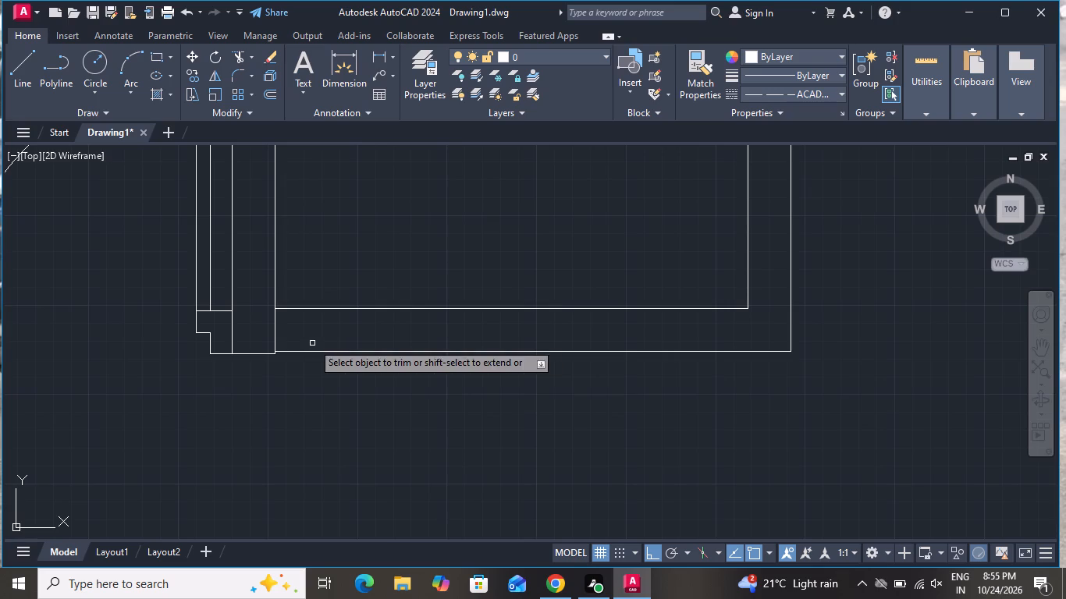
scroll(460, 466, down, 2)
right_click(437, 294)
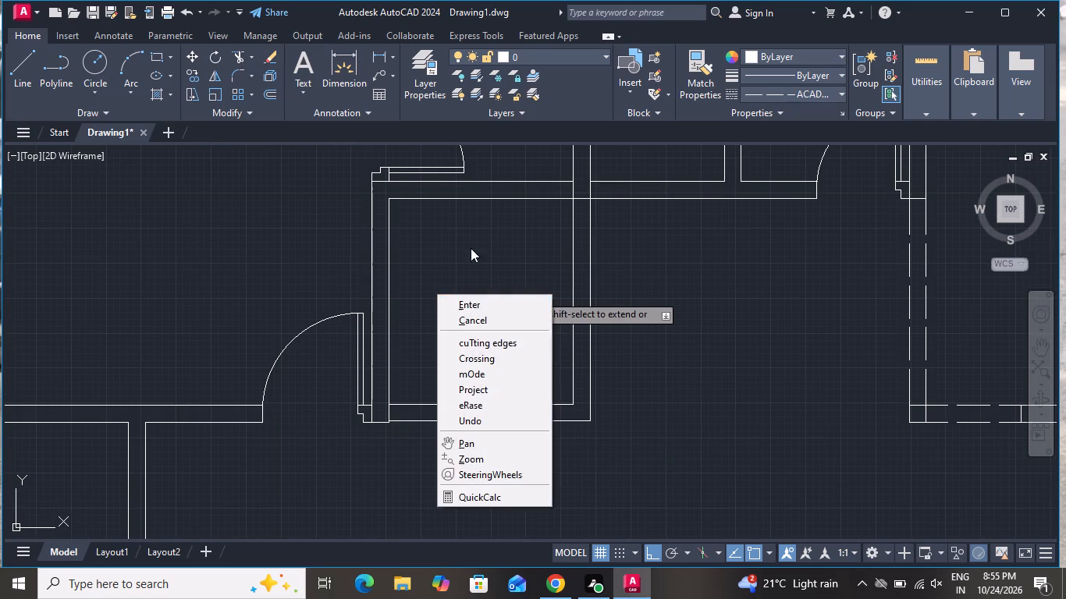
click(471, 245)
Trim the upper horizontal wall's lines between the two faces of the vertical partition crossing it.
click(456, 266)
click(580, 189)
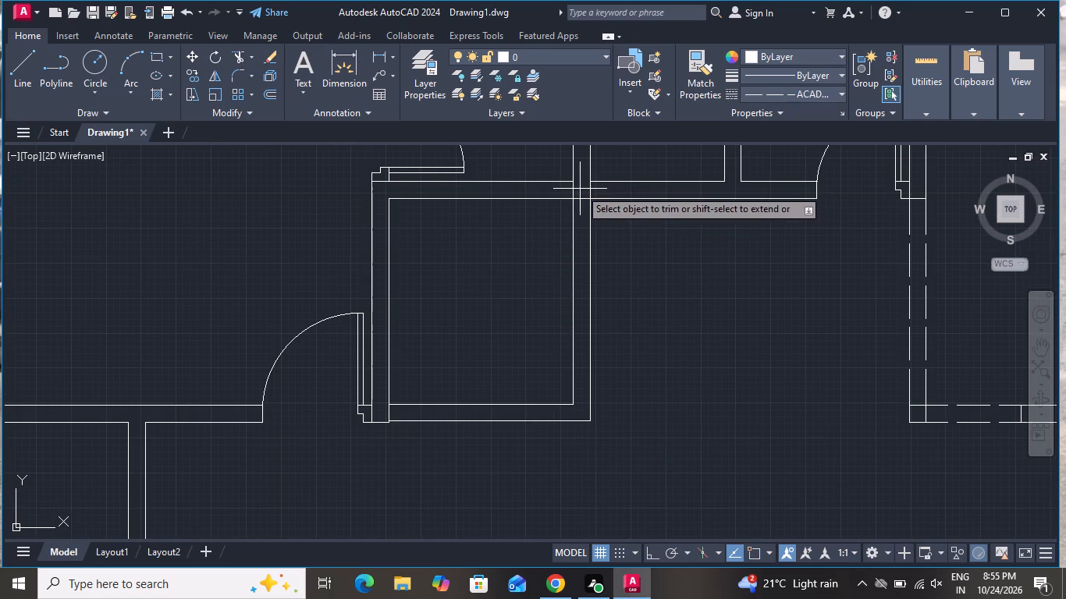
click(582, 206)
right_click(485, 292)
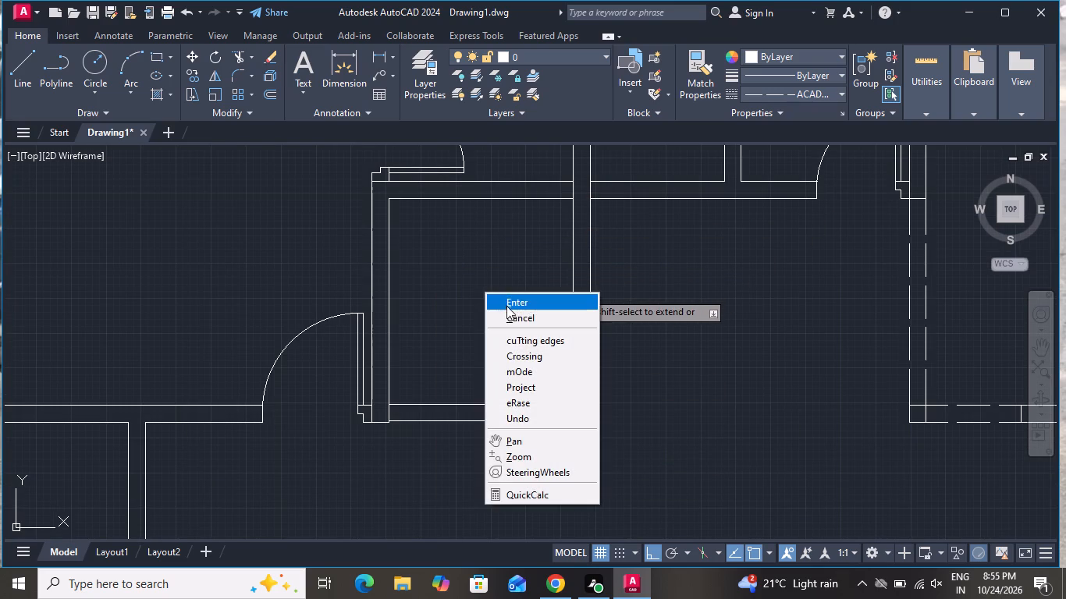
click(508, 315)
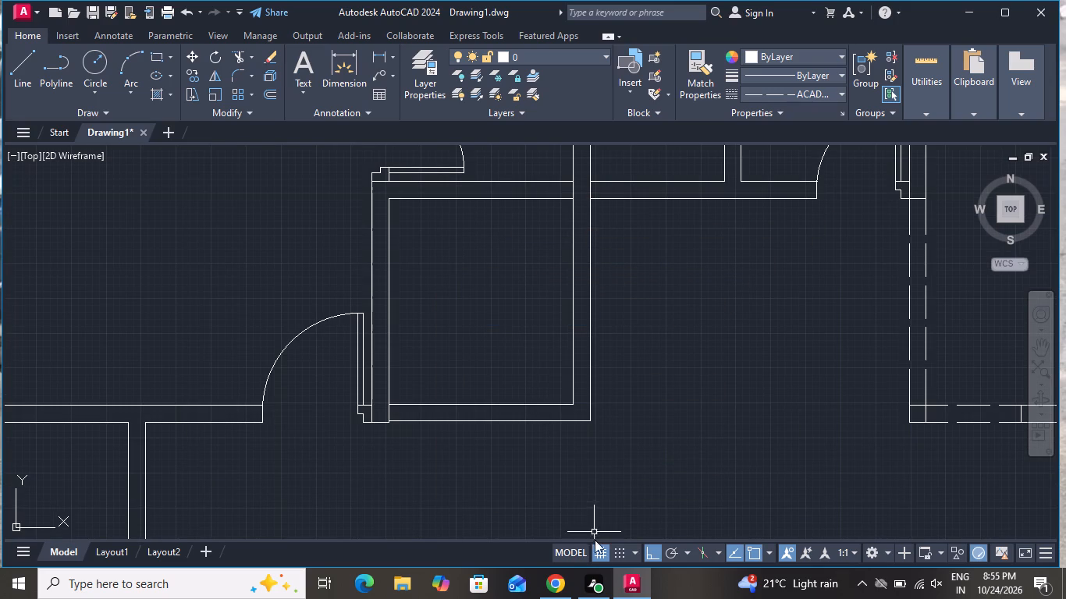
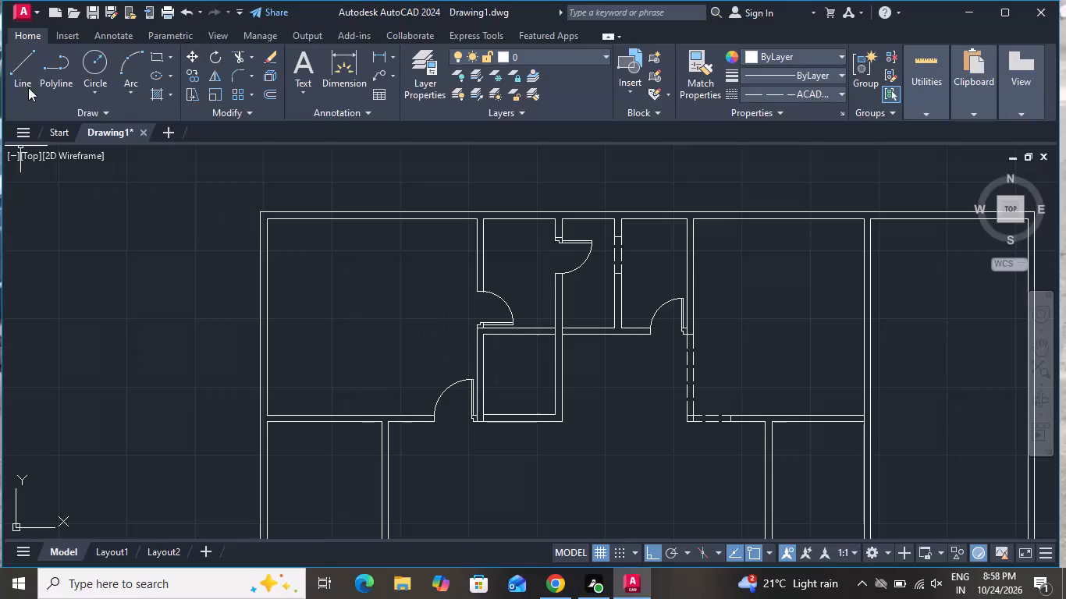
Draw two short vertical lines across the lower wall of the small central room to mark the sides of an opening.
click(22, 69)
scroll(560, 437, up, 1)
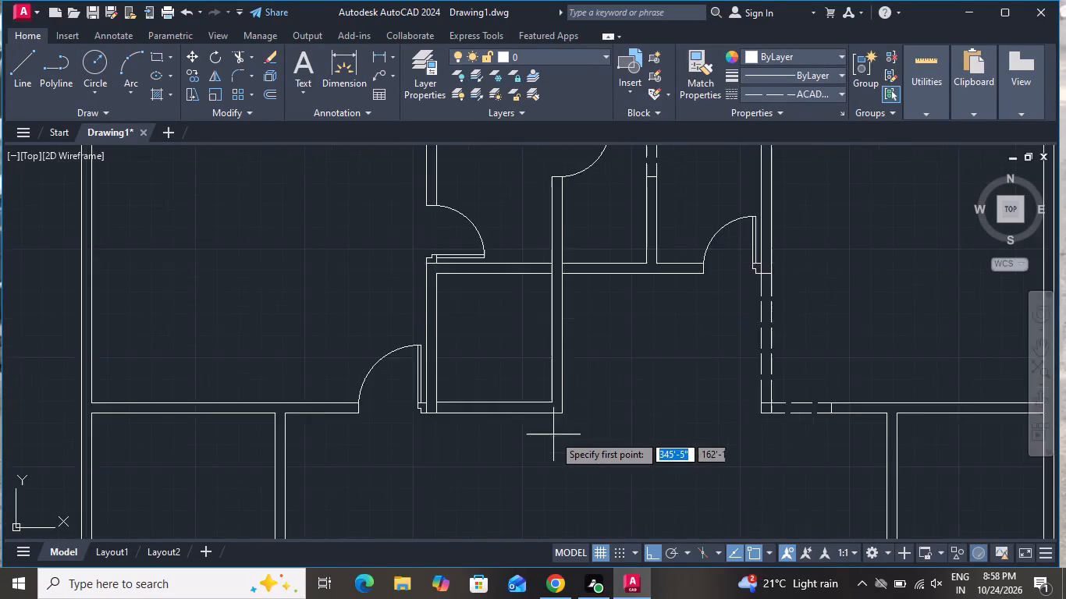
scroll(553, 434, up, 1)
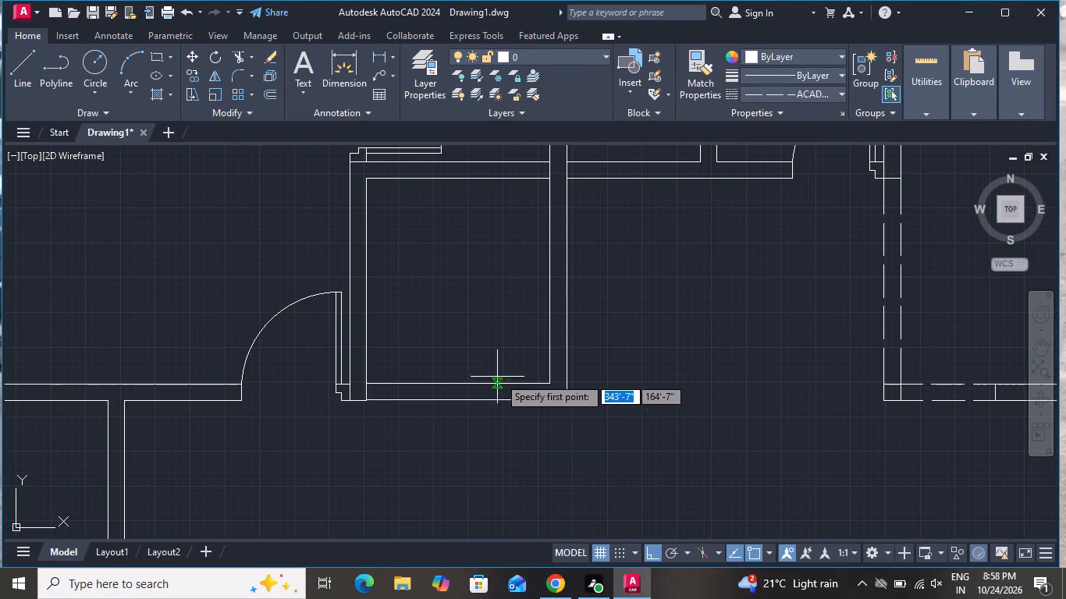
click(503, 384)
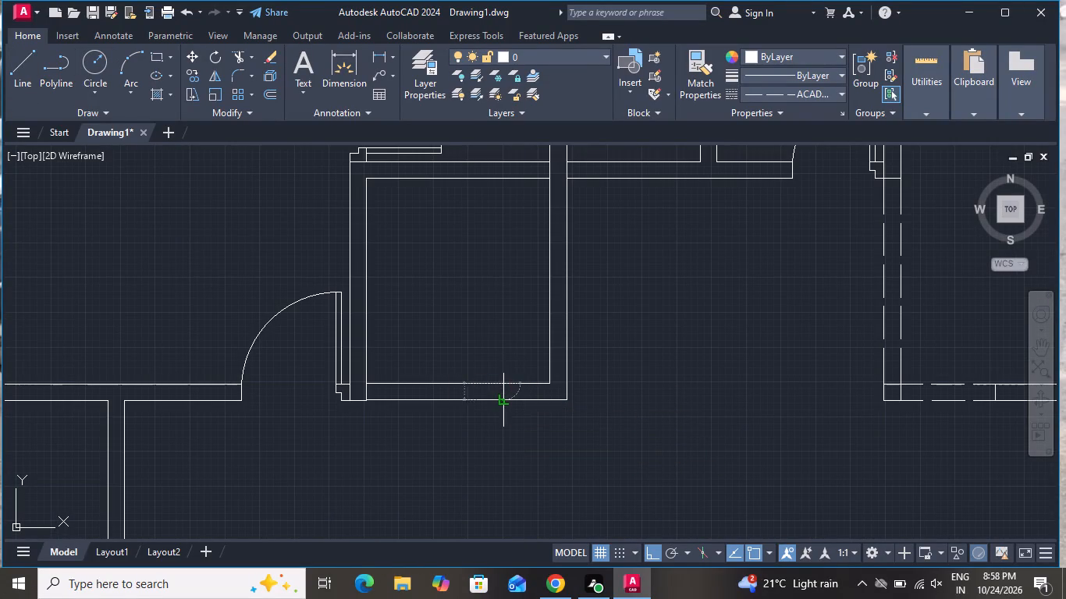
click(503, 399)
right_click(503, 405)
click(543, 261)
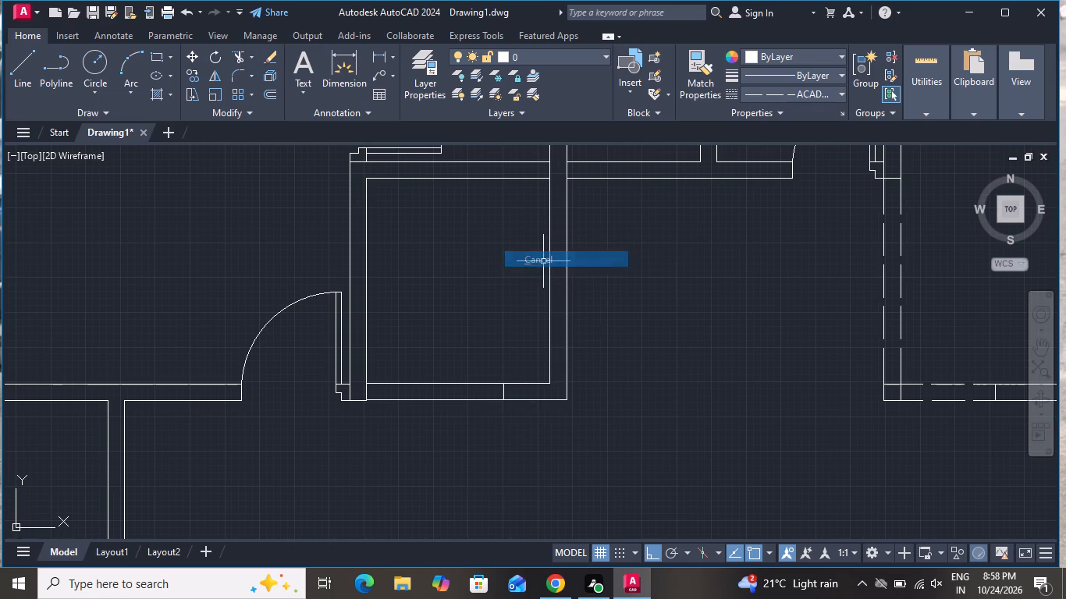
click(16, 73)
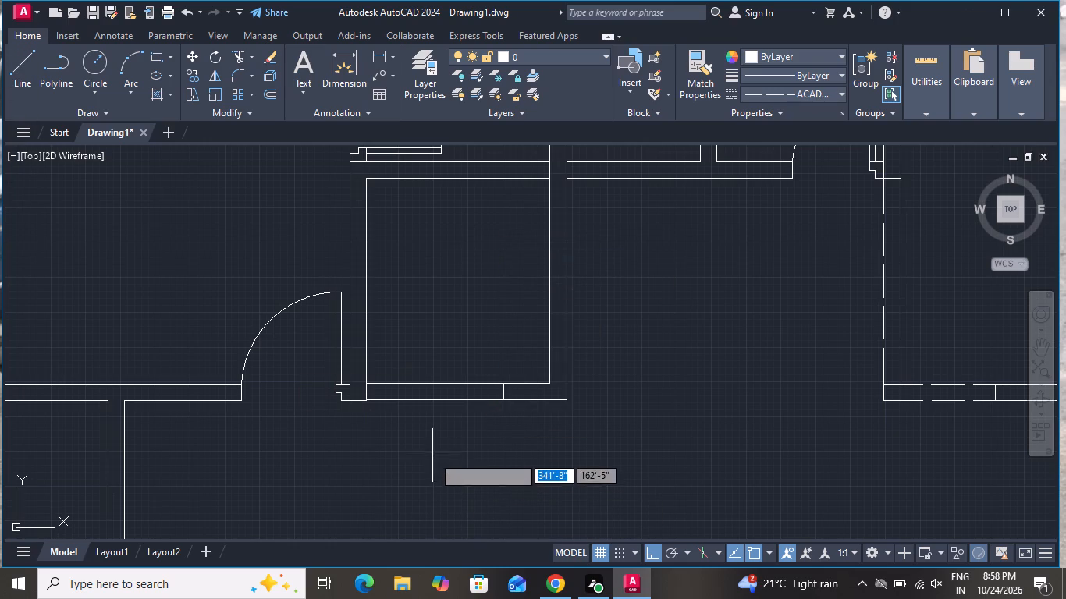
scroll(407, 416, up, 1)
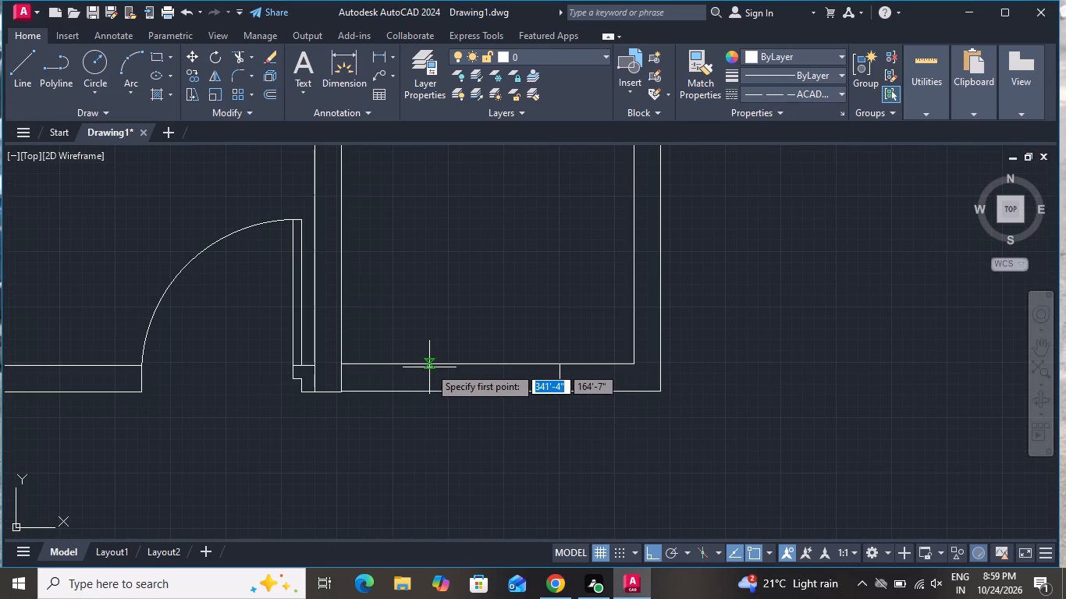
click(430, 361)
click(430, 391)
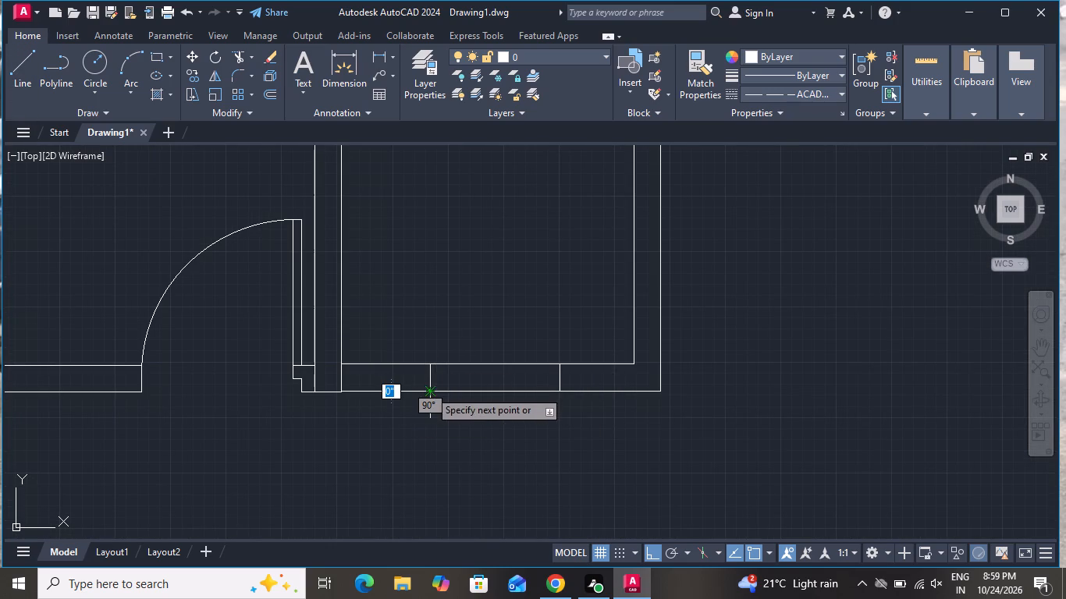
right_click(430, 390)
click(458, 407)
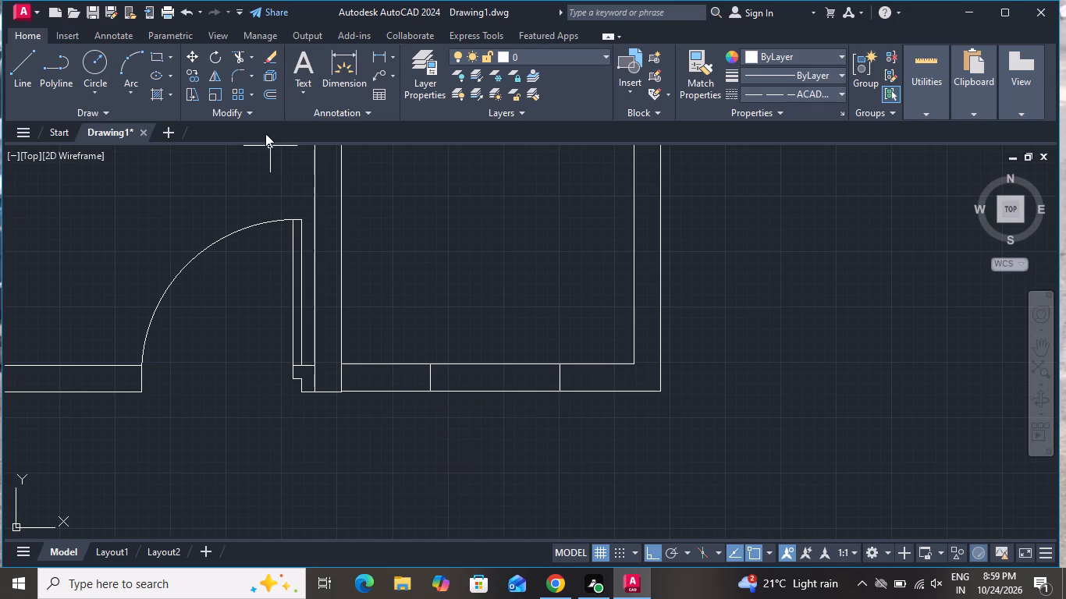
Trim both wall lines between the two opening marks in the small central room's lower wall.
click(236, 58)
click(354, 374)
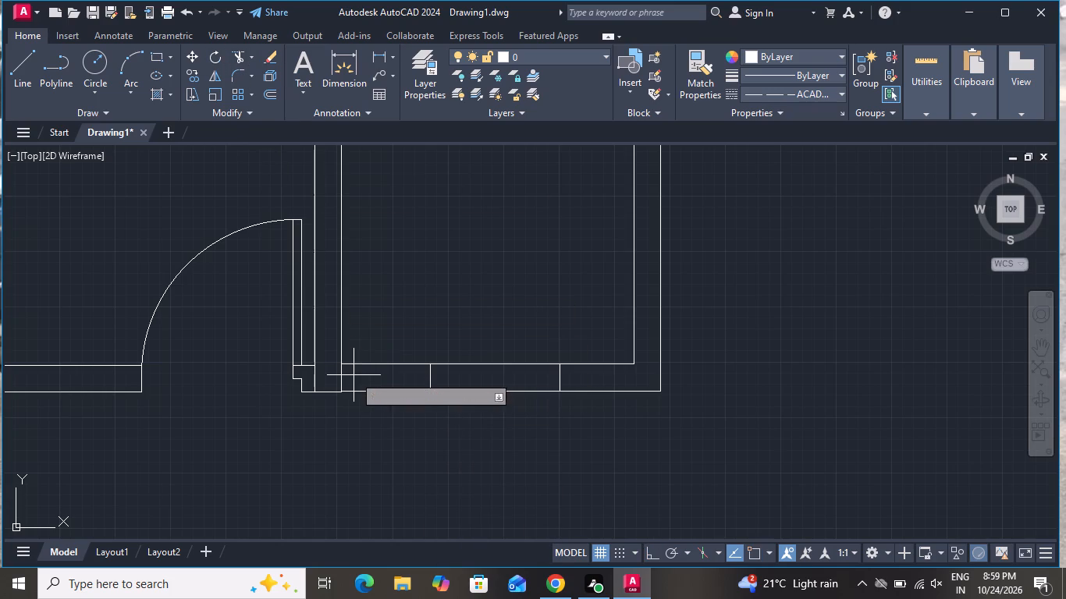
click(330, 374)
click(485, 403)
click(485, 313)
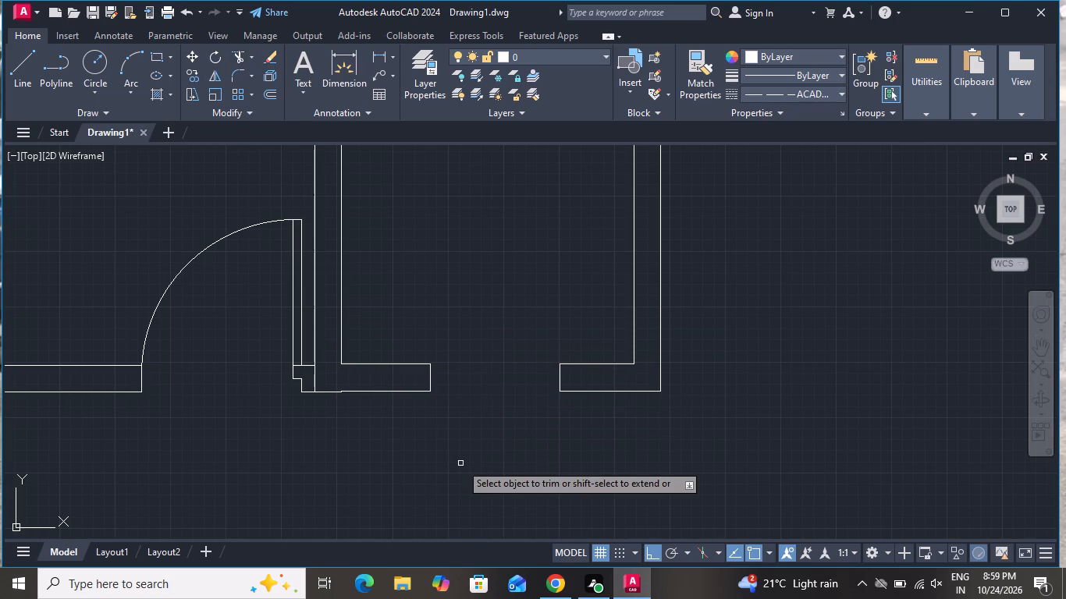
scroll(460, 463, down, 1)
right_click(436, 305)
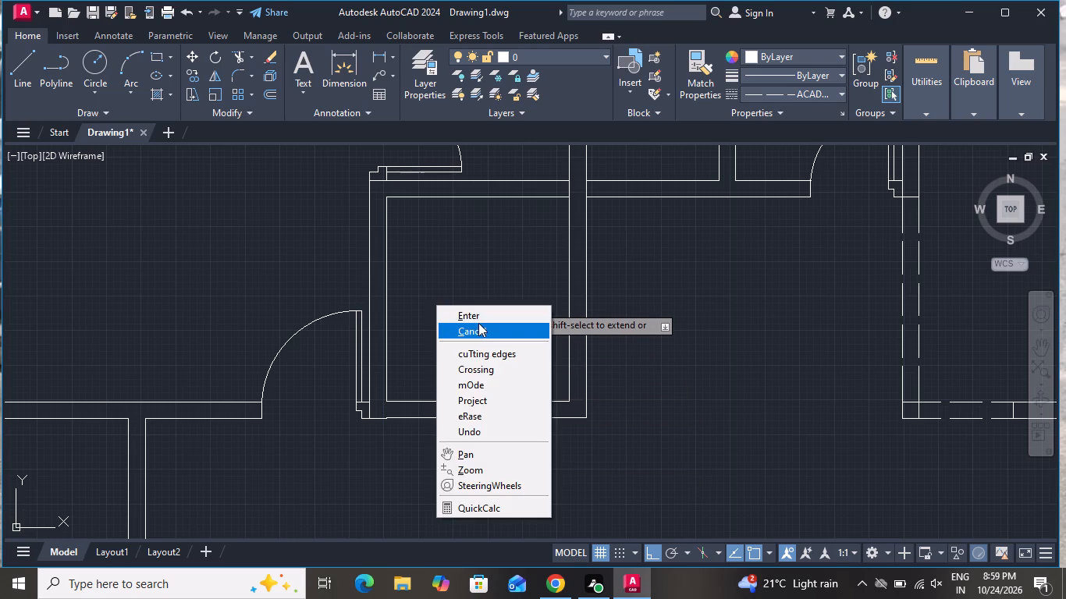
click(478, 323)
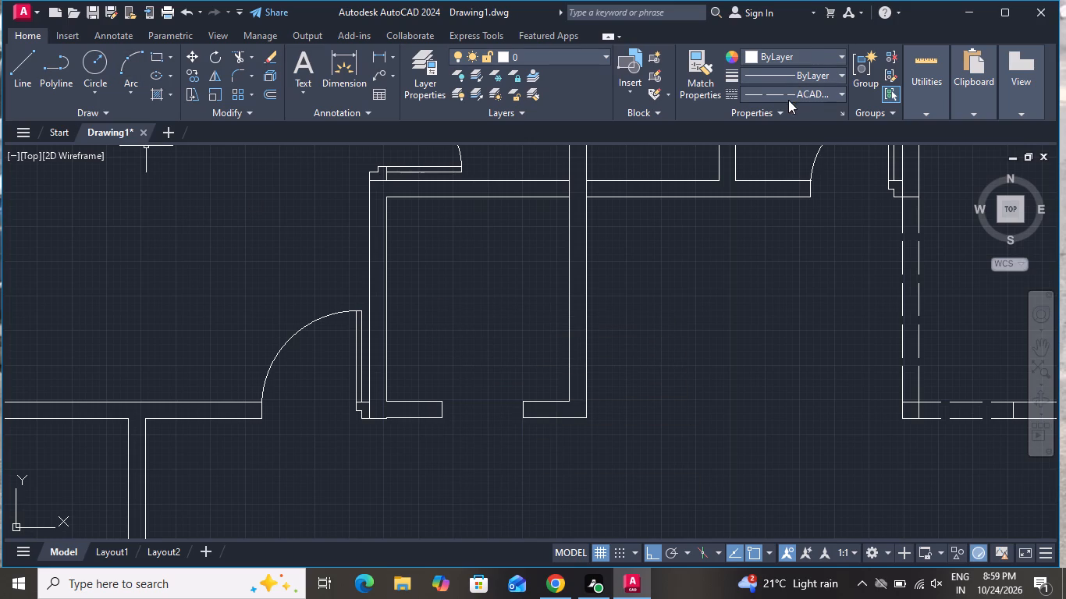
Draw two dashed lines about 2'-5" long across the new opening, along the wall's inner and outer faces.
click(20, 72)
scroll(463, 392, up, 1)
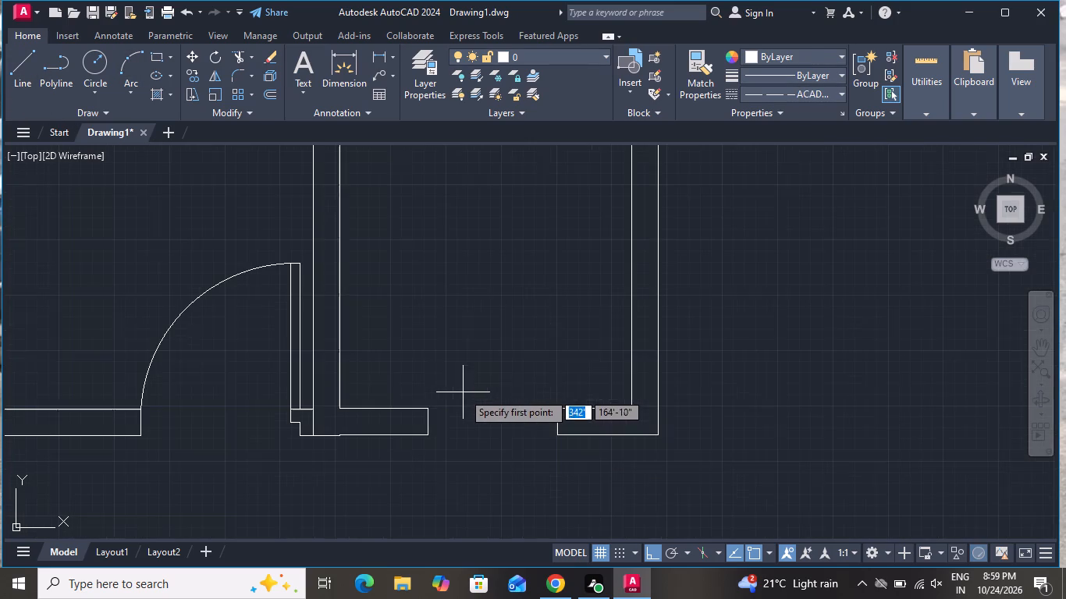
click(431, 406)
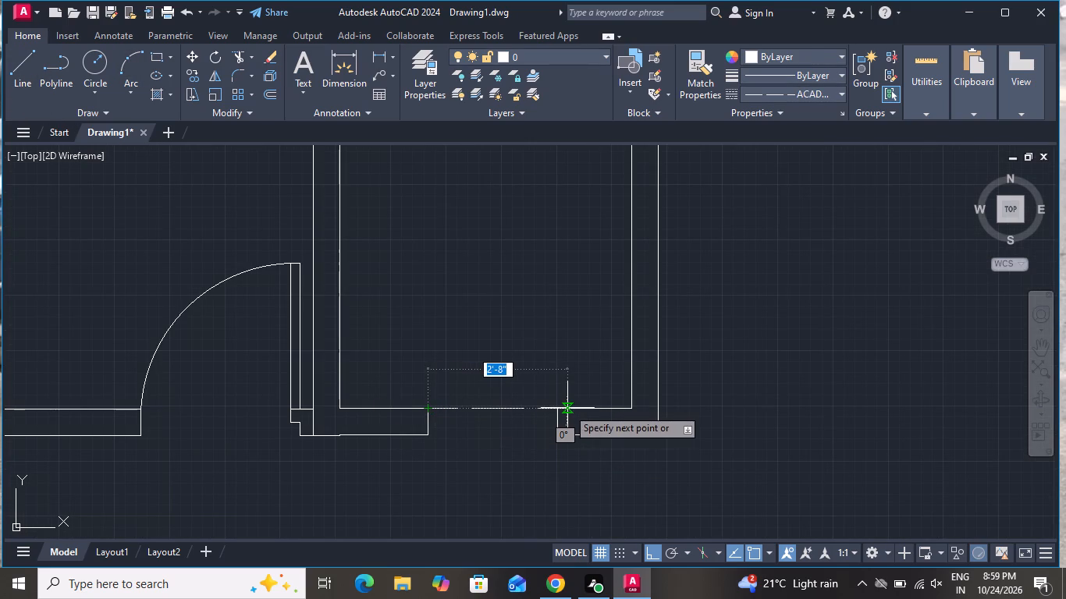
click(555, 409)
right_click(556, 409)
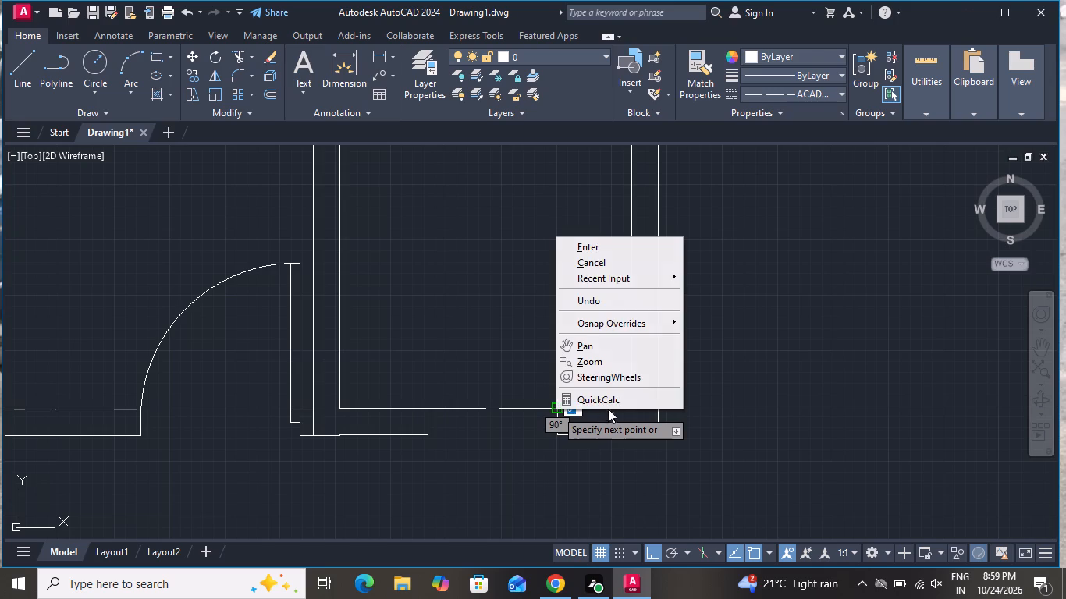
click(606, 258)
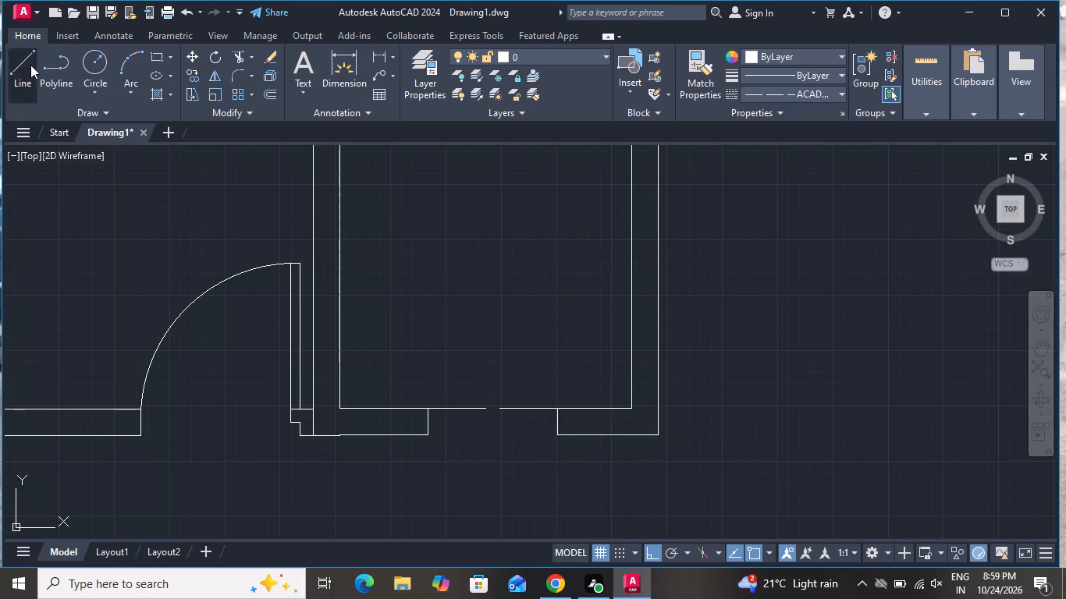
click(30, 65)
click(429, 434)
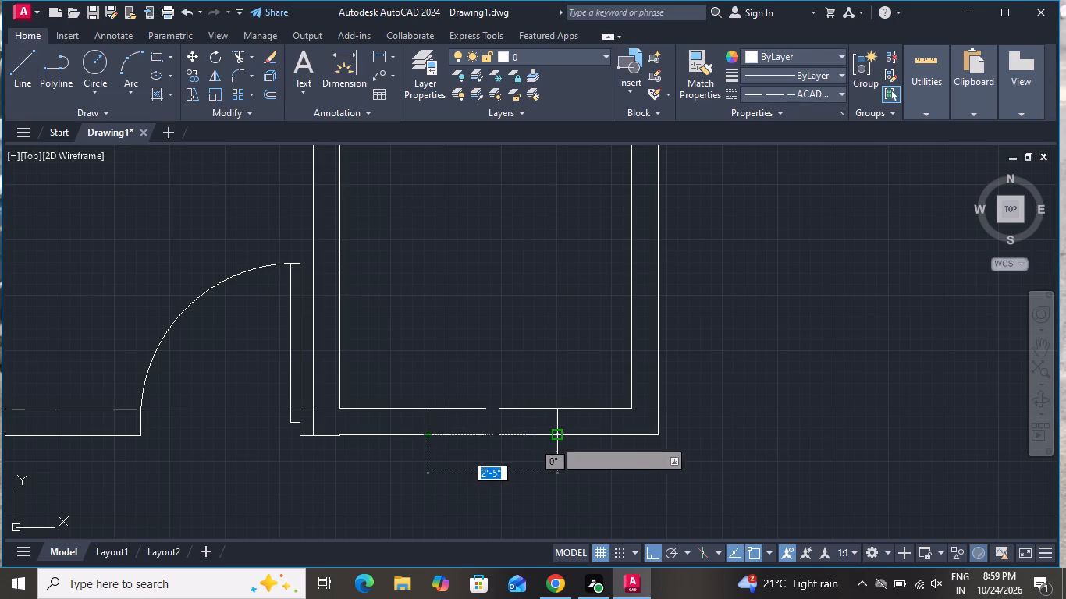
click(562, 433)
right_click(563, 433)
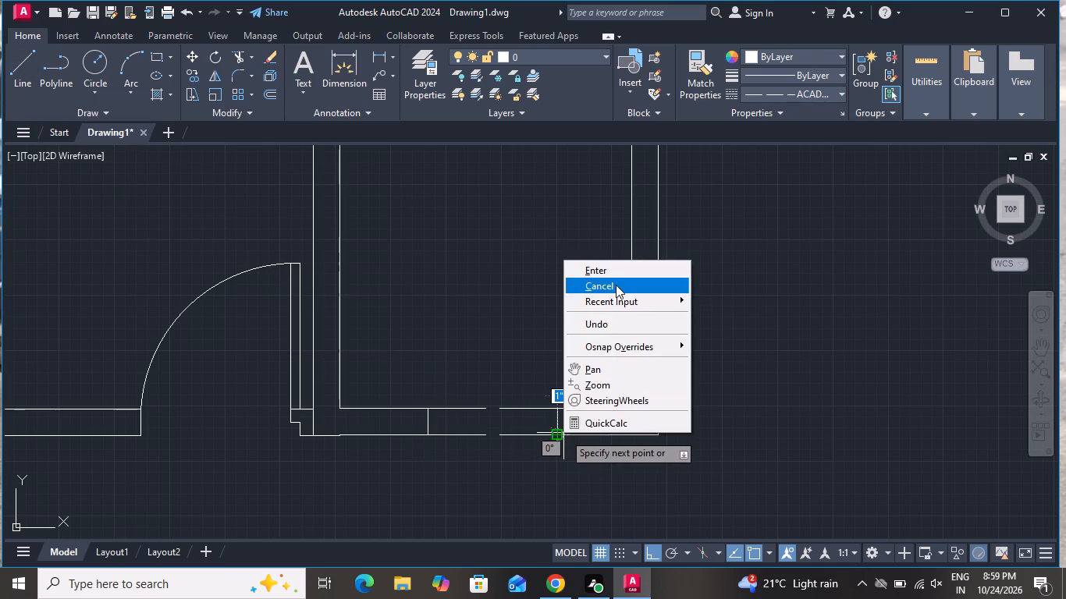
click(616, 282)
Draw two parallel dashed lines about 9'-6" long from the dashed wall corner to the small central room's lower-right corner.
scroll(502, 441, down, 2)
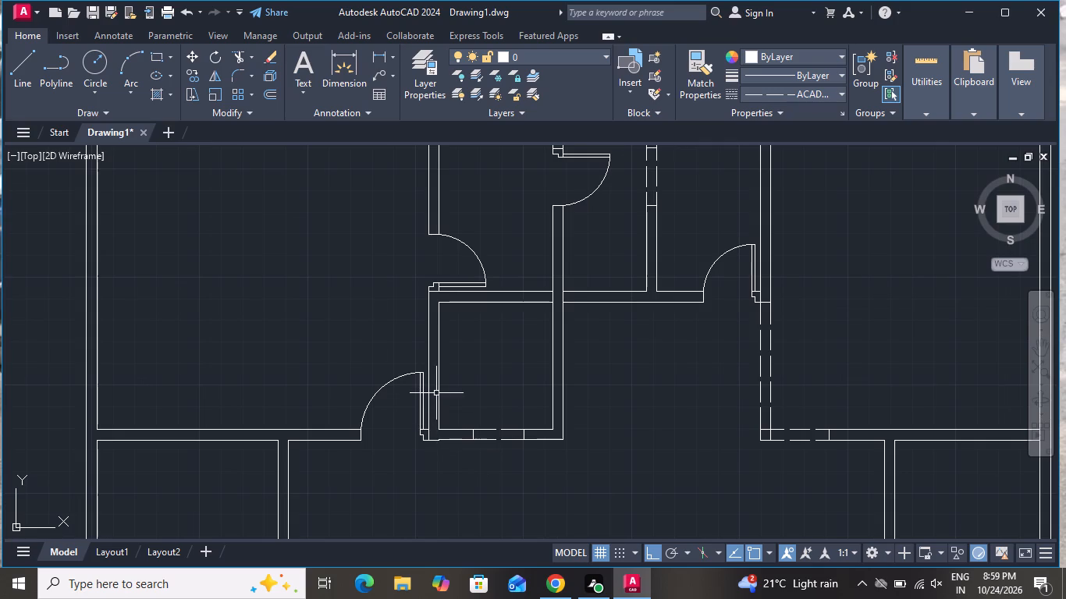
click(10, 58)
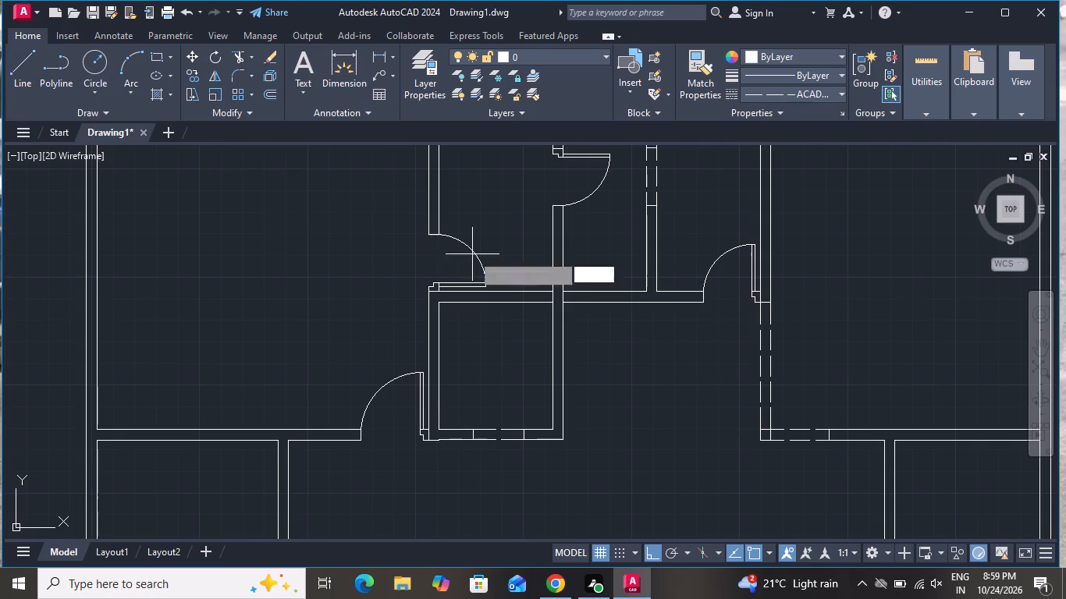
scroll(604, 442, up, 2)
scroll(604, 445, down, 1)
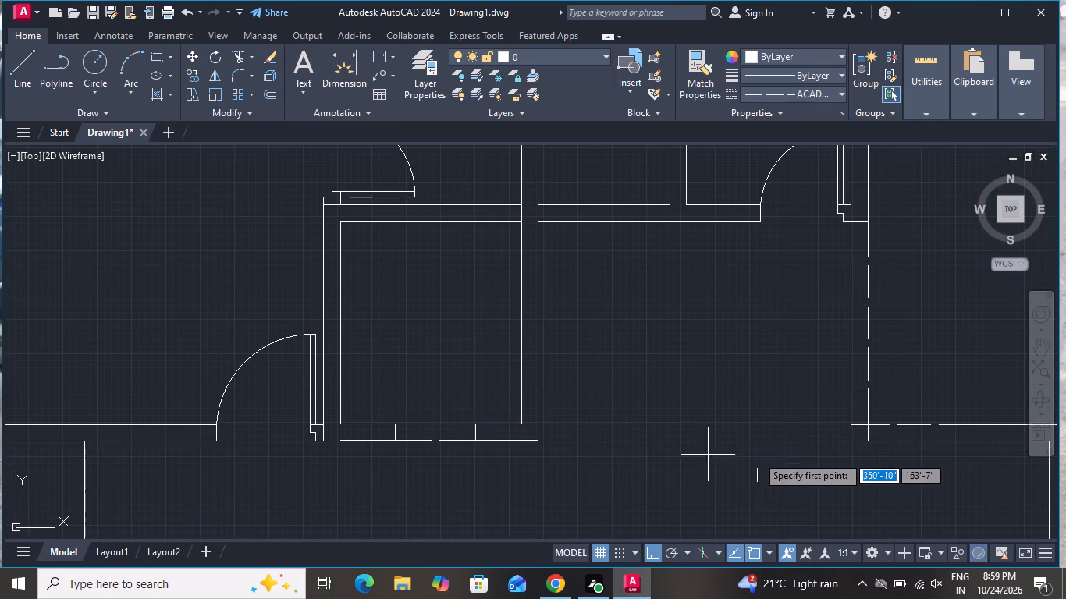
click(849, 422)
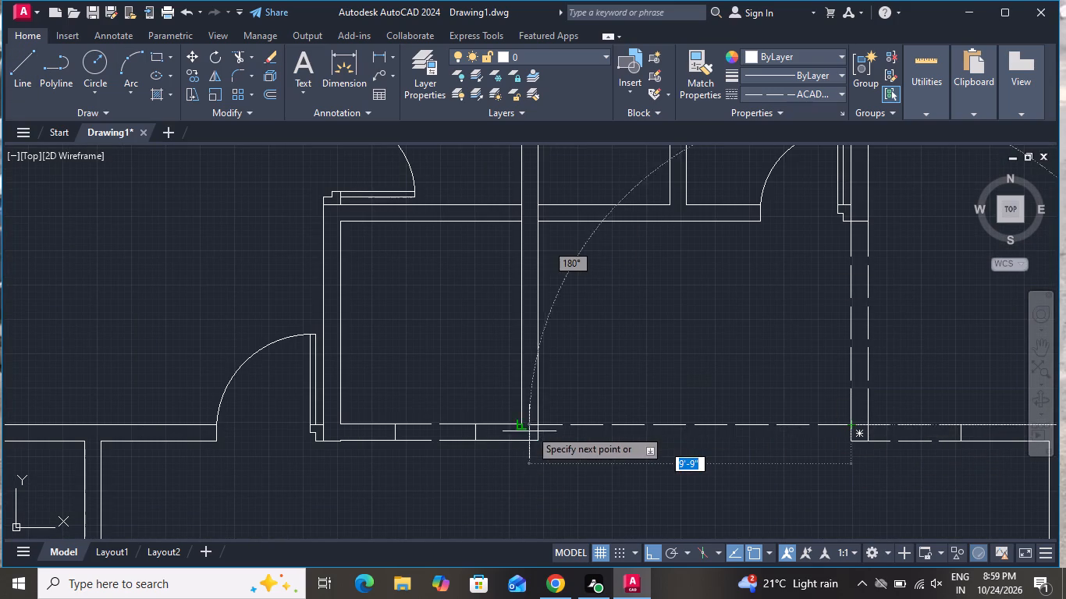
click(538, 420)
right_click(541, 417)
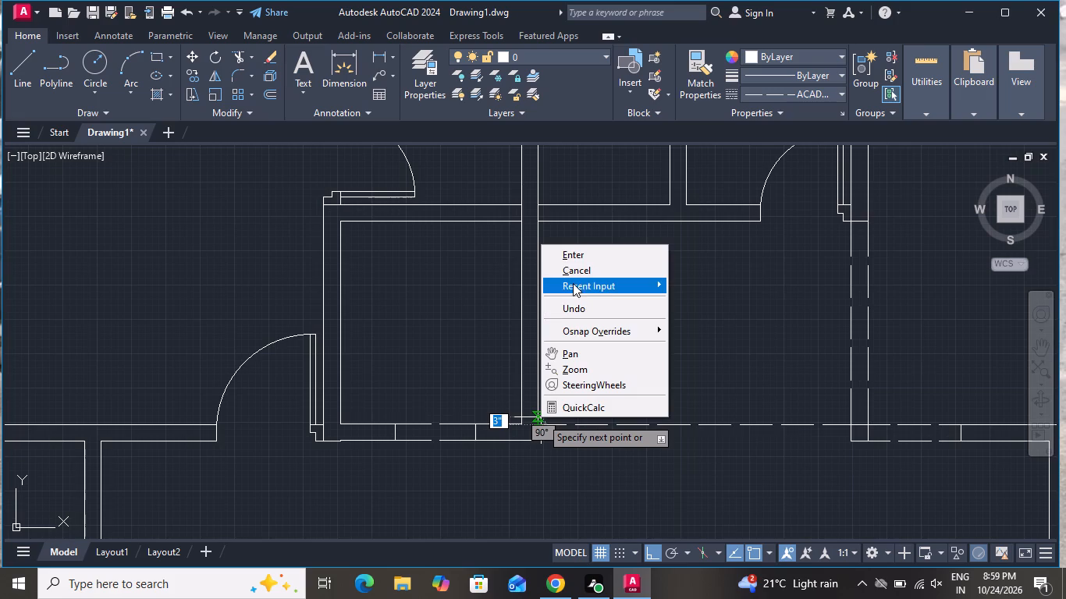
click(571, 270)
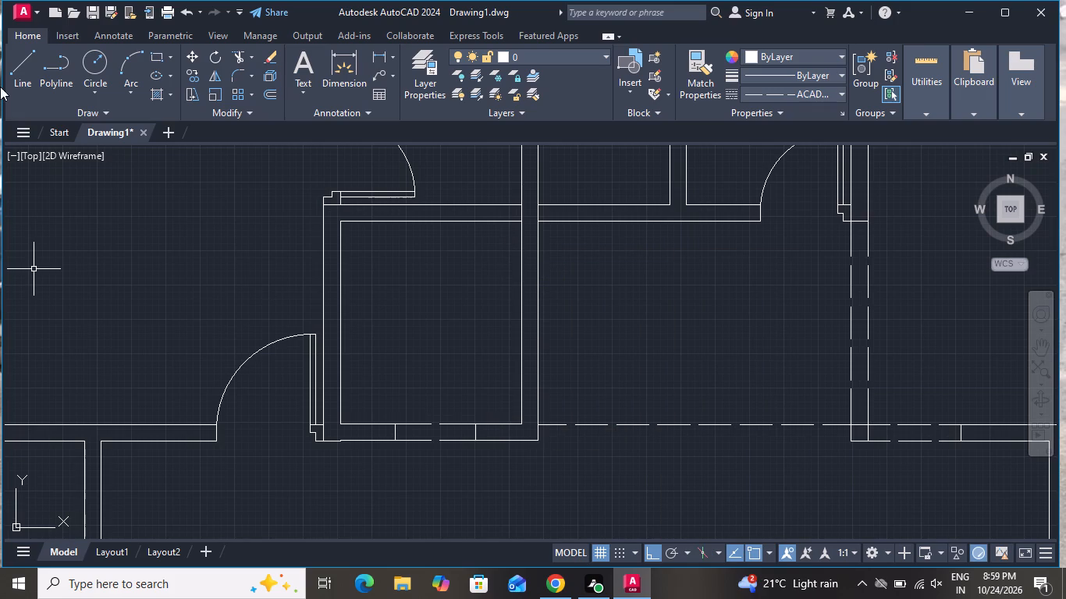
click(23, 73)
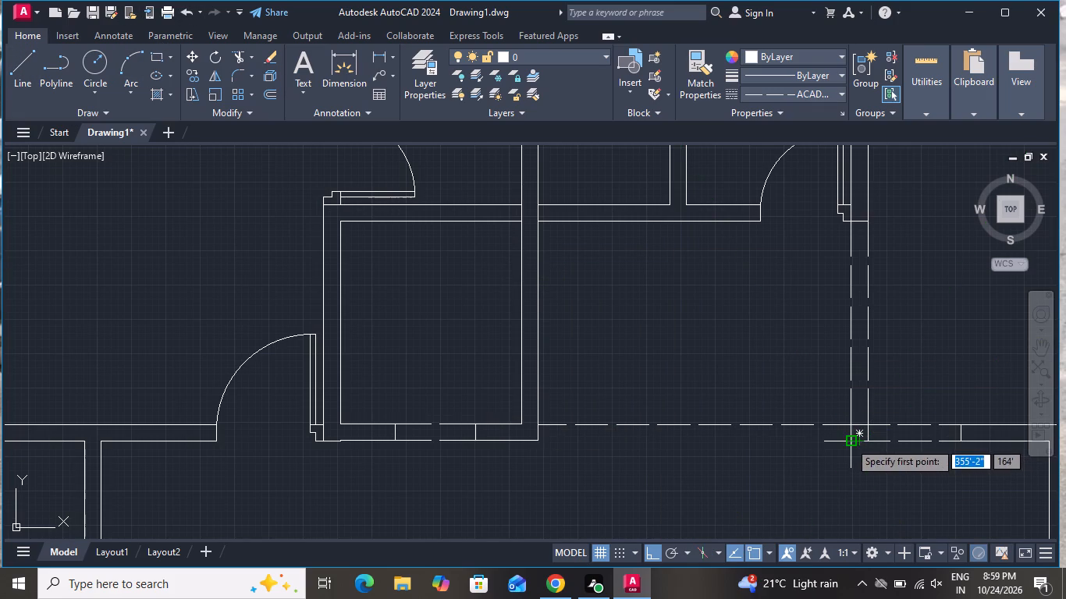
click(849, 440)
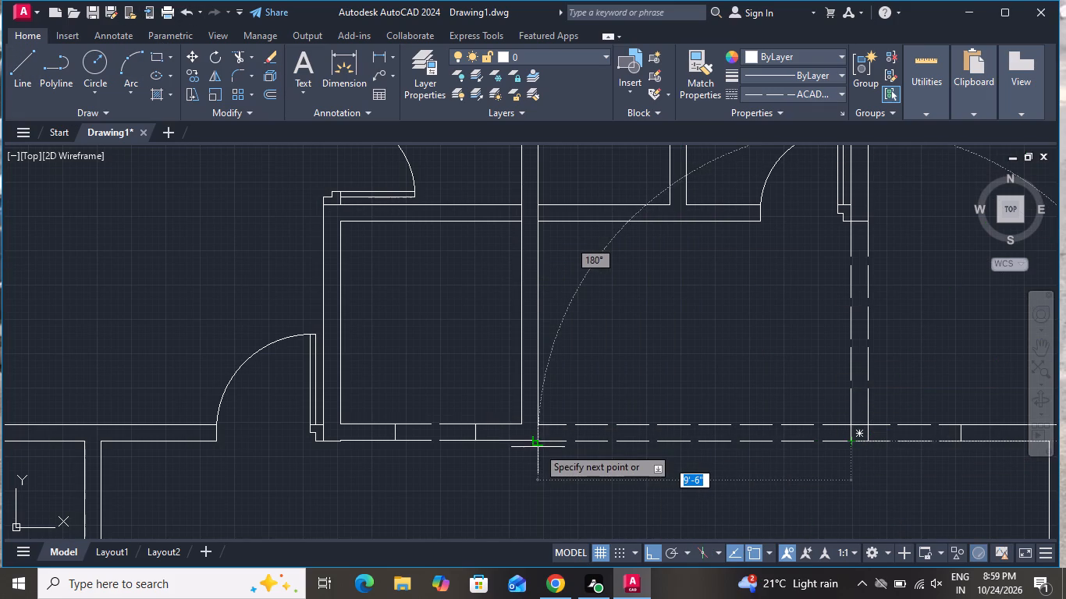
click(538, 439)
right_click(537, 439)
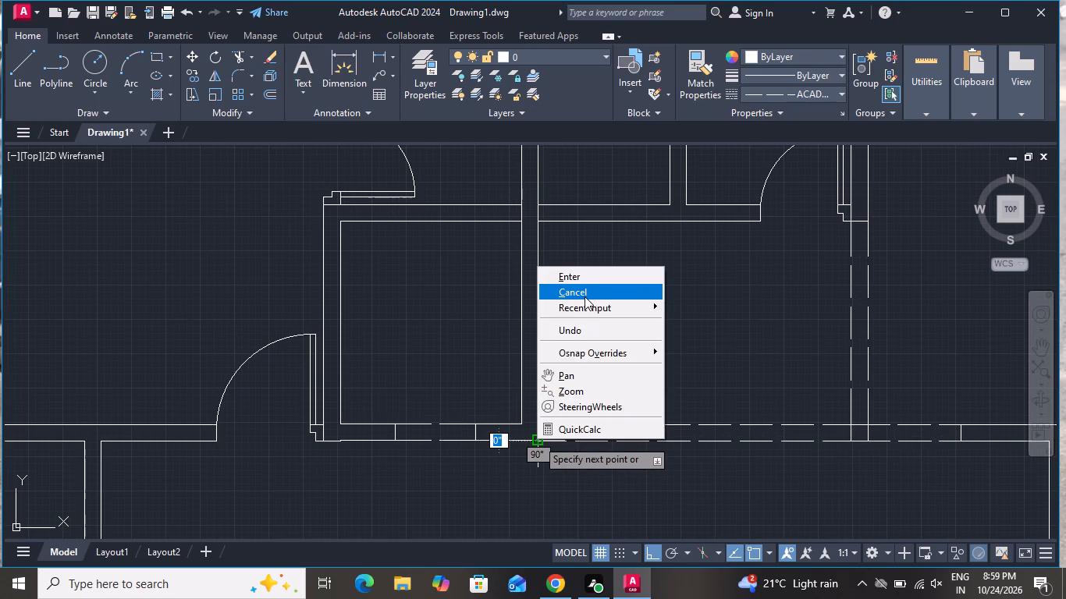
click(585, 296)
Set the current linetype to ByLayer.
scroll(595, 343, down, 3)
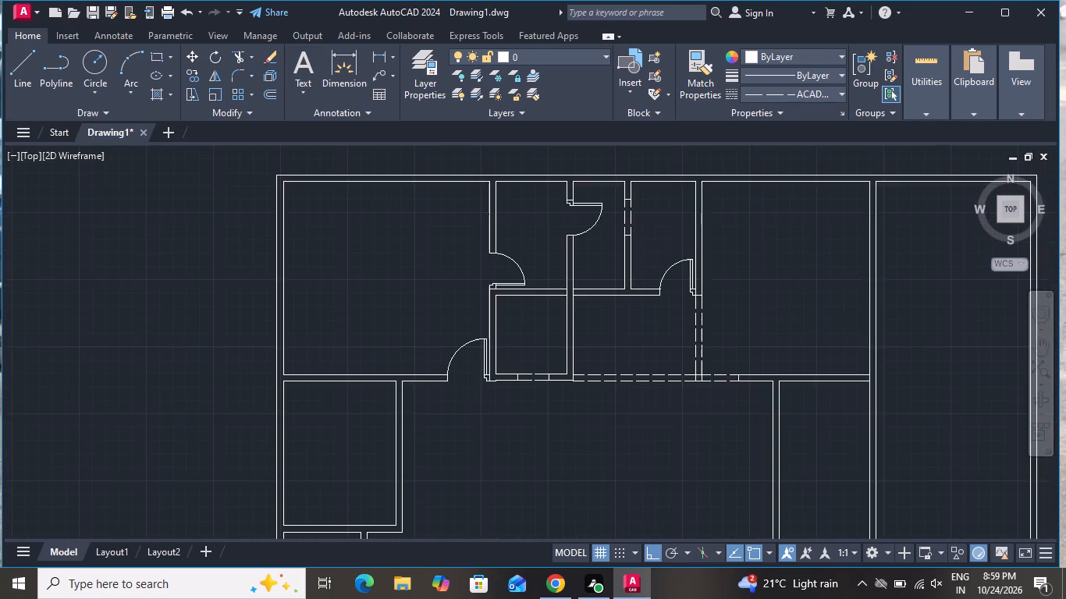
scroll(595, 343, down, 2)
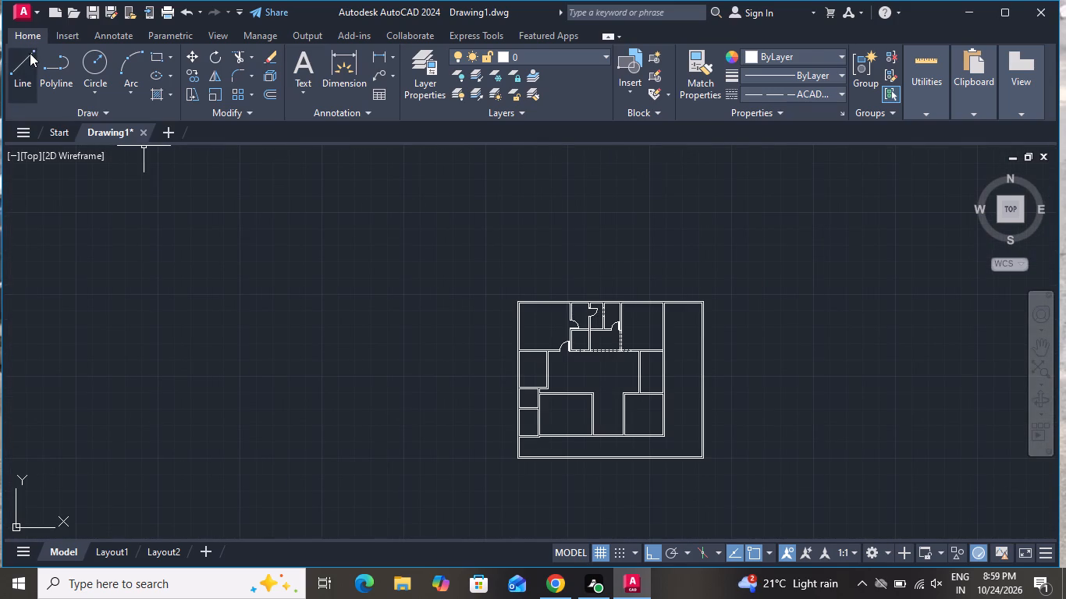
click(30, 53)
click(778, 93)
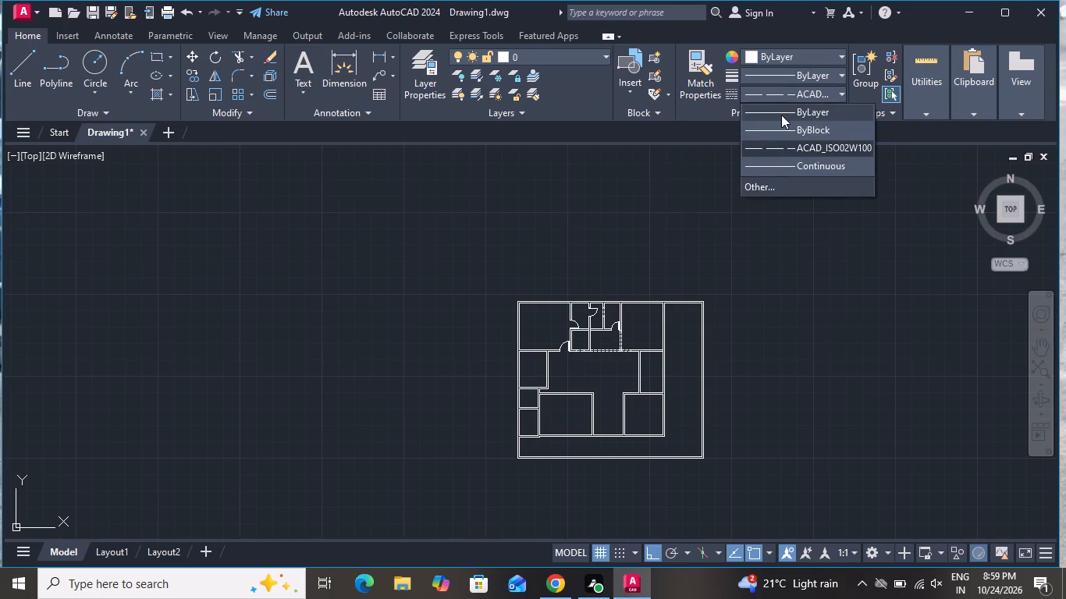
click(781, 113)
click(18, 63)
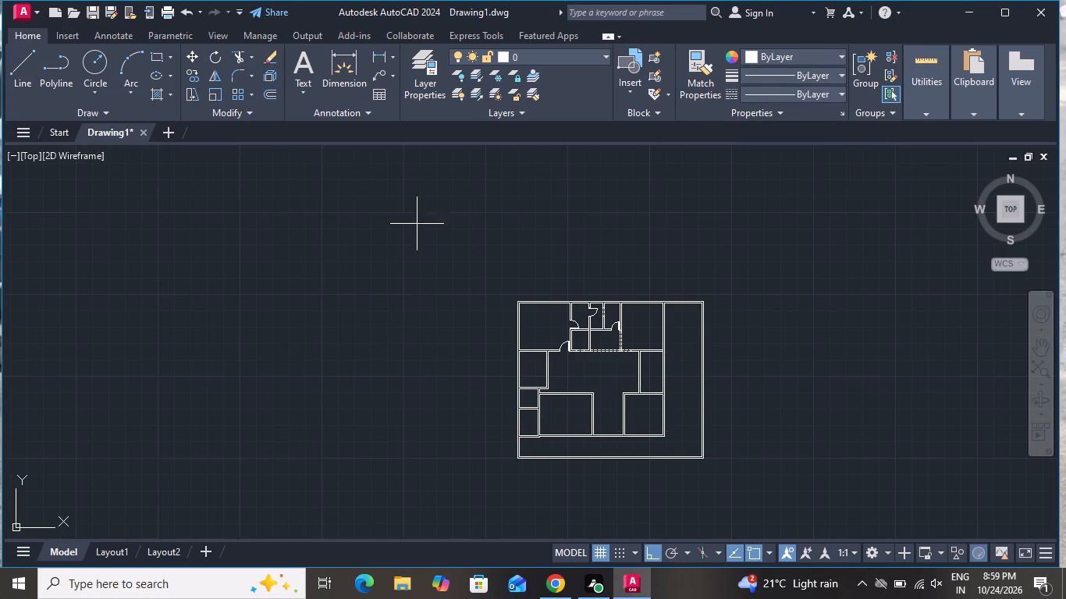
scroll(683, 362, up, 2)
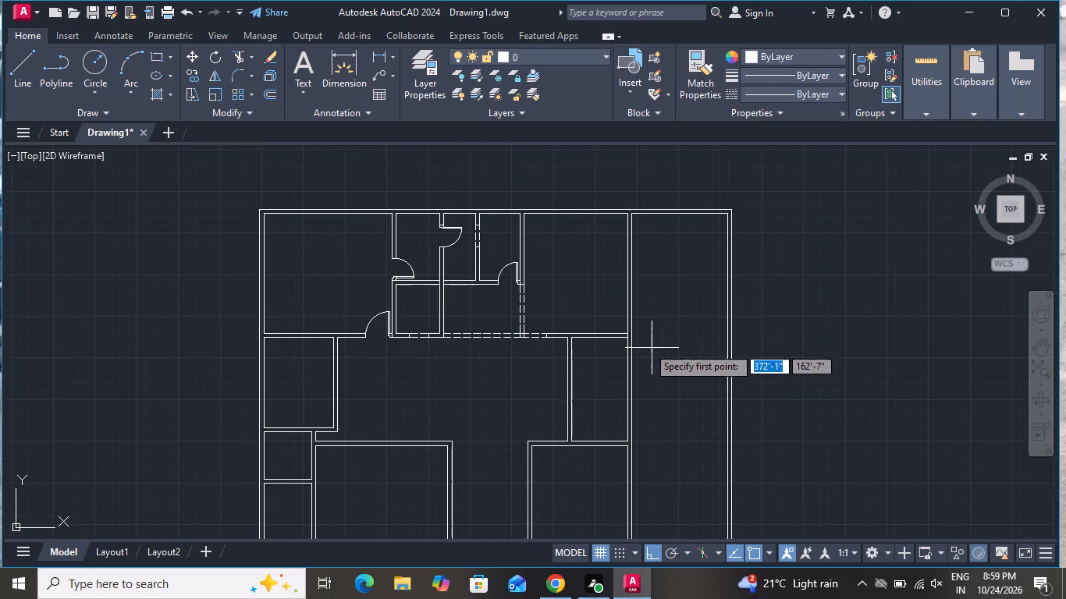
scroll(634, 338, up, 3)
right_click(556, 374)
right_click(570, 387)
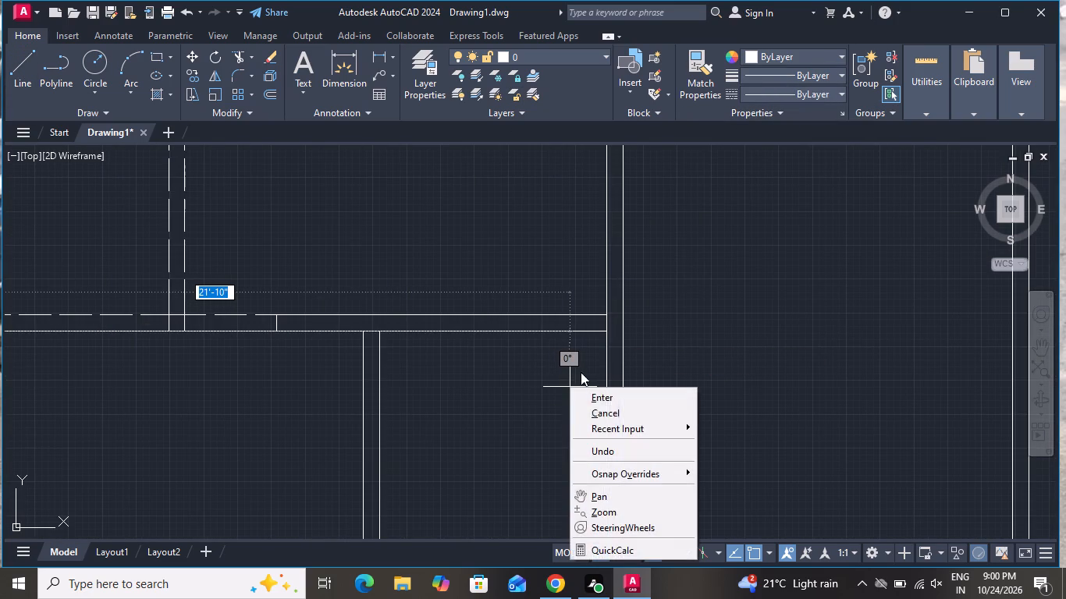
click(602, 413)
Offset the inner line of the long vertical wall 3" into the room, past its junction with the horizontal wall.
text(o 3)
key(shift+quotedbl)
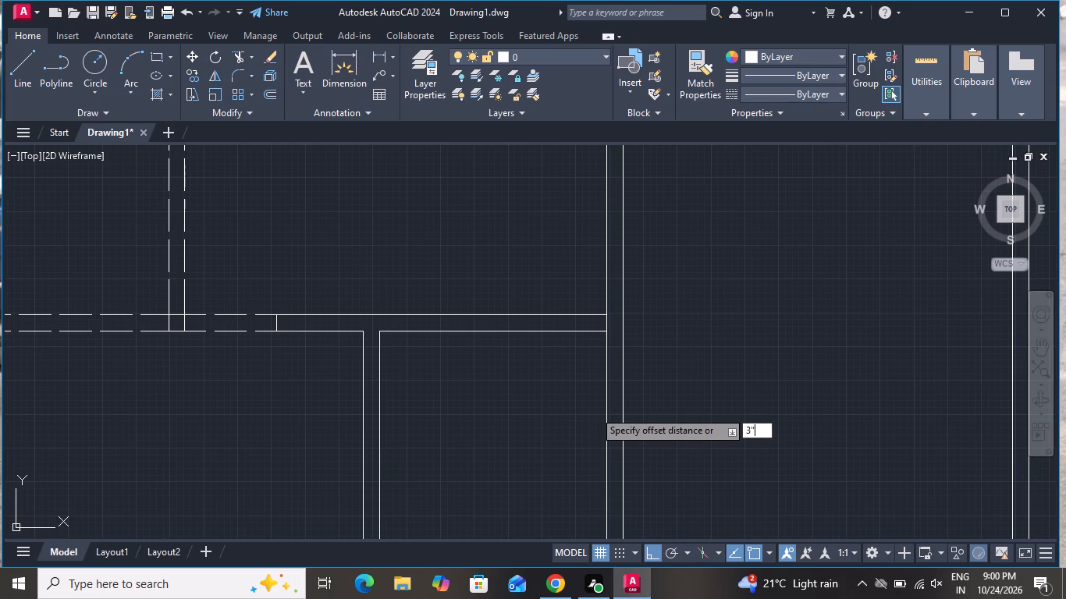
key(Return)
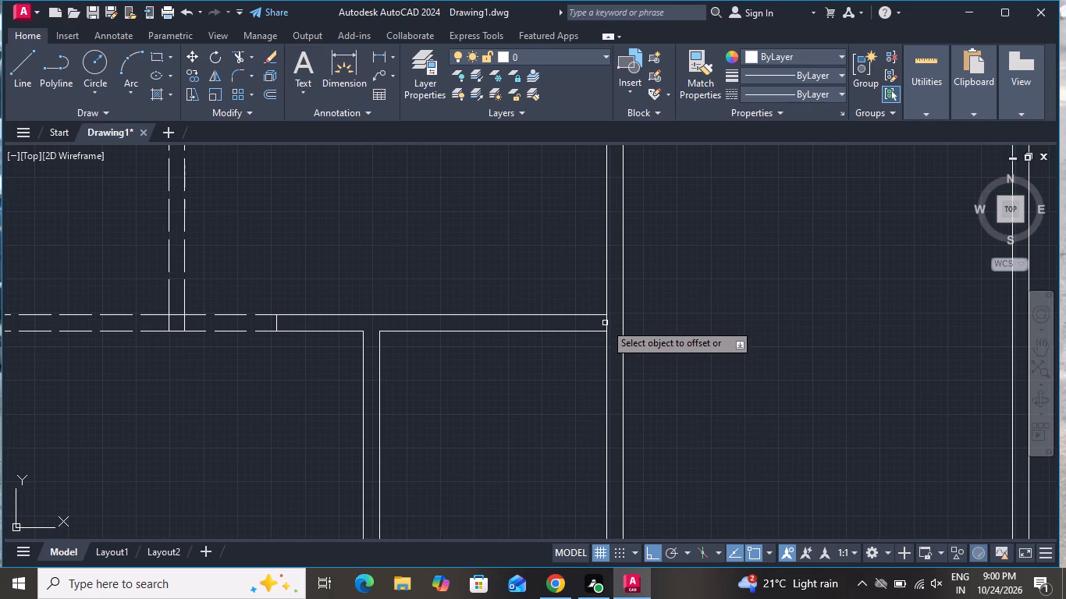
click(605, 320)
click(590, 322)
right_click(594, 377)
click(609, 398)
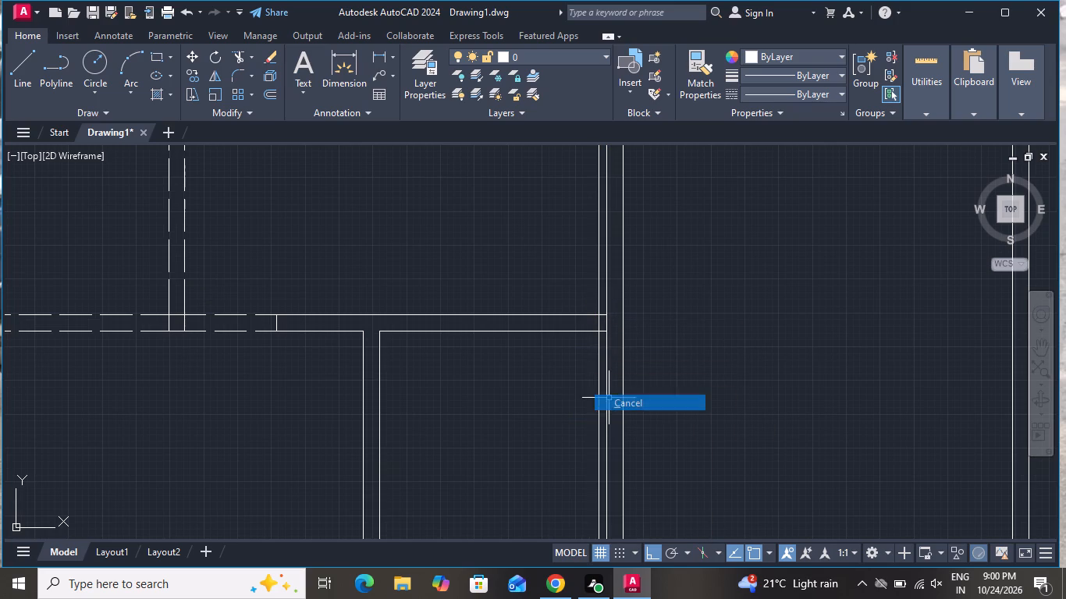
Trim the offset line above and below the horizontal wall, leaving only a door jamb across the wall thickness.
click(237, 51)
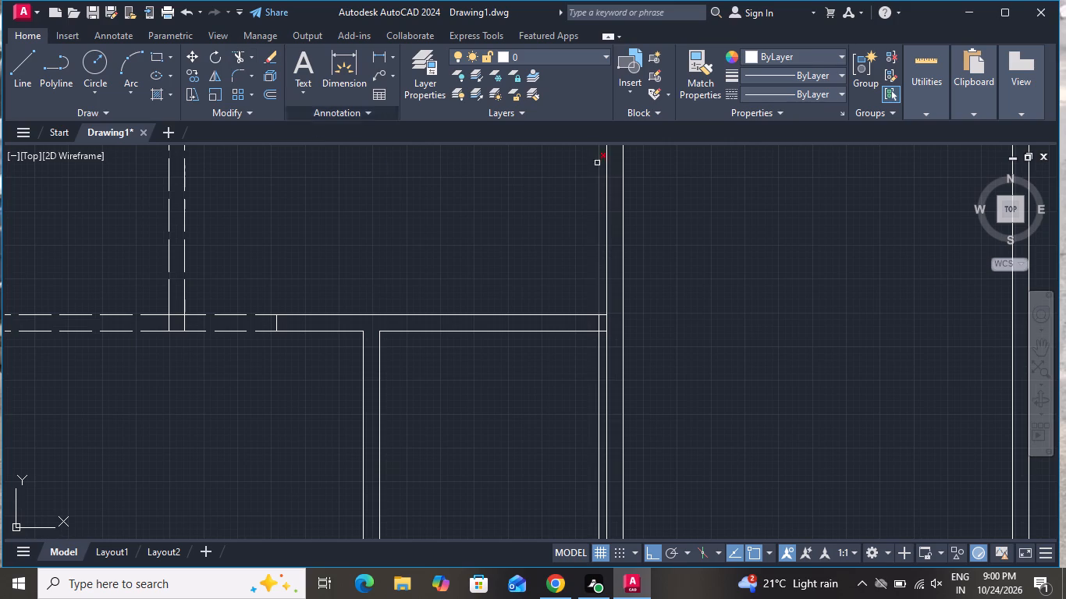
scroll(621, 290, up, 2)
click(560, 301)
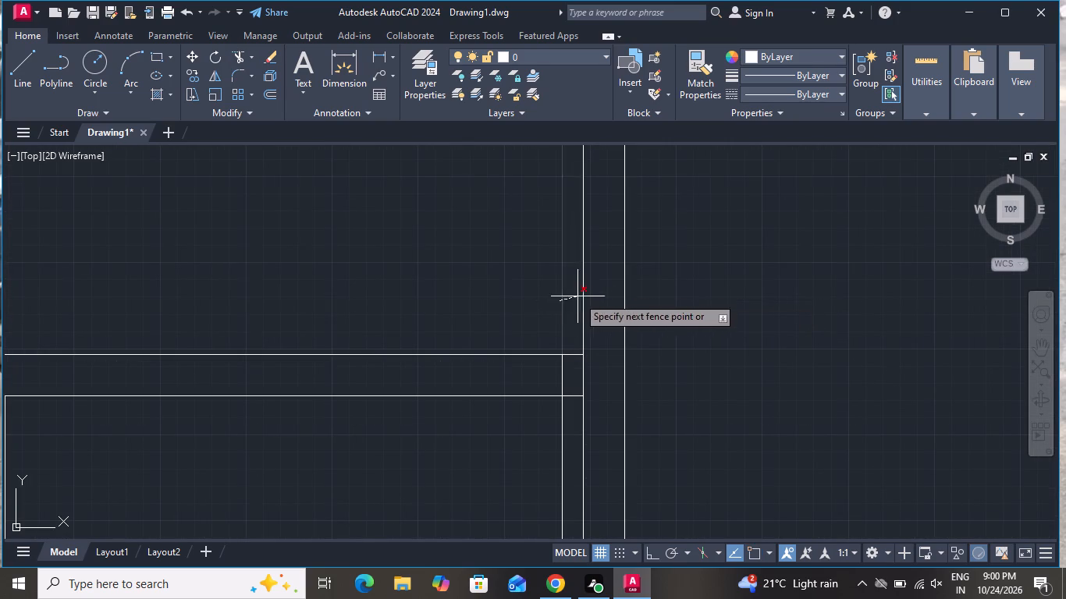
click(577, 296)
click(569, 420)
click(543, 428)
right_click(507, 262)
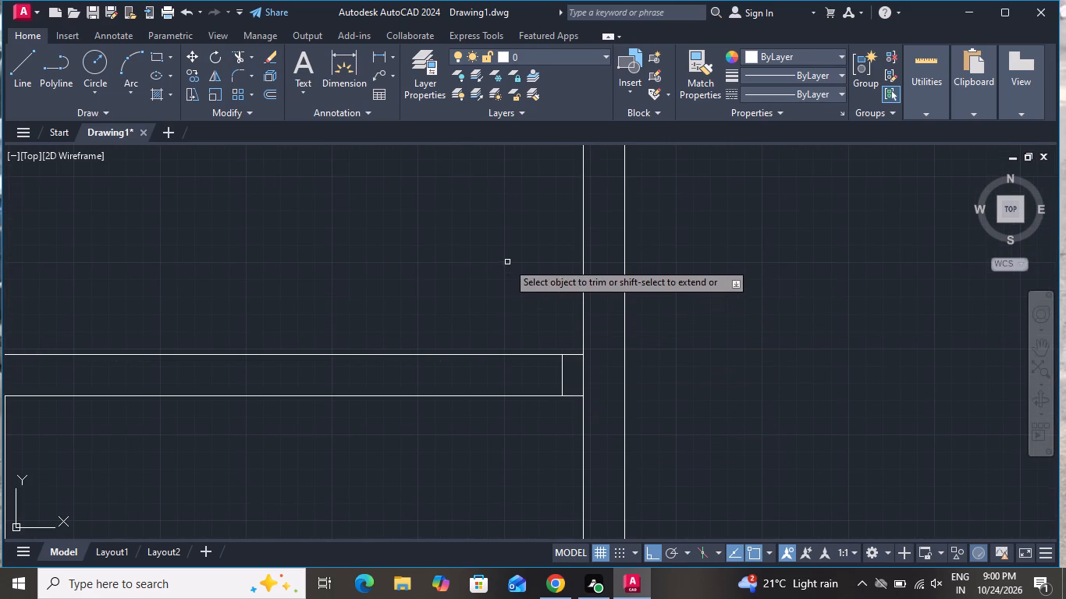
click(545, 286)
Offset the jamb line 3' along the horizontal wall, away from the long vertical wall, to mark the door opening.
text(o 3')
key(Return)
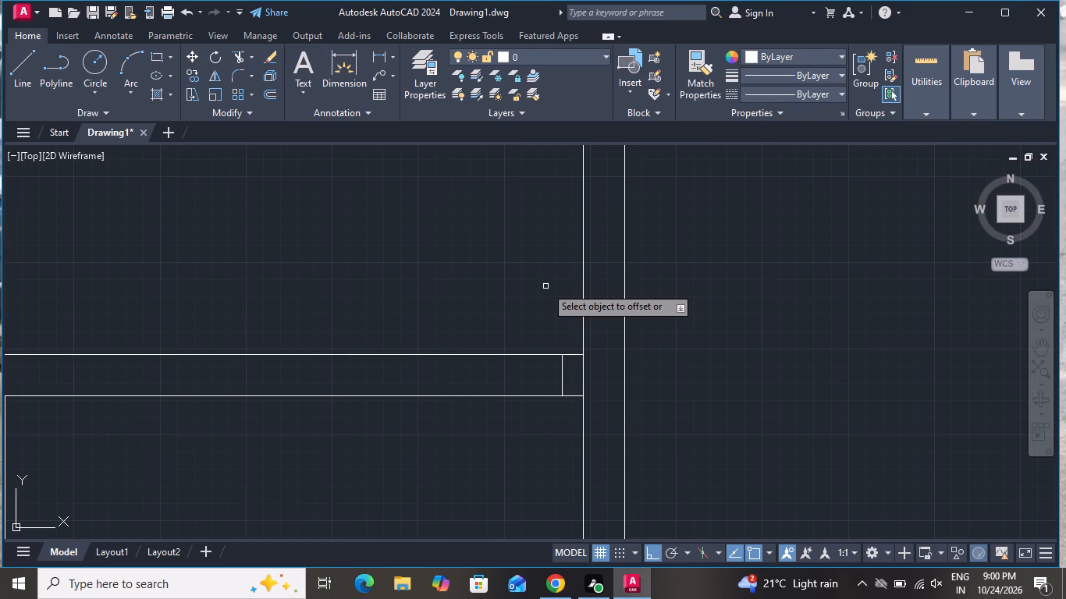
click(563, 368)
click(451, 383)
right_click(446, 399)
click(475, 425)
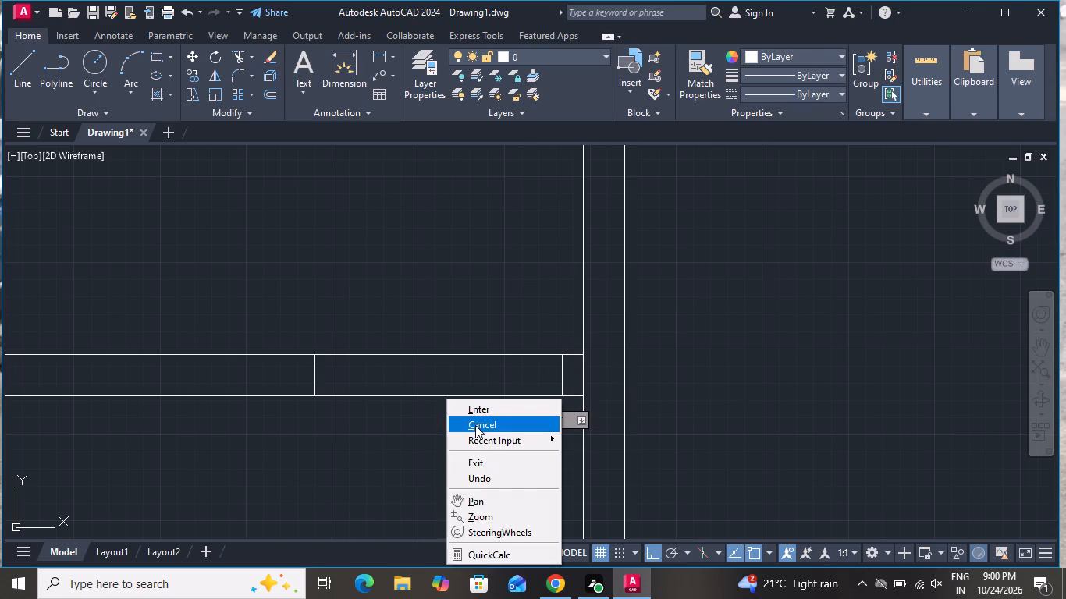
Draw a 3' vertical door-leaf line upward from the midpoint of the jamb nearest the long vertical wall.
click(8, 68)
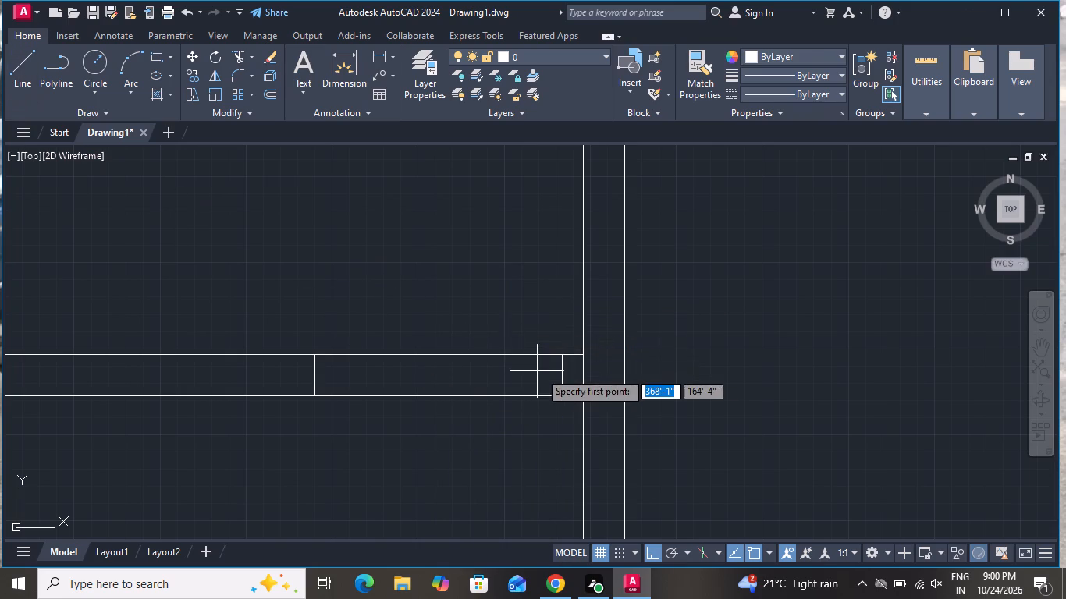
click(562, 374)
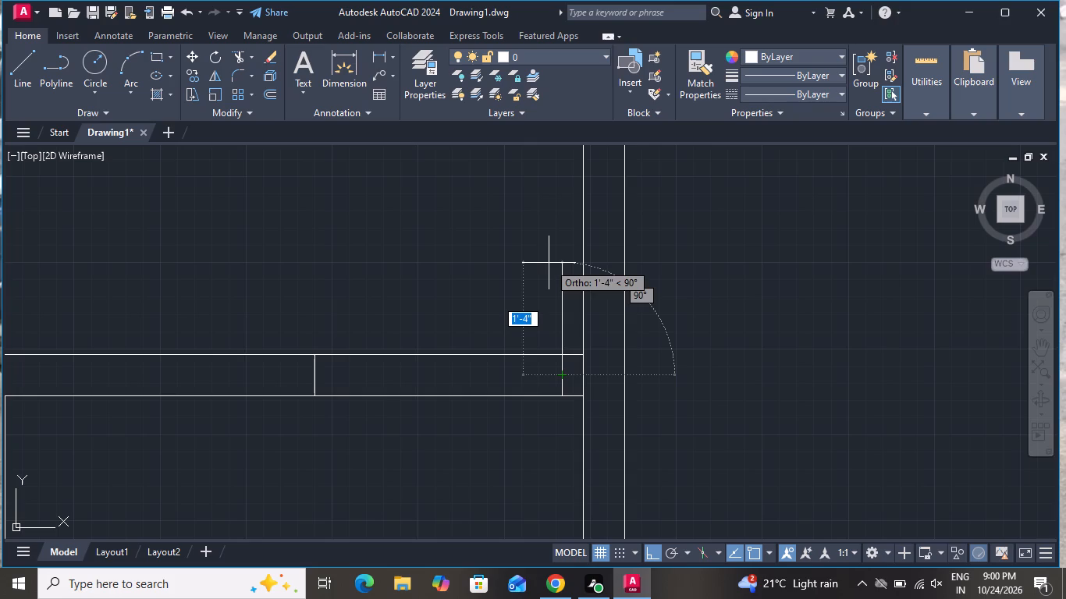
text(3')
key(Return)
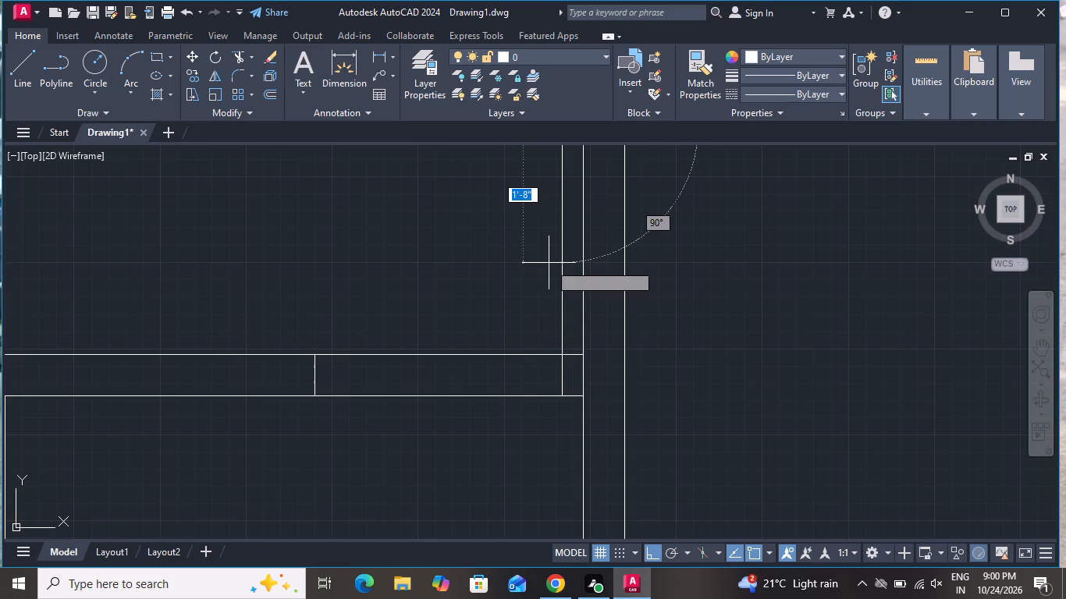
right_click(469, 296)
click(494, 325)
scroll(499, 356, down, 2)
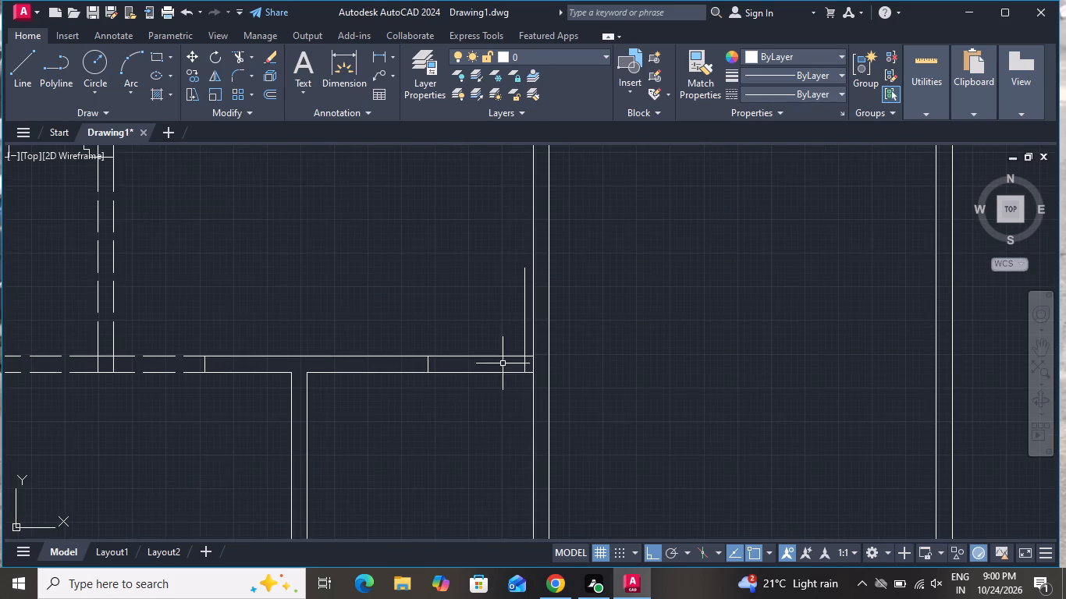
Offset the door-leaf line 2" toward the opening to give the leaf its thickness.
text(o 2)
key(shift+quotedbl)
key(Return)
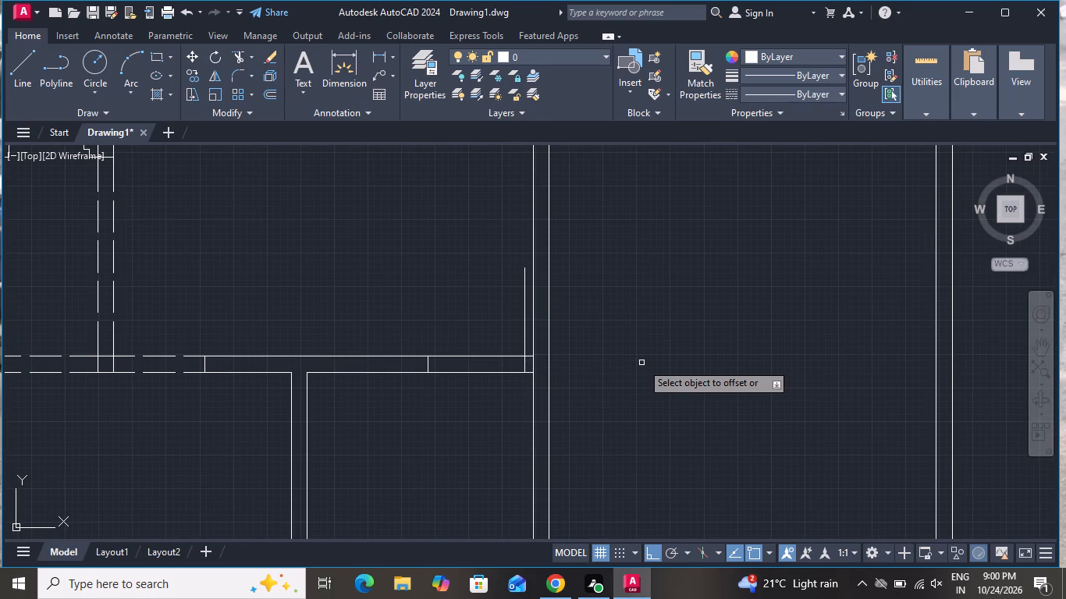
click(525, 323)
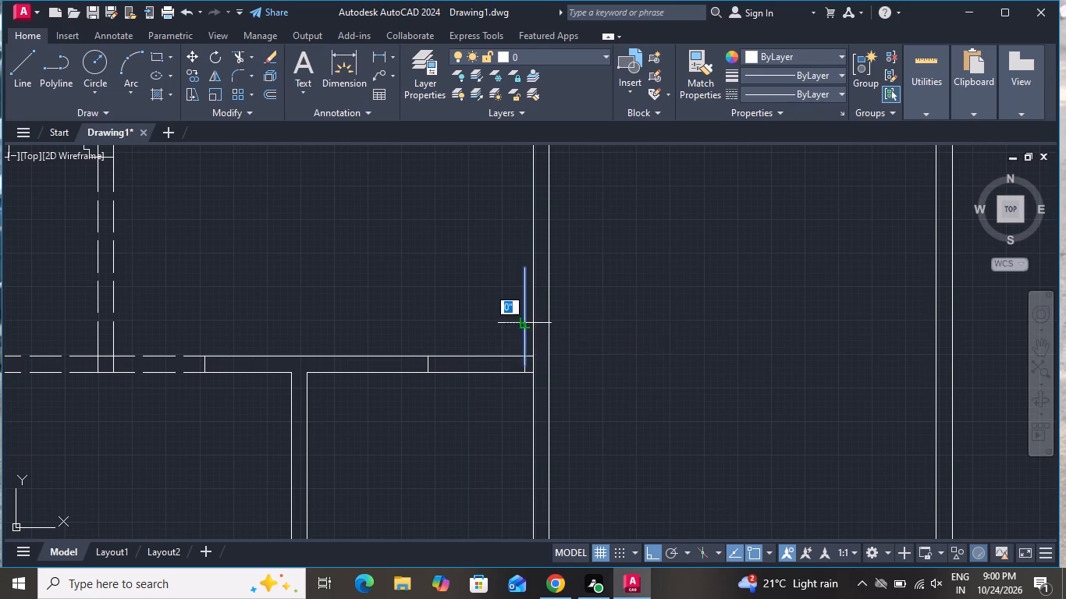
click(492, 327)
right_click(492, 328)
click(504, 361)
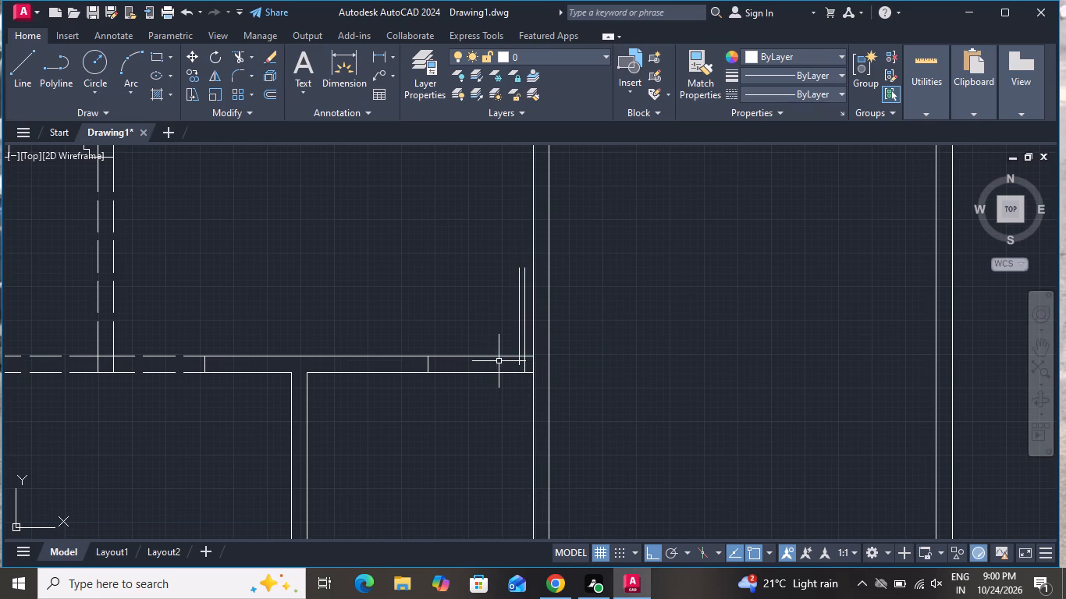
Draw the door-swing arc from the far jamb's midpoint through the inner leaf line's top to the outer leaf line's top.
text(a)
key(space)
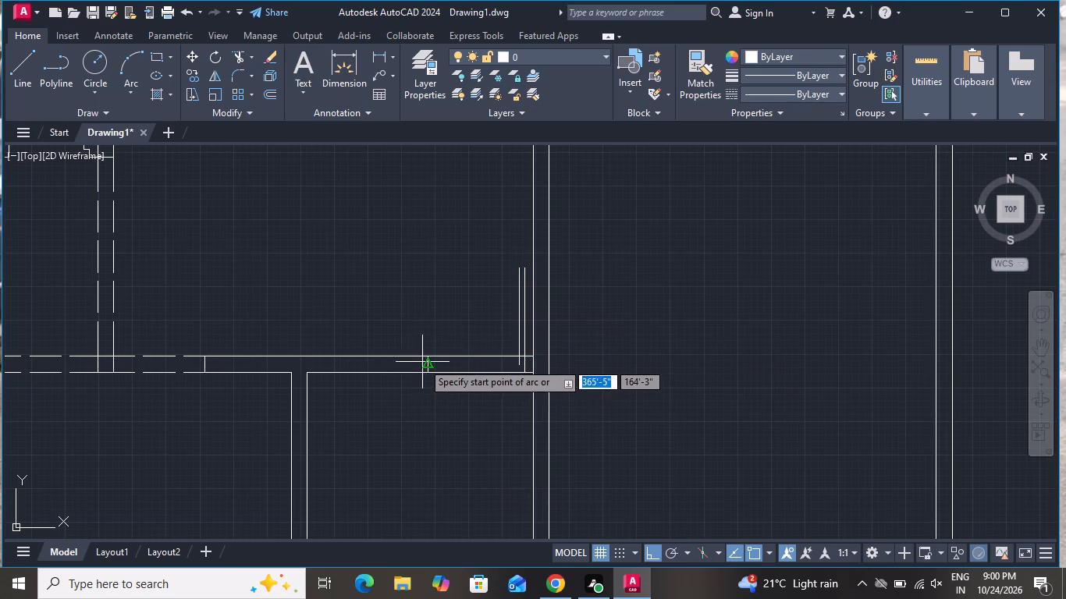
scroll(422, 363, up, 2)
click(433, 364)
scroll(460, 329, down, 2)
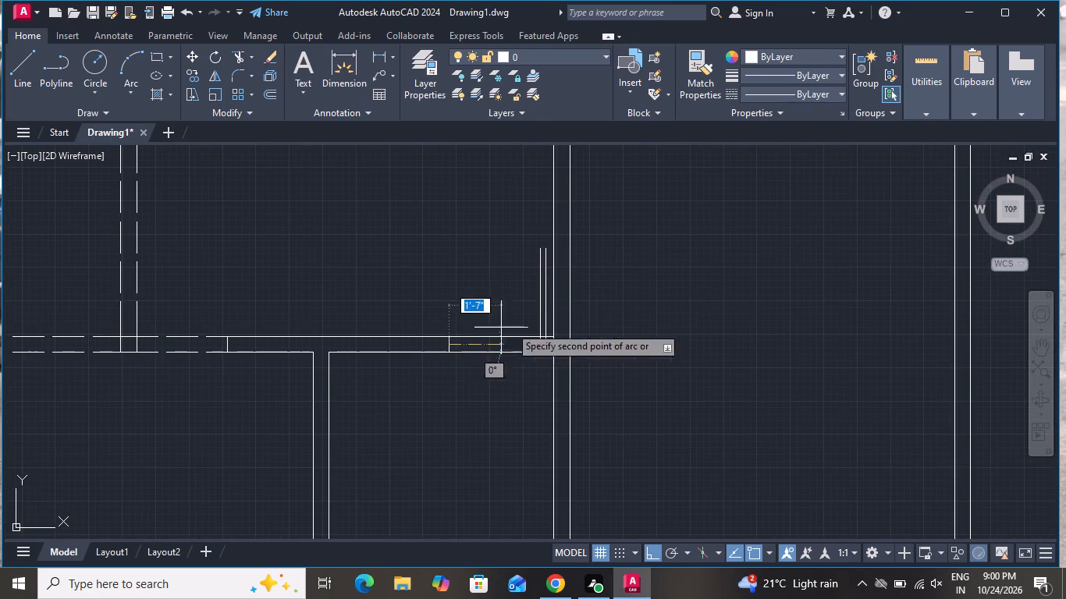
scroll(544, 238, up, 4)
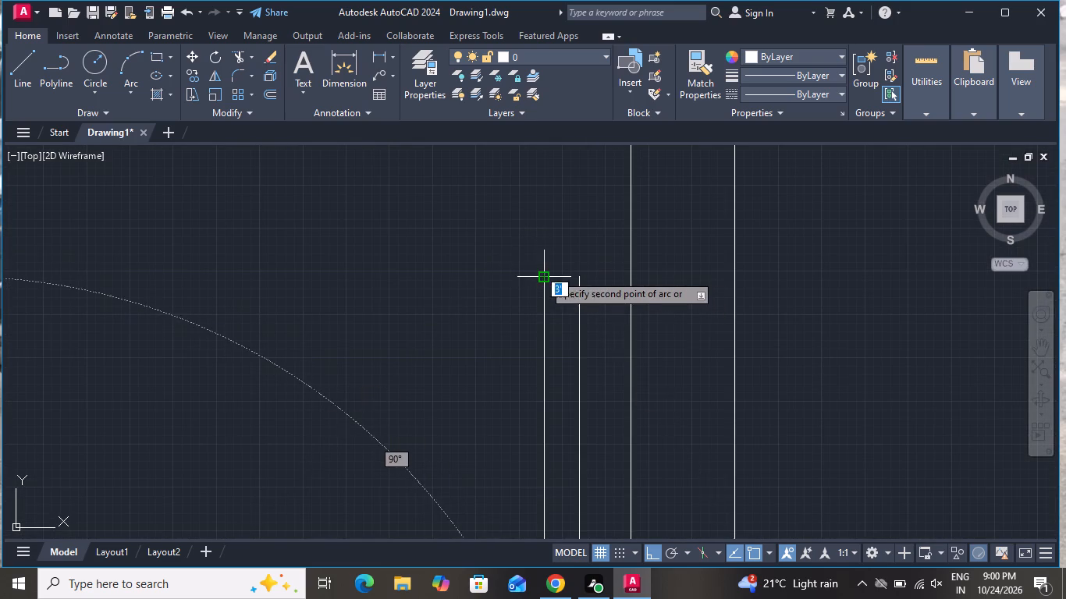
click(542, 271)
click(577, 276)
scroll(414, 211, down, 2)
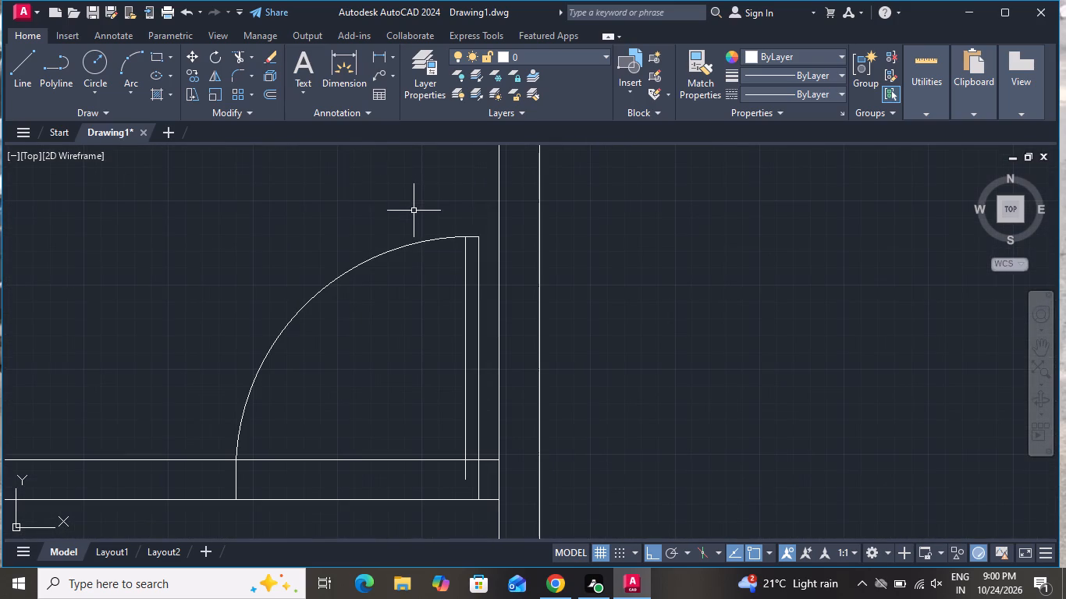
Draw a short horizontal line closing the door leaf's lower end between its two vertical lines.
click(29, 55)
scroll(511, 516, up, 2)
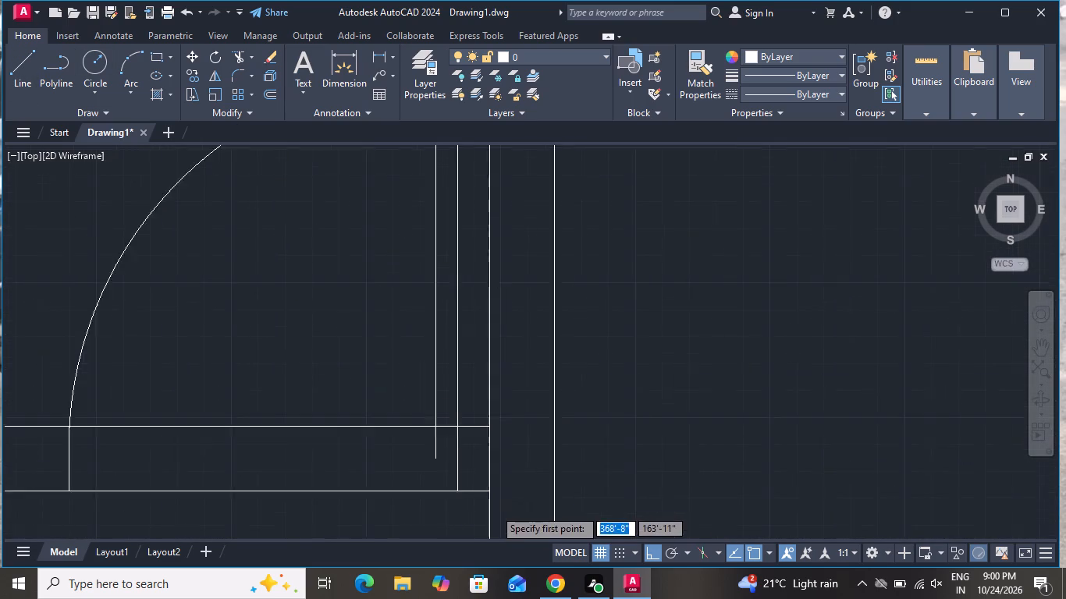
click(393, 428)
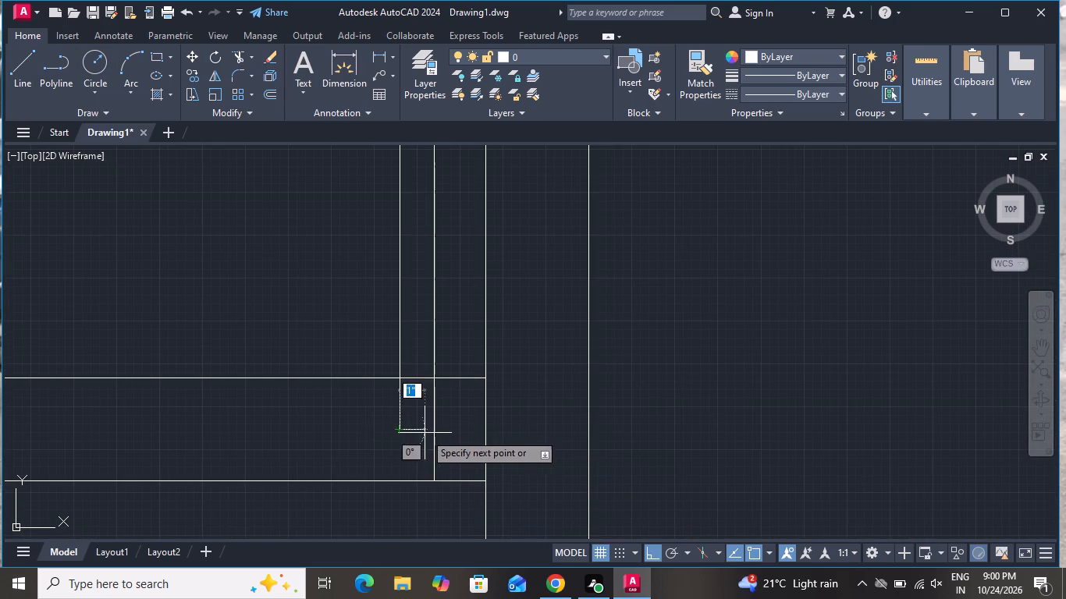
click(431, 427)
right_click(431, 427)
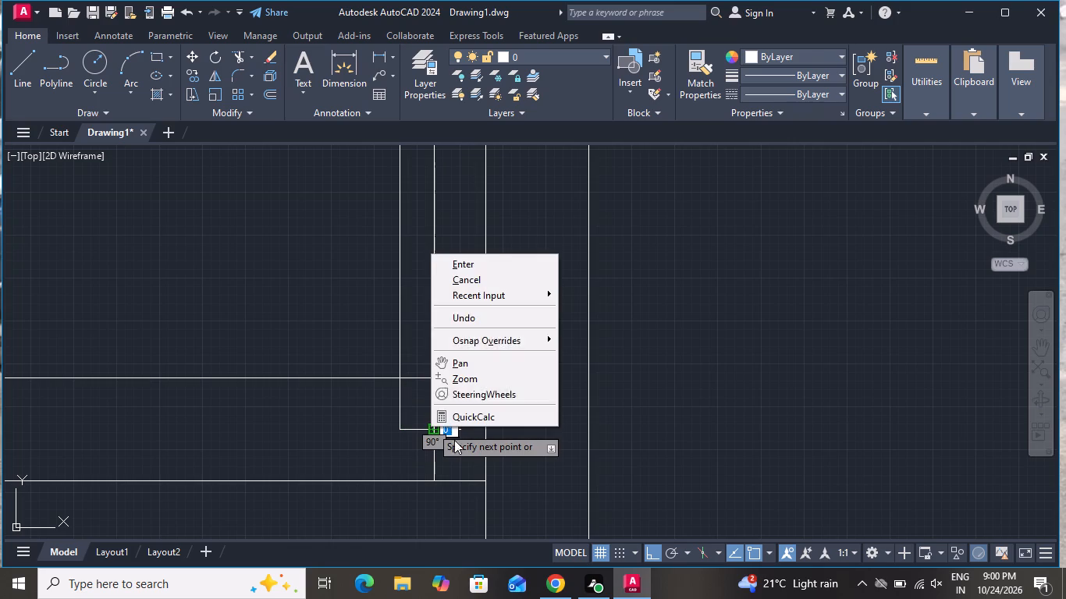
click(474, 279)
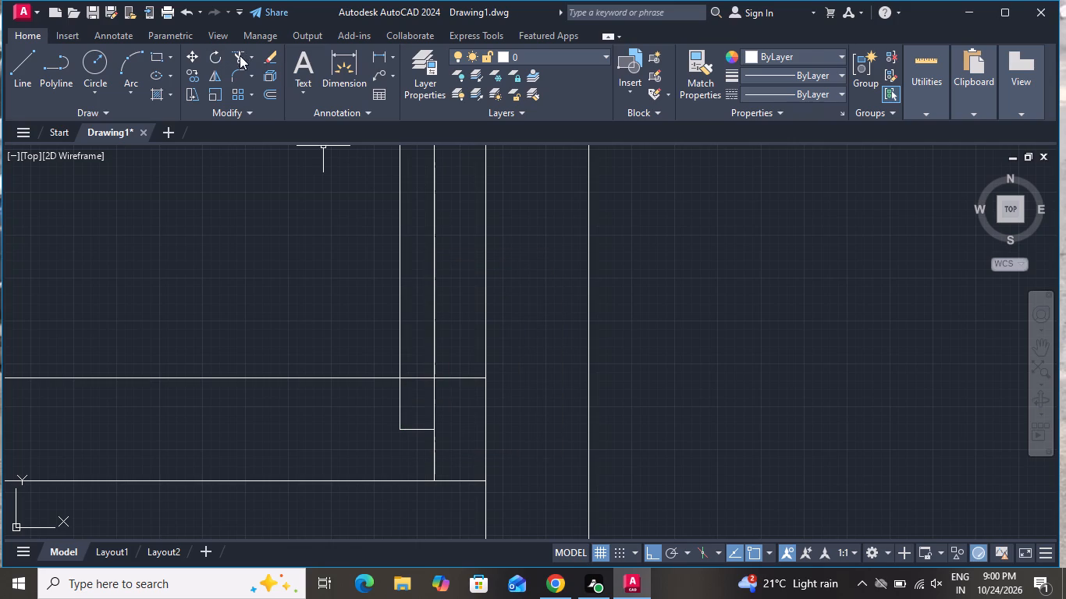
Trim the excess leaf line at the jamb and both wall lines across the 3' door opening.
click(240, 53)
click(432, 403)
click(428, 406)
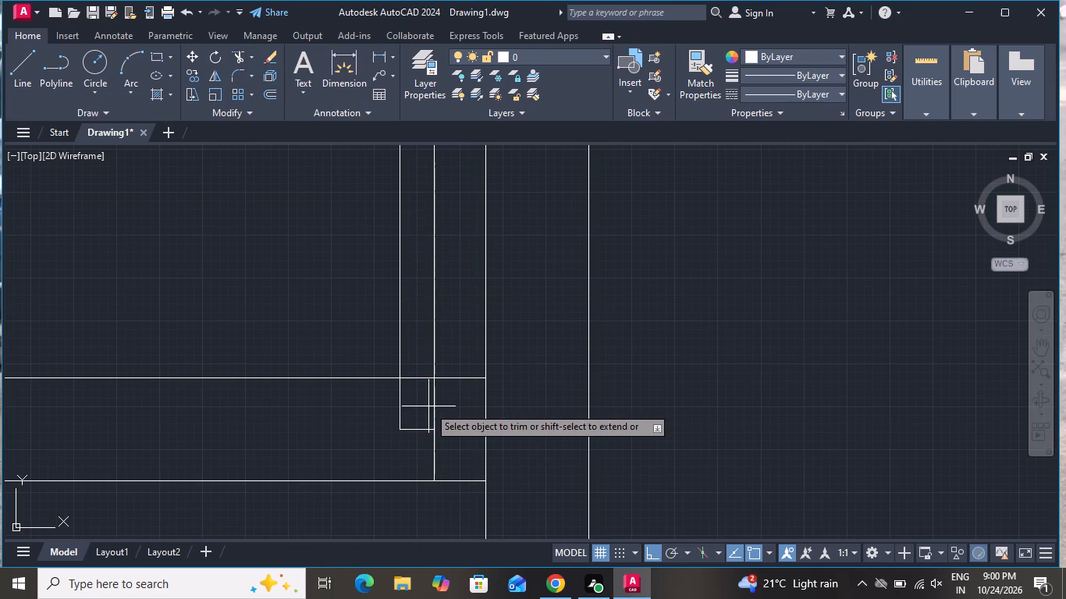
click(442, 404)
scroll(445, 402, down, 2)
click(359, 412)
double_click(358, 388)
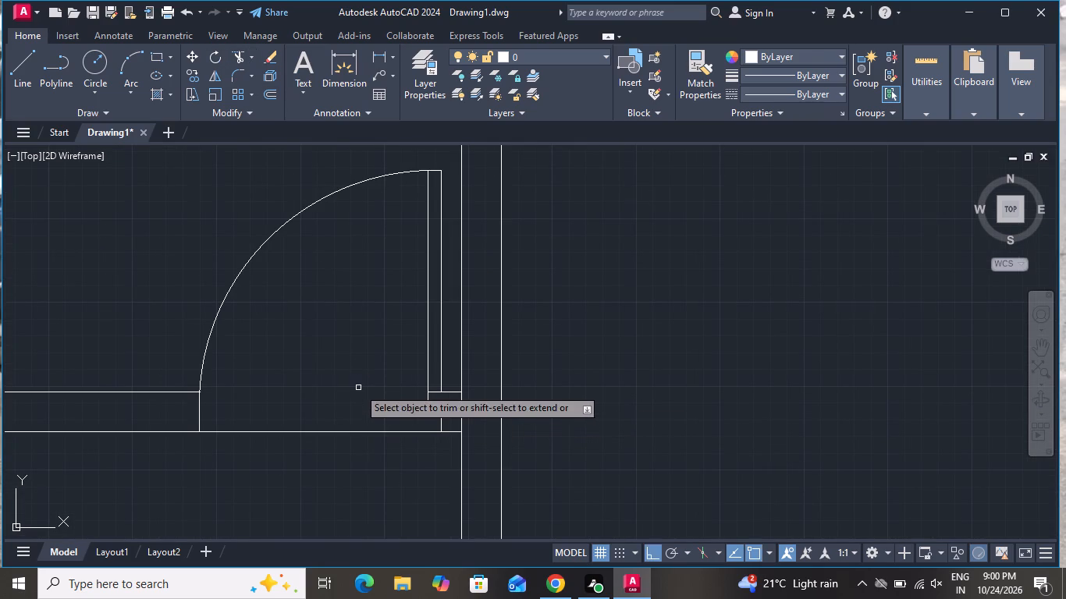
click(370, 451)
scroll(364, 382, down, 2)
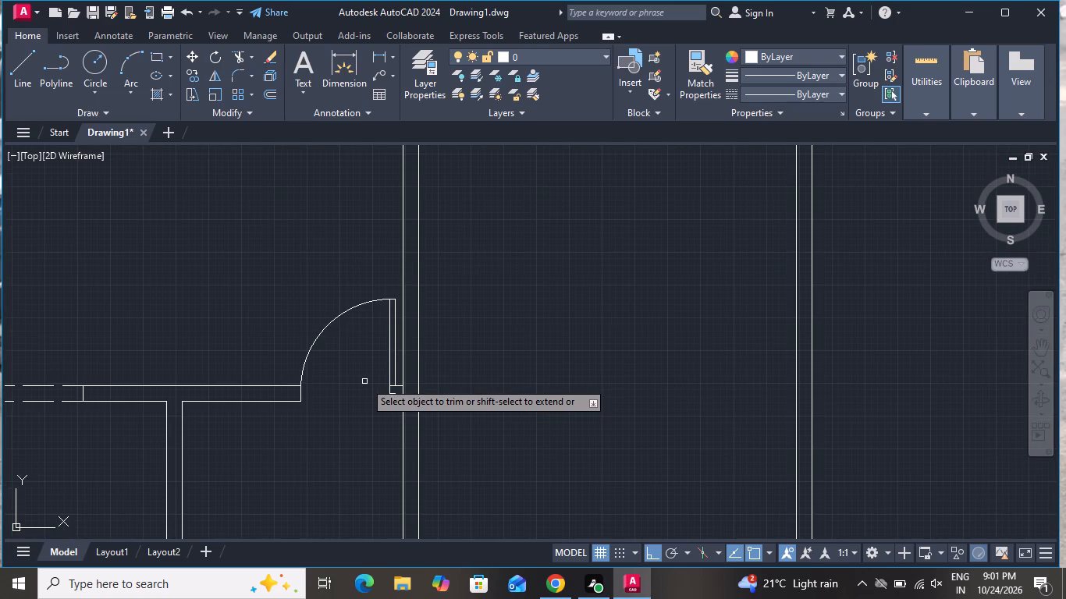
right_click(364, 381)
click(409, 196)
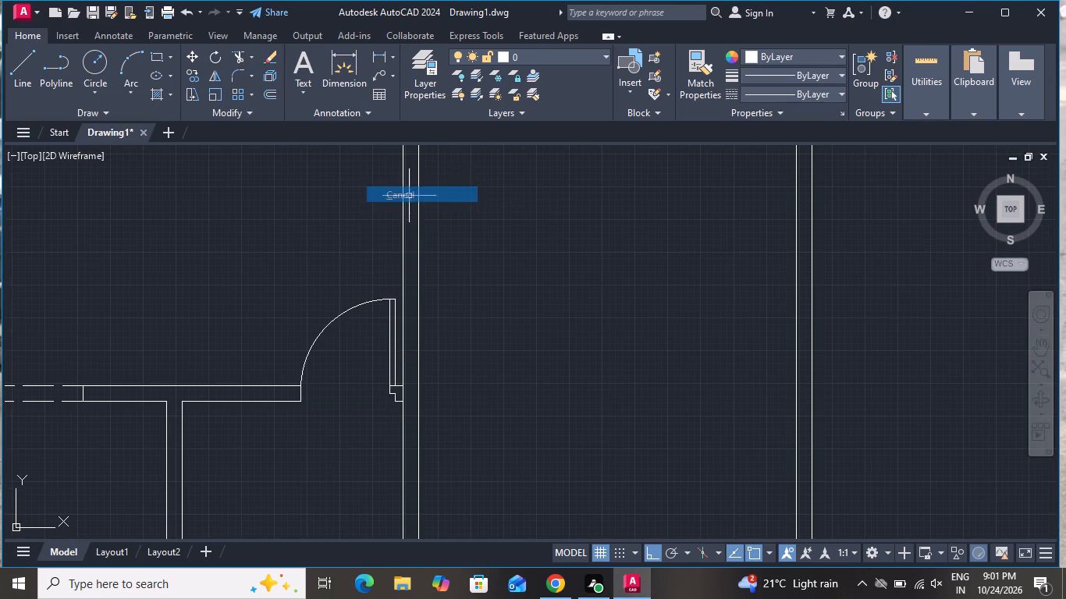
Draw a short line across the vertical partition wall below the new door, at the midpoint of its length.
scroll(409, 196, down, 2)
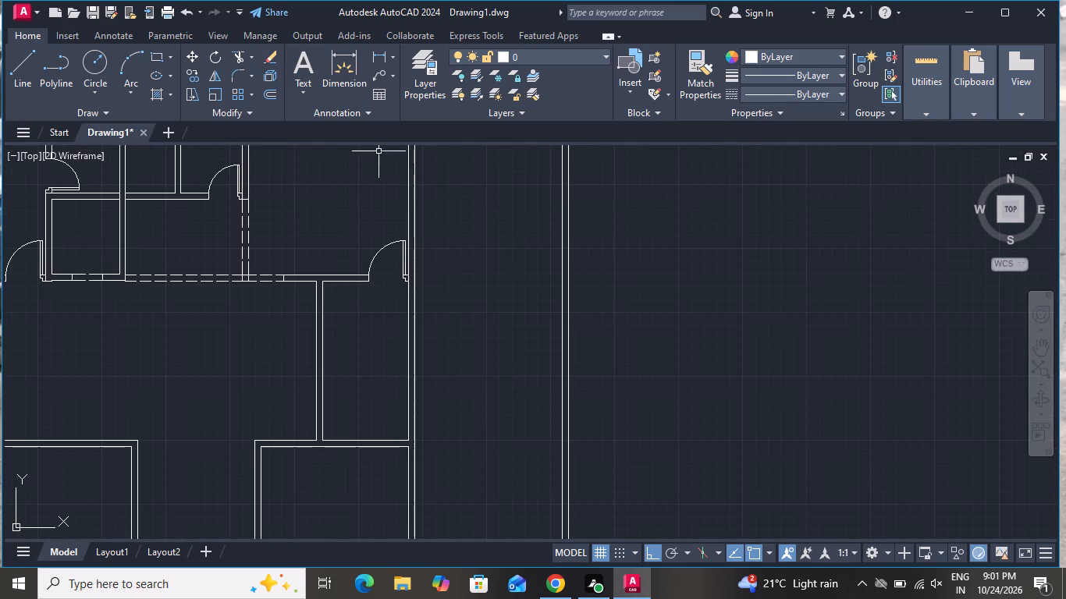
click(12, 64)
scroll(316, 353, up, 2)
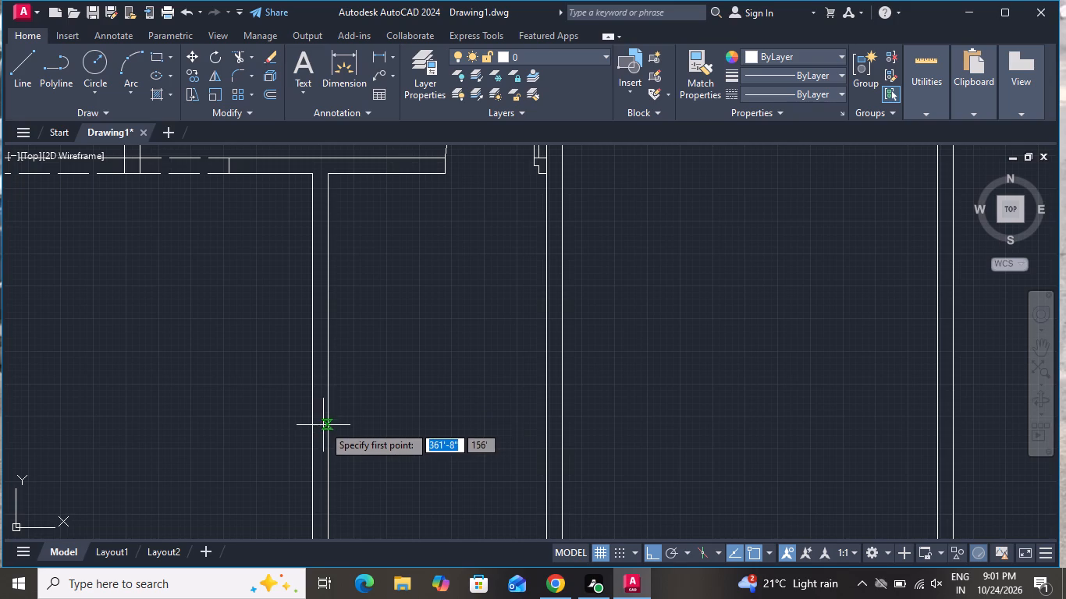
click(329, 374)
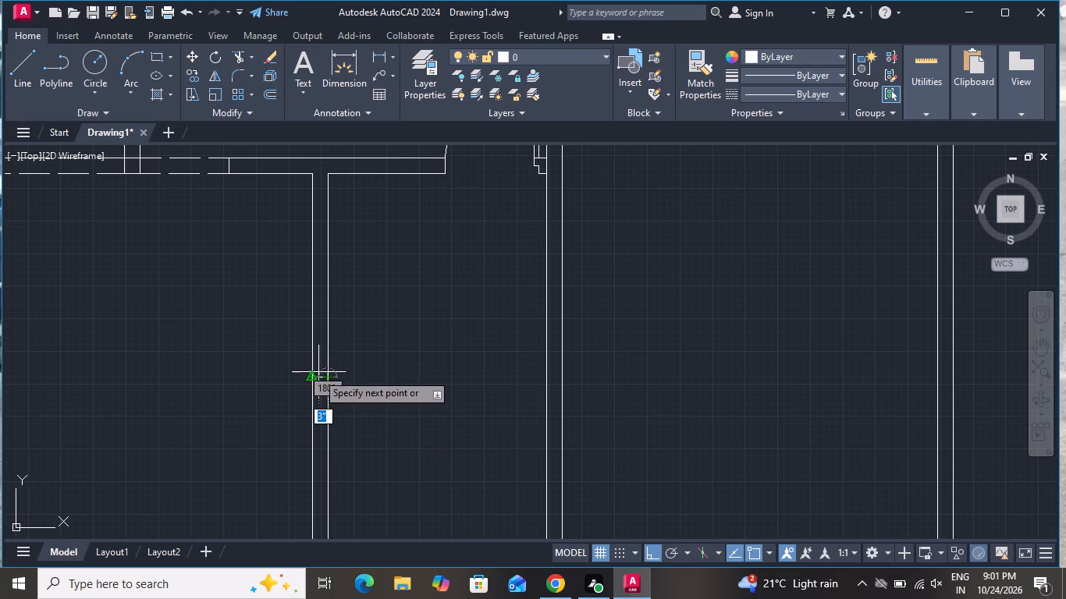
click(311, 376)
right_click(321, 374)
click(371, 393)
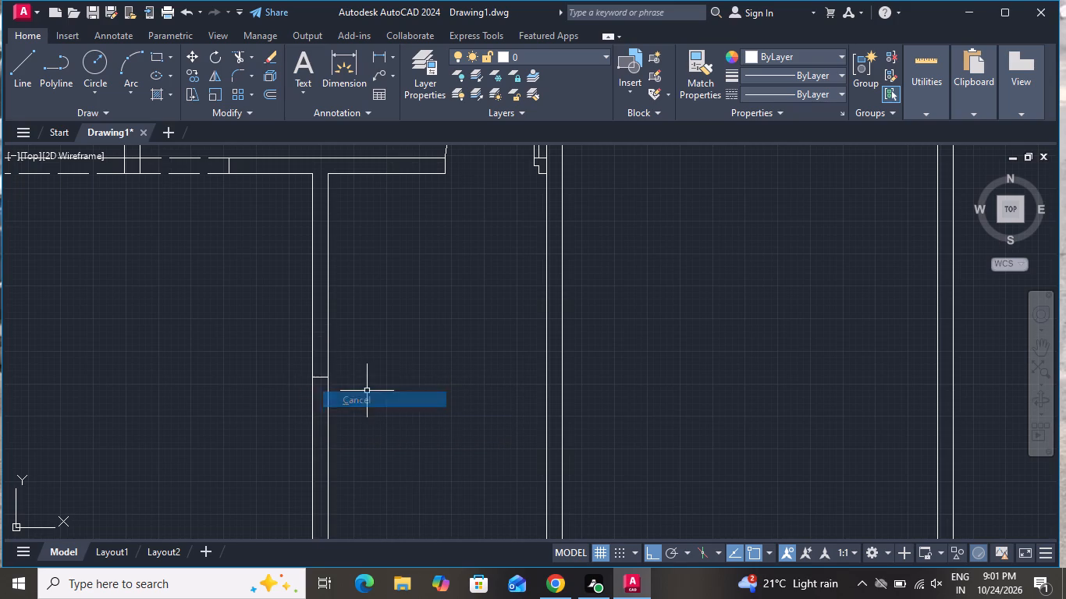
scroll(364, 370, down, 1)
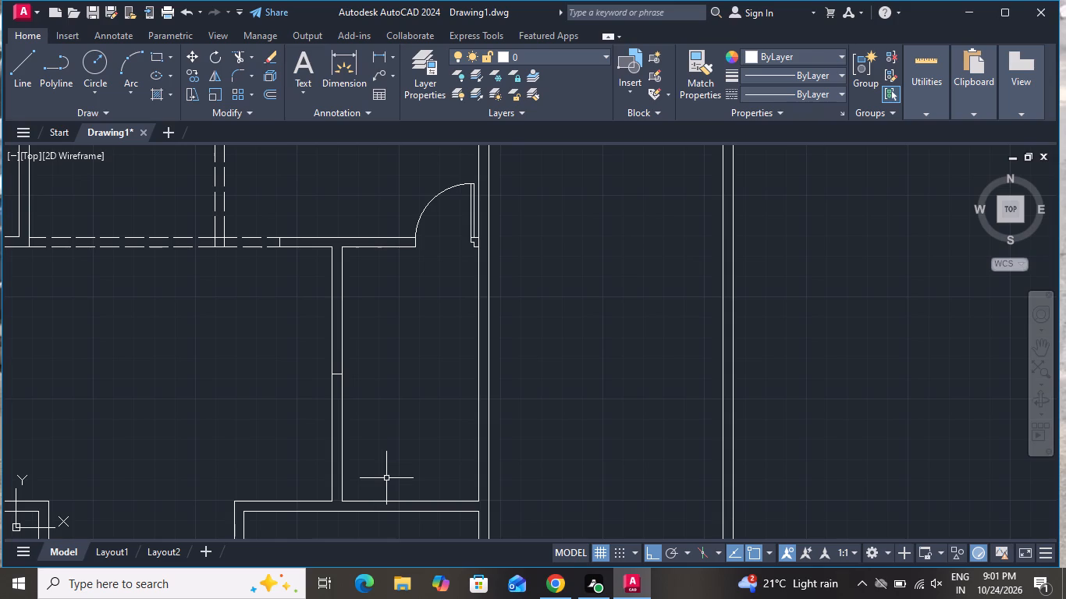
Offset the short midpoint line across the vertical partition wall by 3' both upward and downward.
text(o)
key(space)
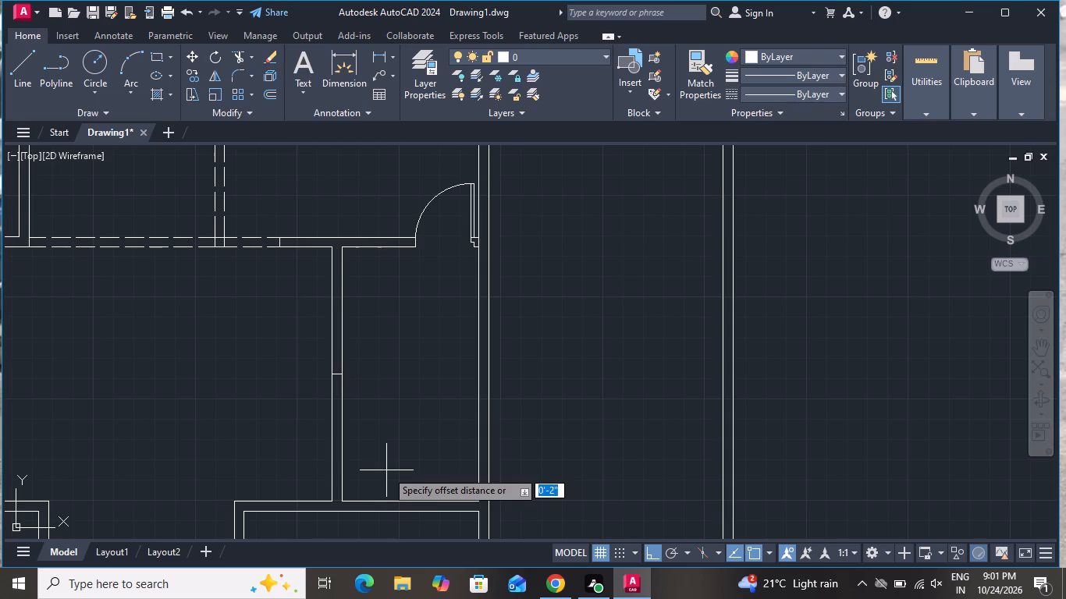
key(3)
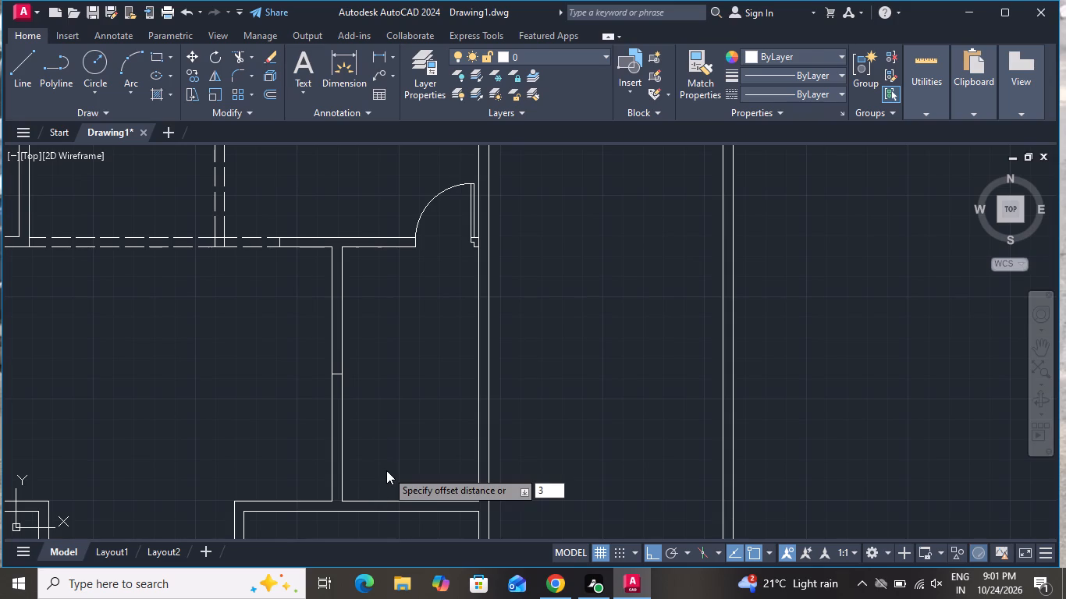
key(apostrophe)
key(Return)
scroll(358, 387, up, 2)
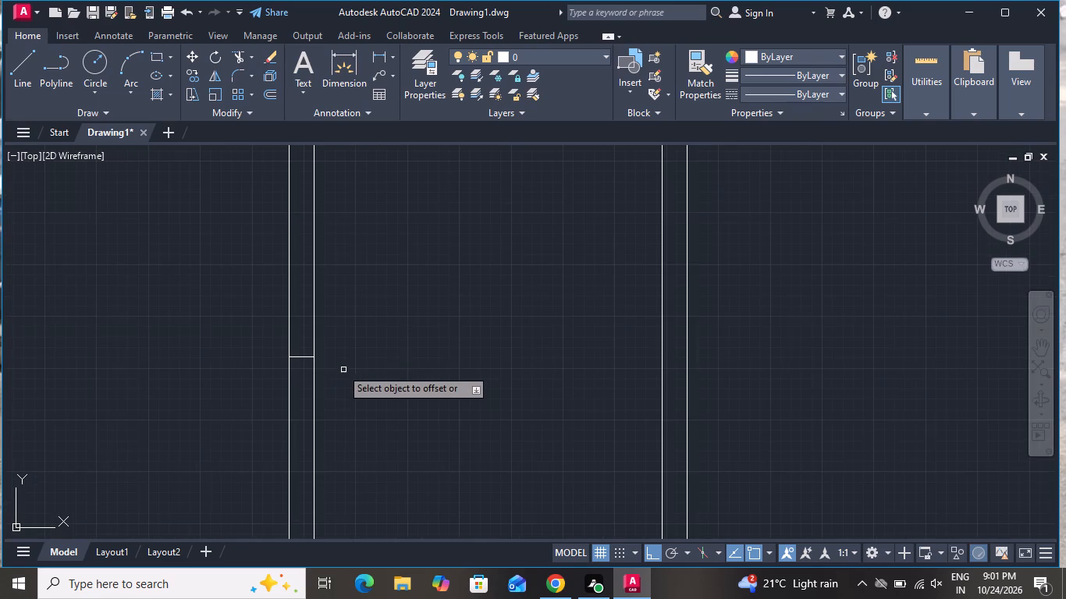
click(304, 356)
click(304, 289)
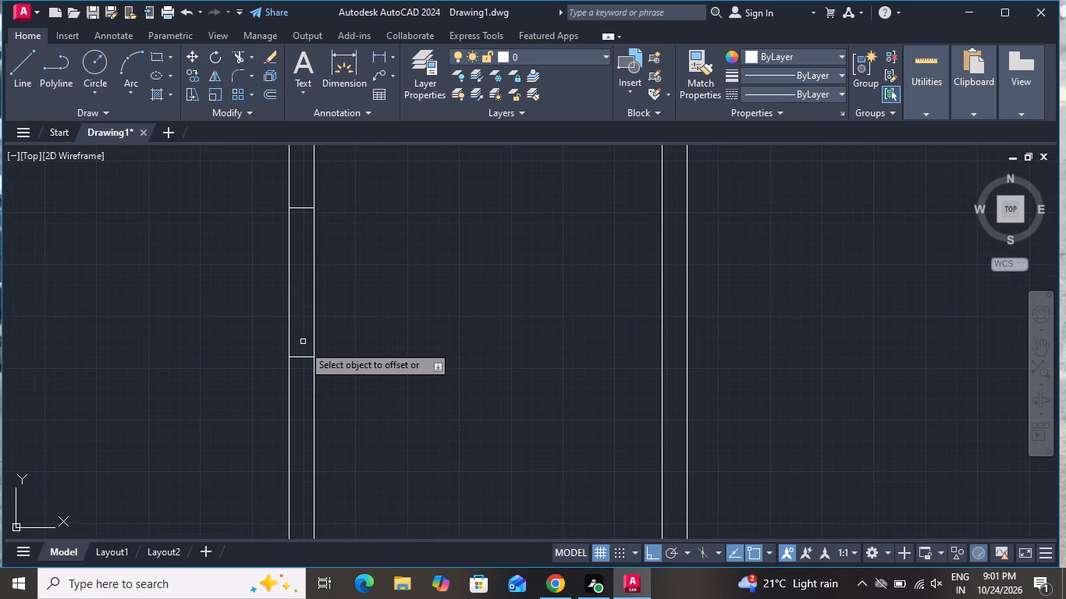
click(306, 353)
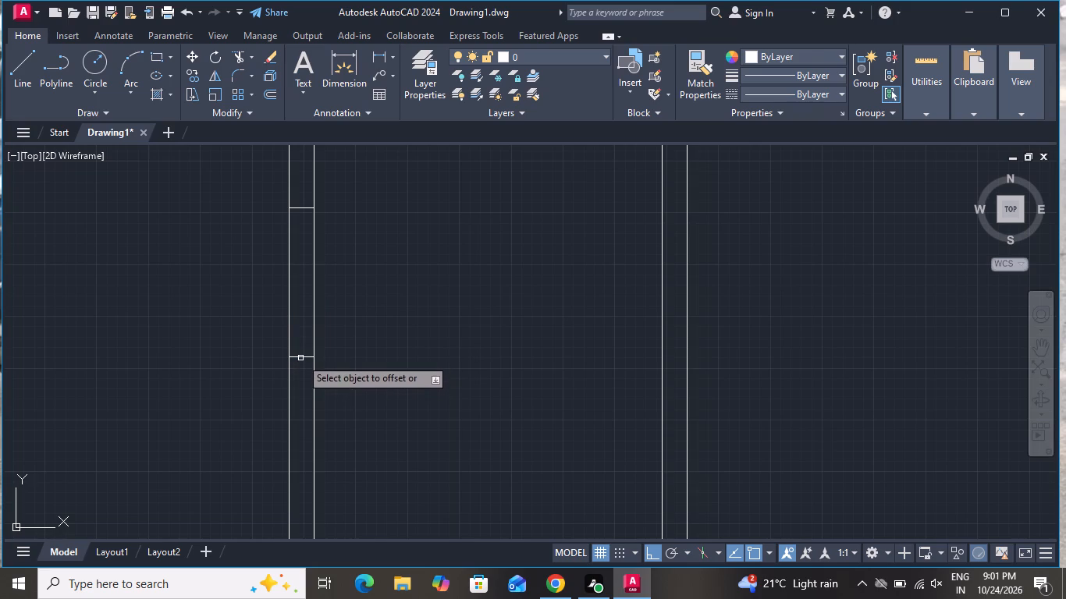
click(300, 356)
click(302, 396)
right_click(360, 344)
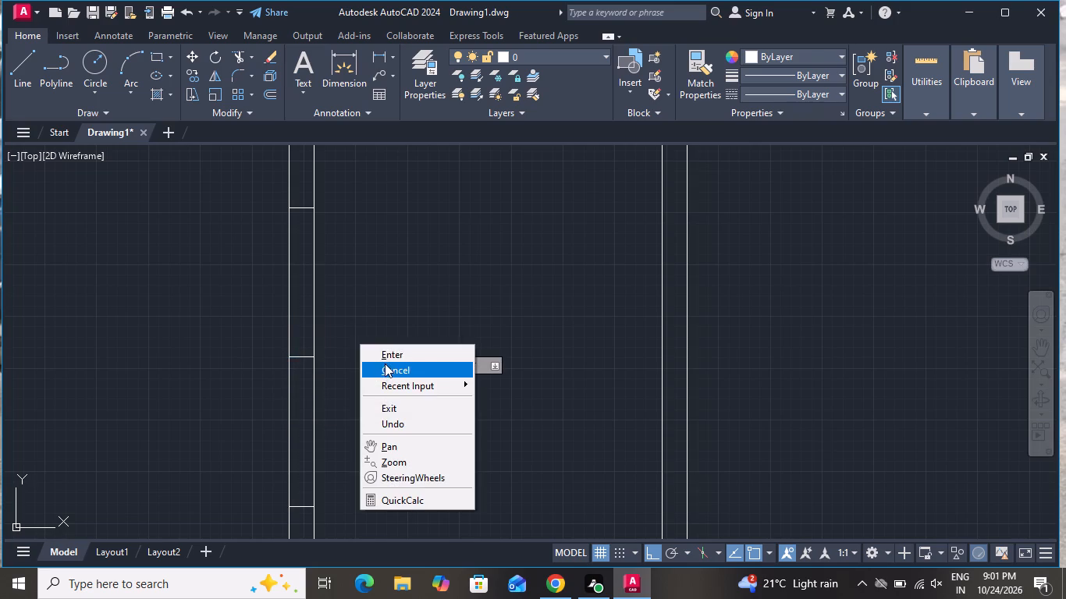
click(385, 363)
Offset the upper and lower short lines across the partition by 3" outward, away from the midpoint line.
text(o)
key(space)
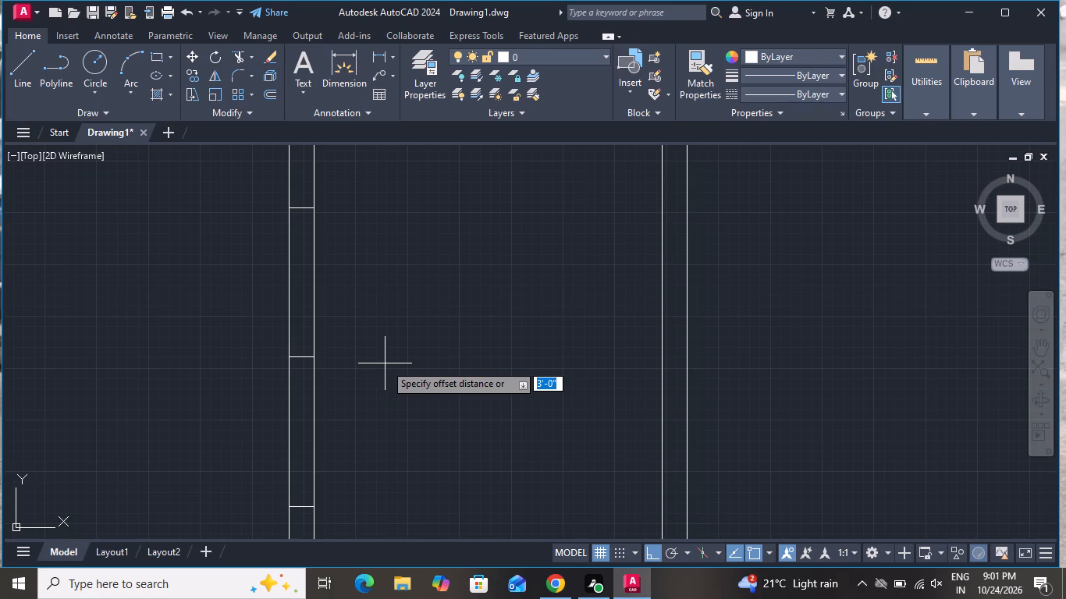
key(3)
key(shift+quotedbl)
key(Return)
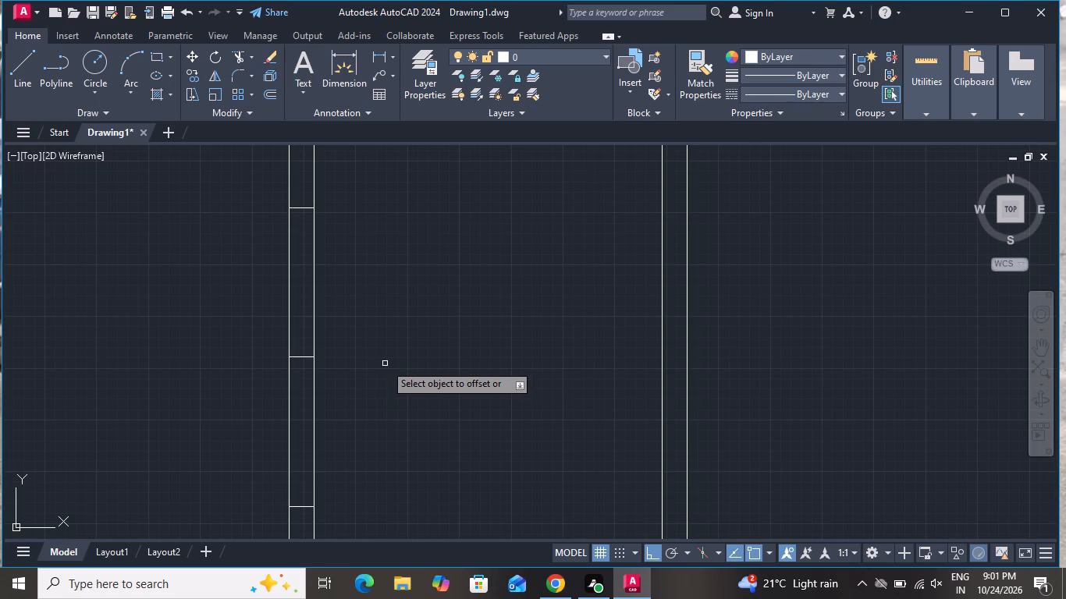
click(296, 206)
click(297, 179)
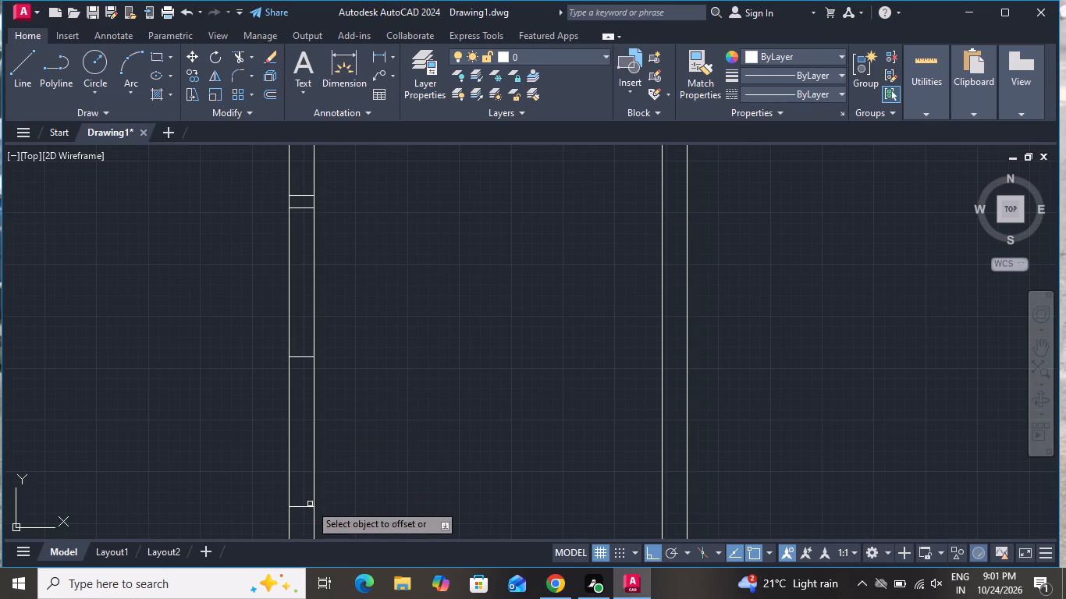
click(301, 506)
click(311, 529)
scroll(389, 370, down, 2)
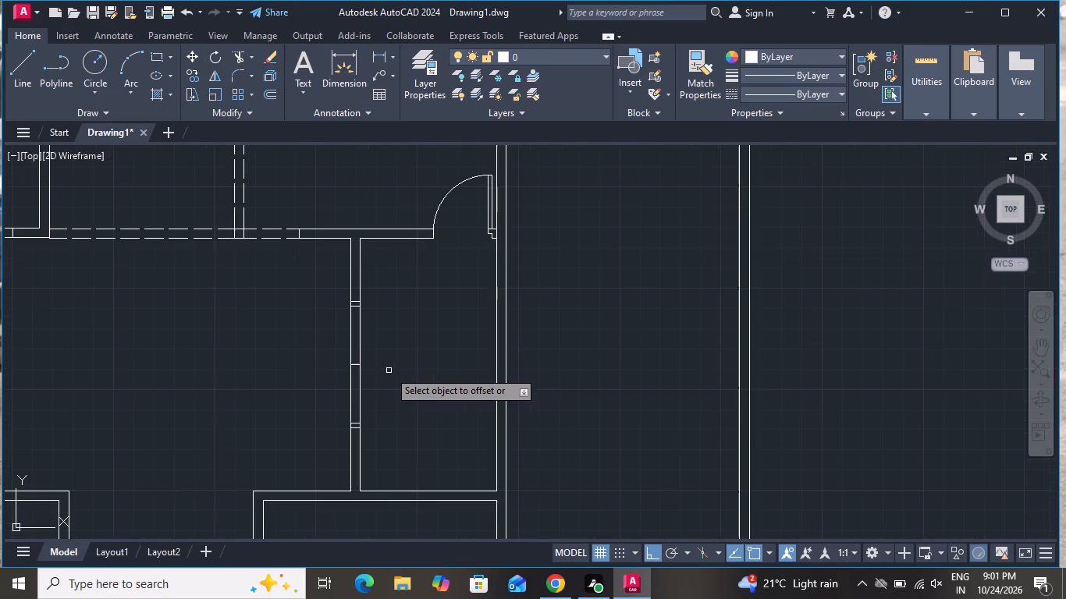
right_click(389, 370)
click(417, 396)
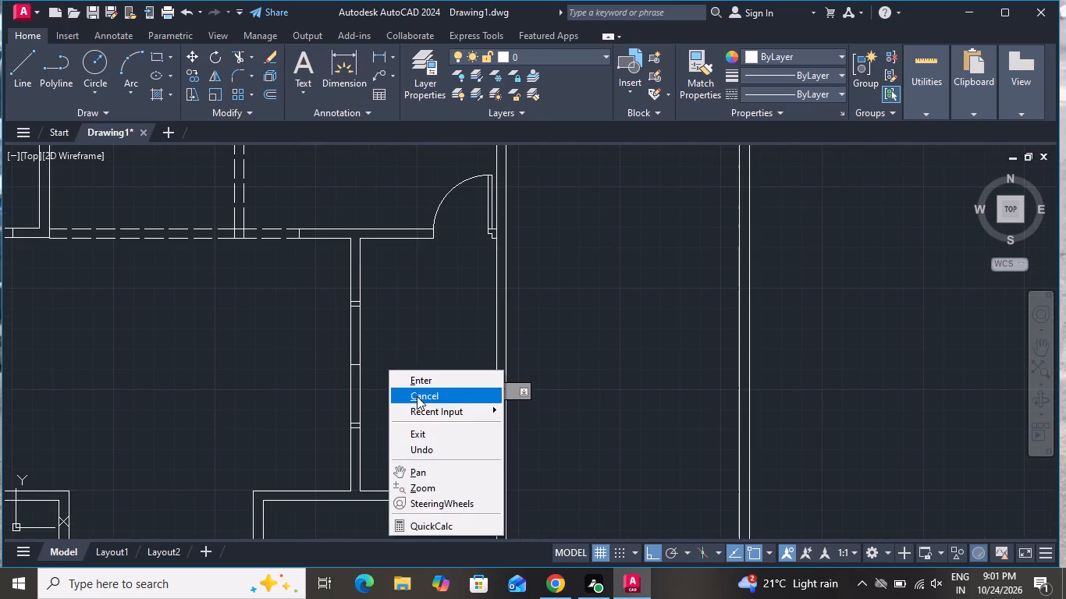
Draw a 3' horizontal door-leaf line leftward from the midpoint of the short line 3' above the partition's midpoint line.
click(28, 66)
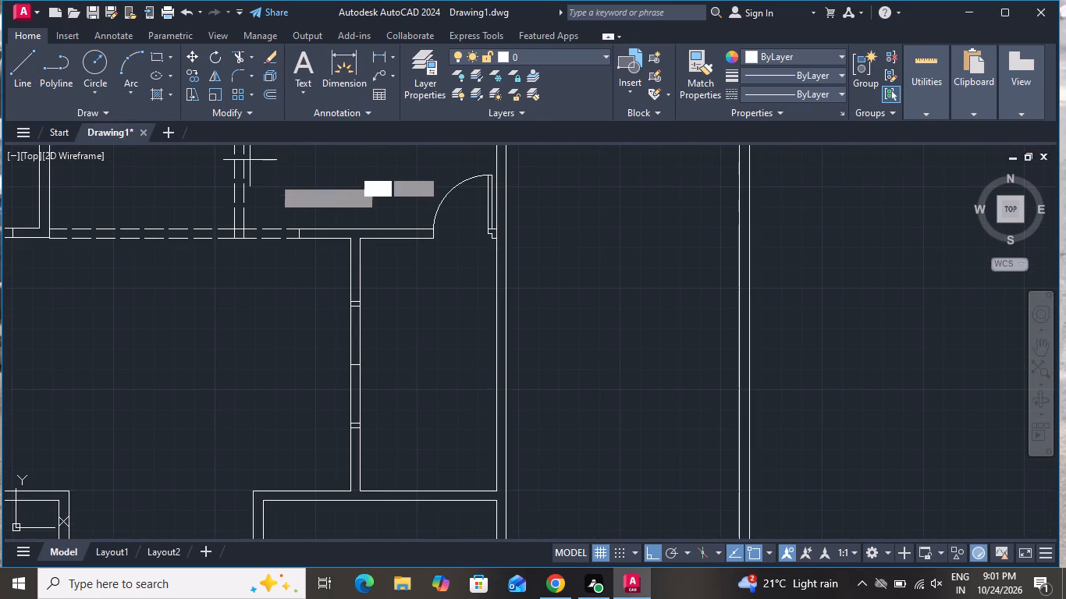
scroll(340, 303, up, 2)
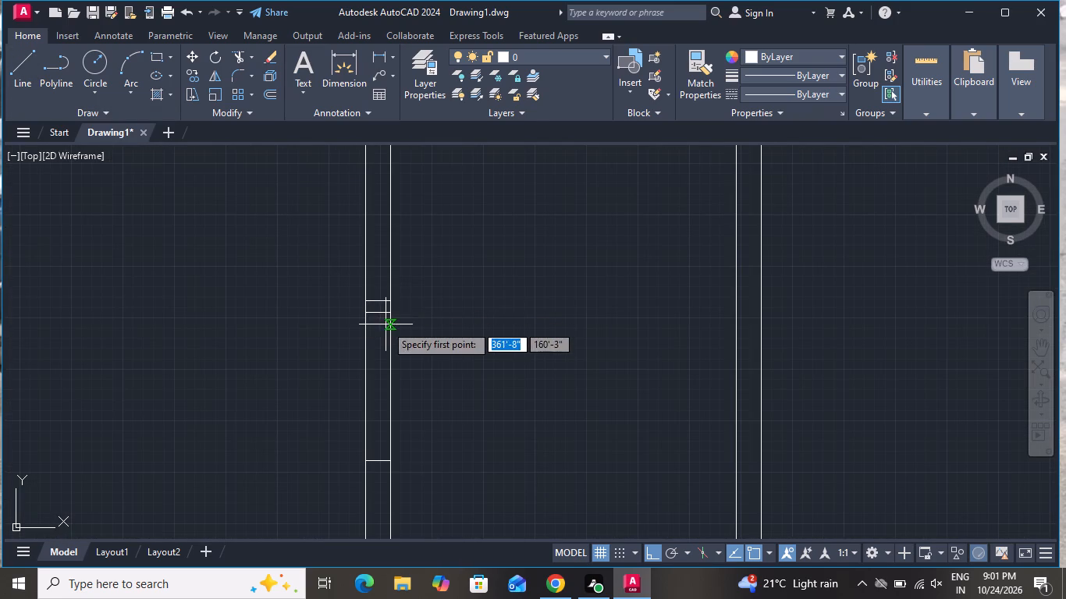
click(380, 314)
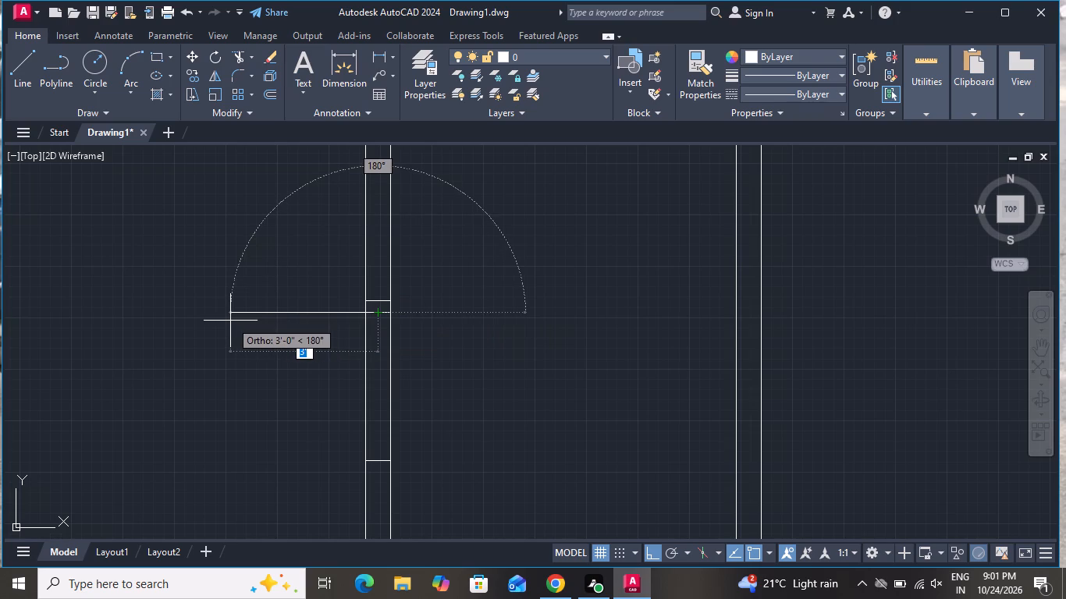
text(3')
key(Return)
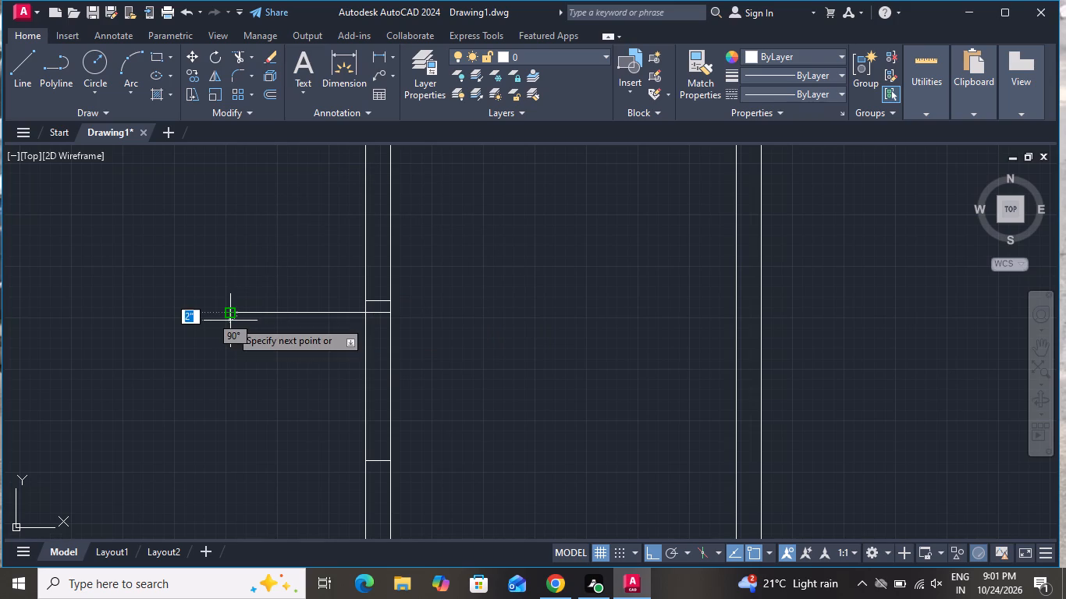
right_click(230, 320)
click(258, 348)
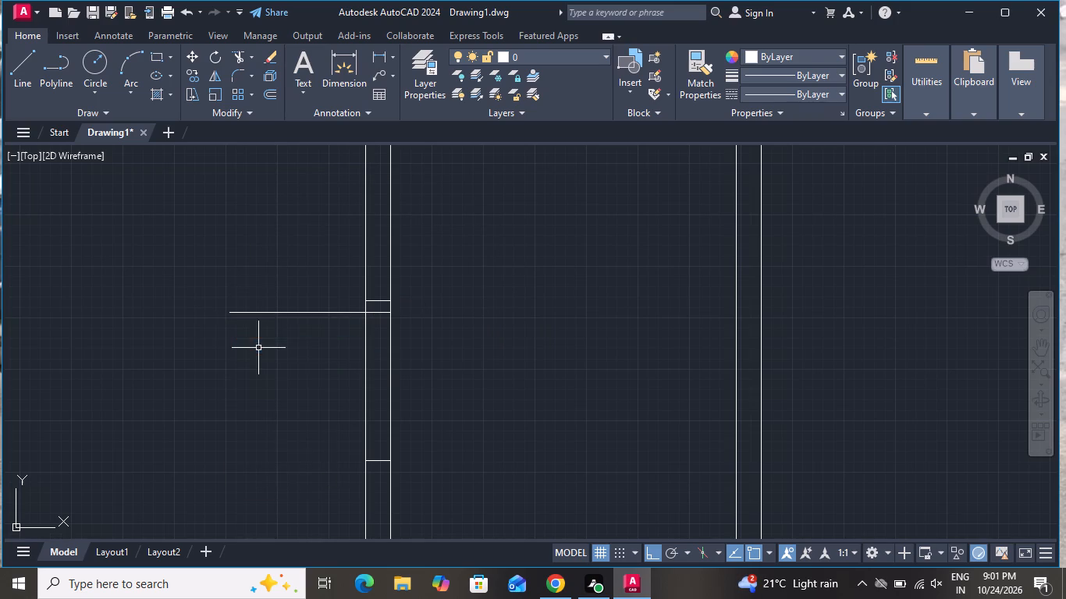
Offset the horizontal door-leaf line 2" downward to give the leaf its thickness.
text(o)
key(space)
key(2)
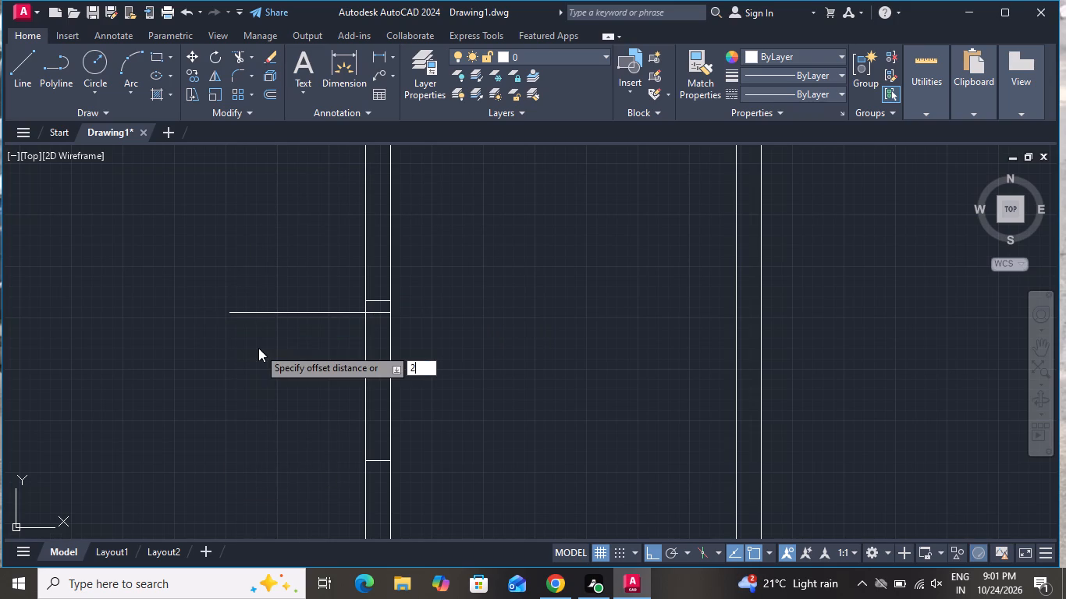
key(shift+quotedbl)
key(Return)
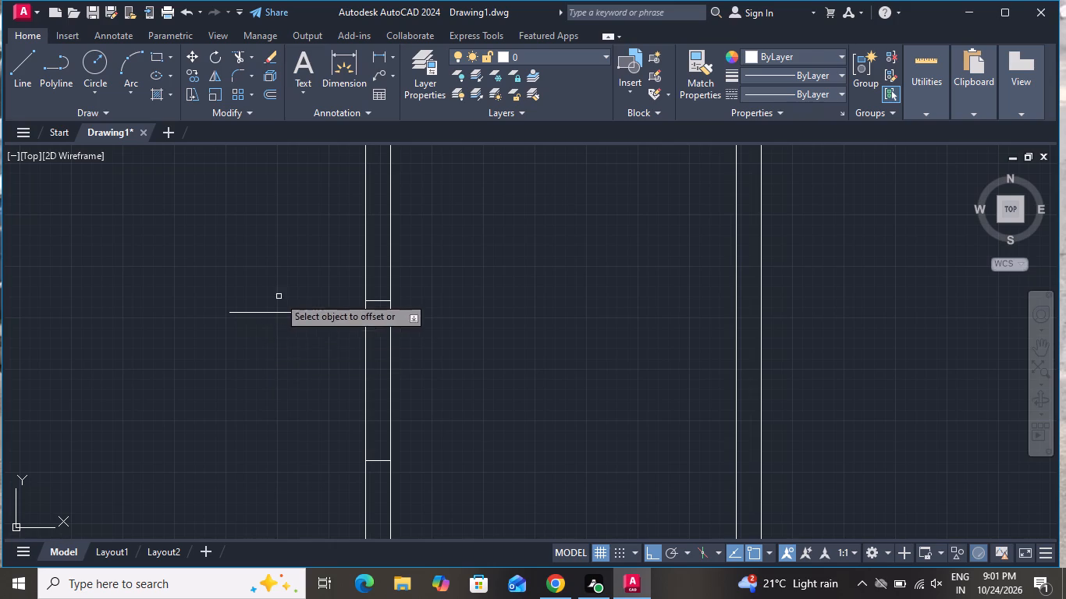
click(278, 312)
click(279, 362)
right_click(279, 360)
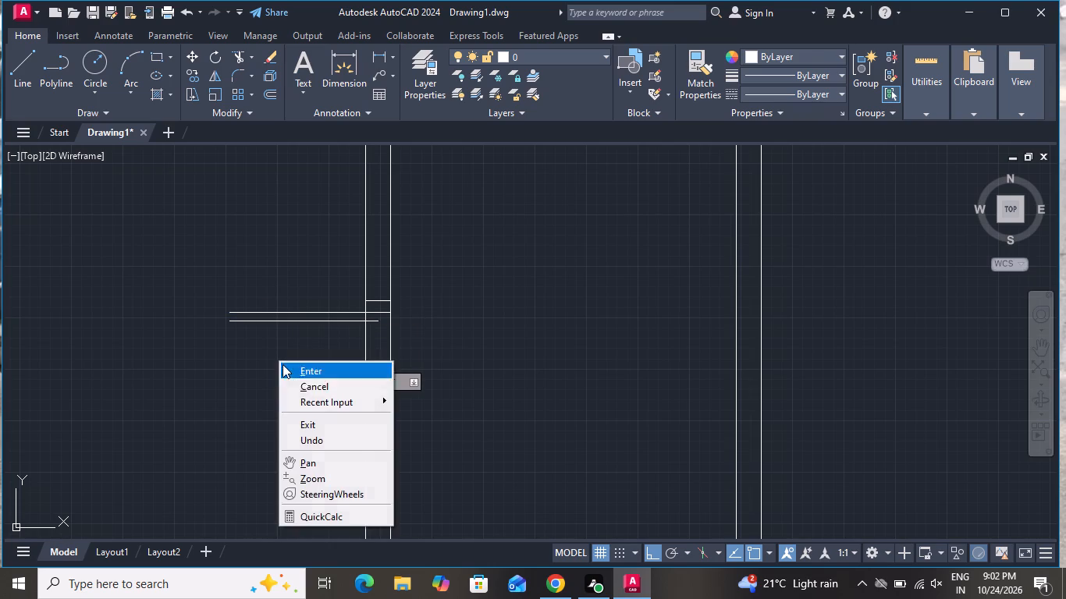
click(293, 386)
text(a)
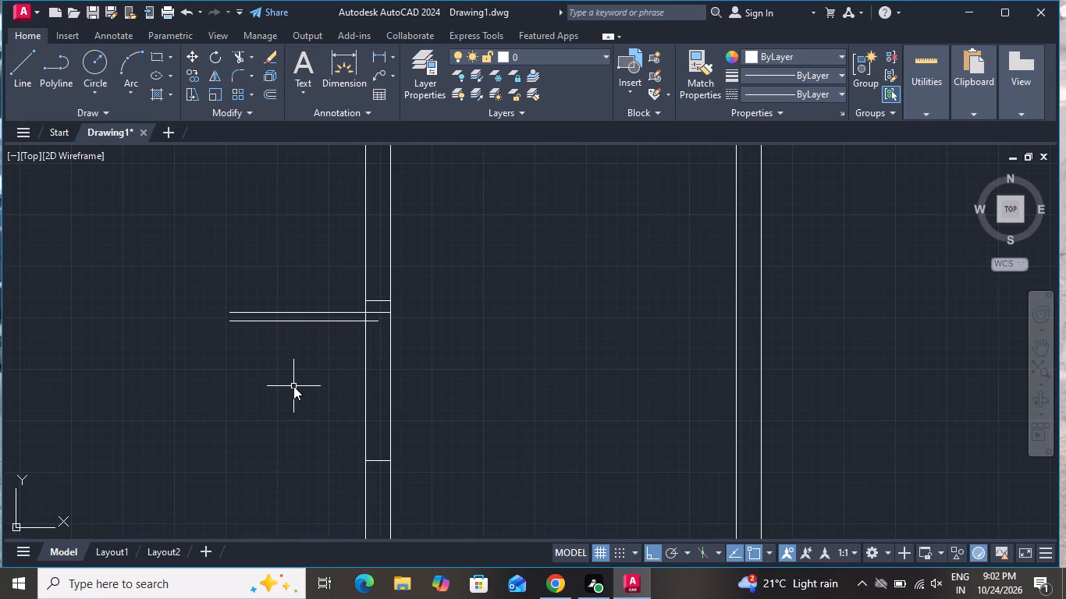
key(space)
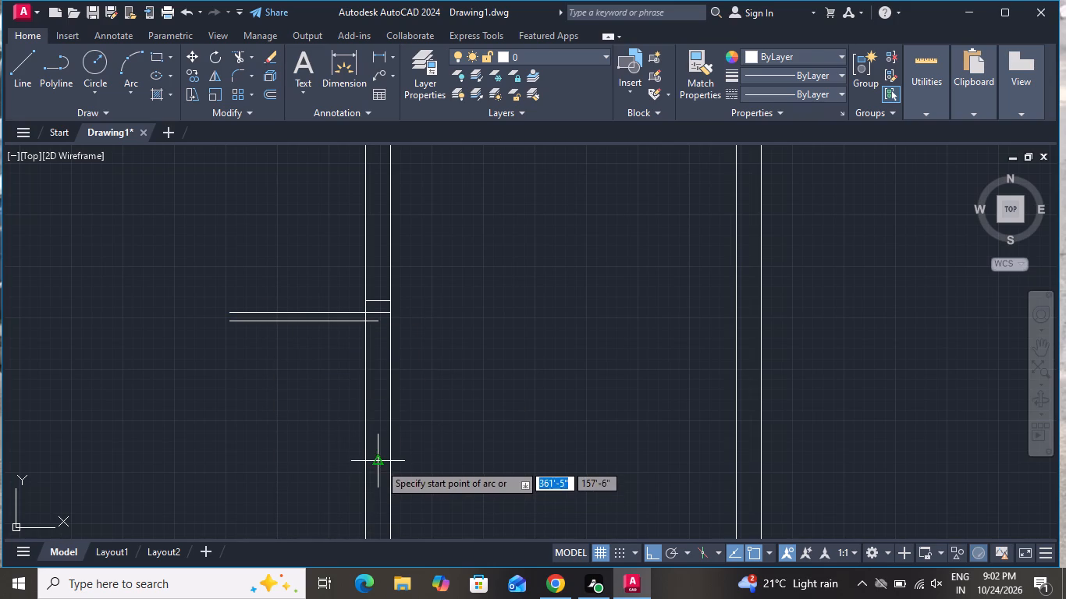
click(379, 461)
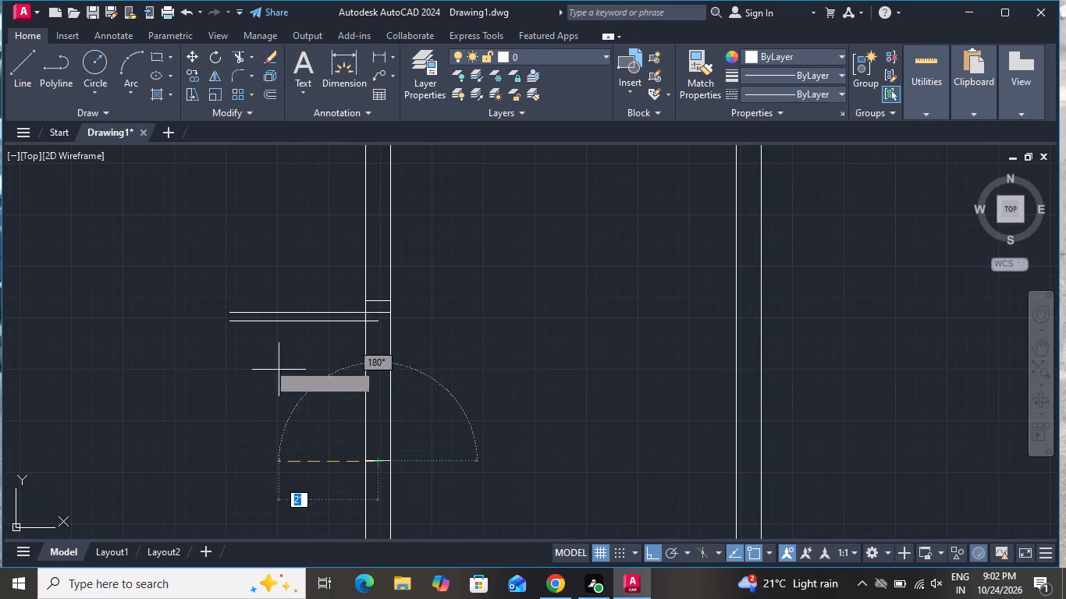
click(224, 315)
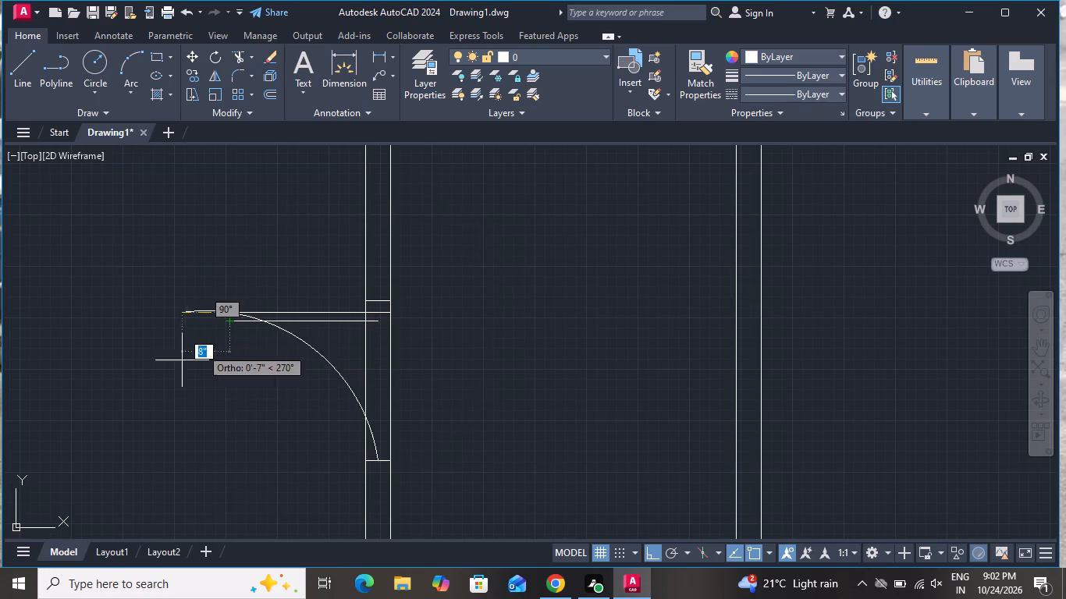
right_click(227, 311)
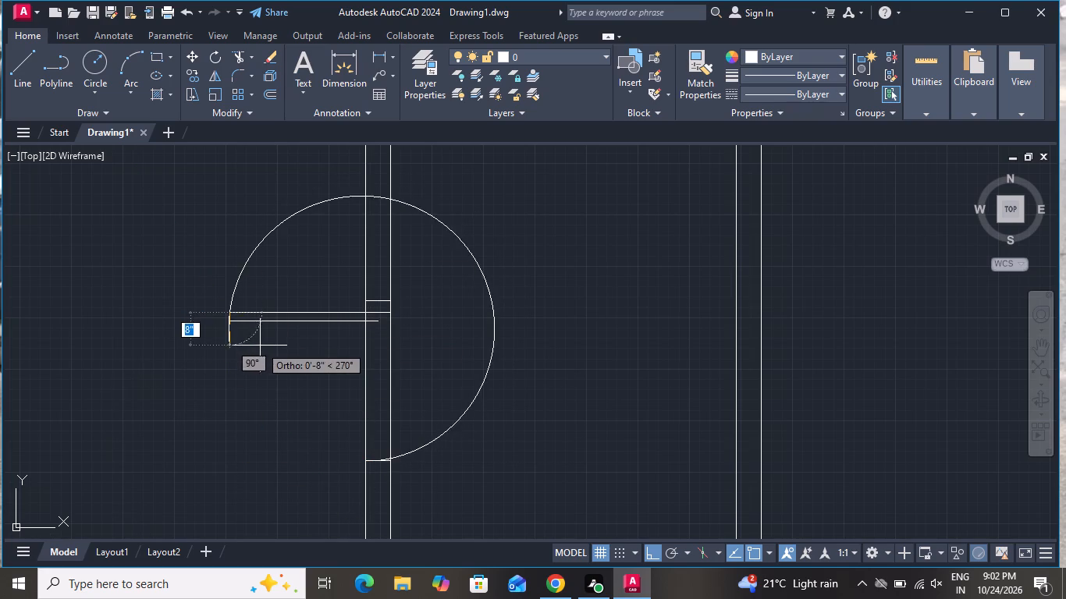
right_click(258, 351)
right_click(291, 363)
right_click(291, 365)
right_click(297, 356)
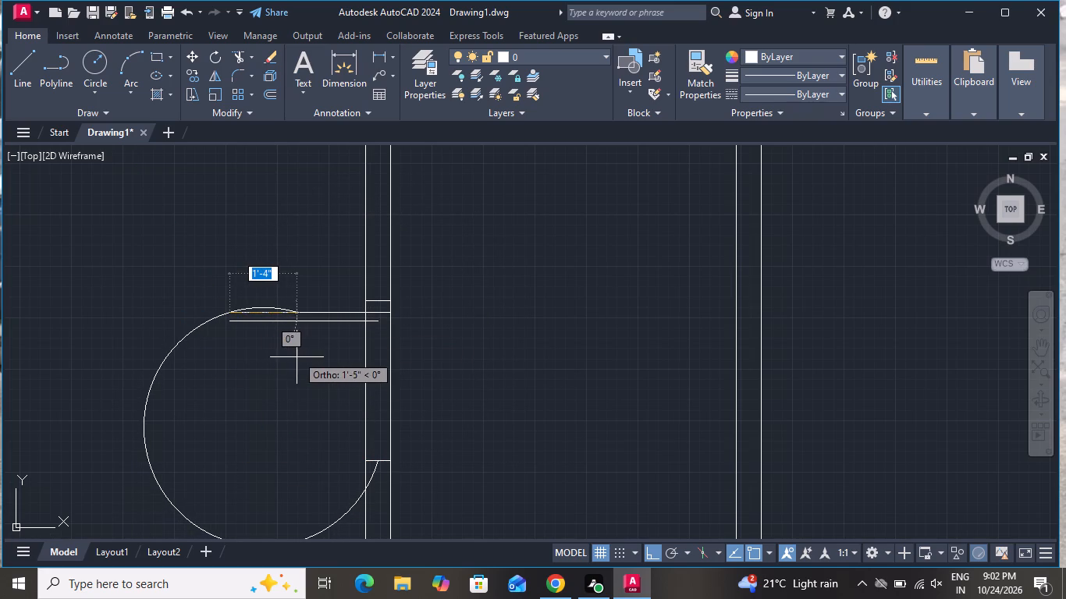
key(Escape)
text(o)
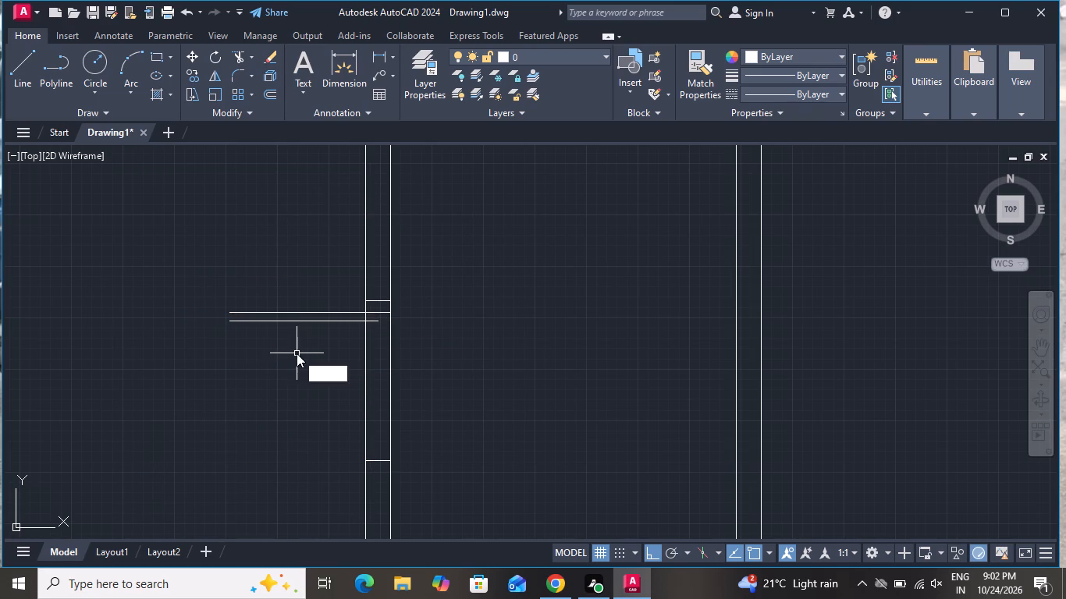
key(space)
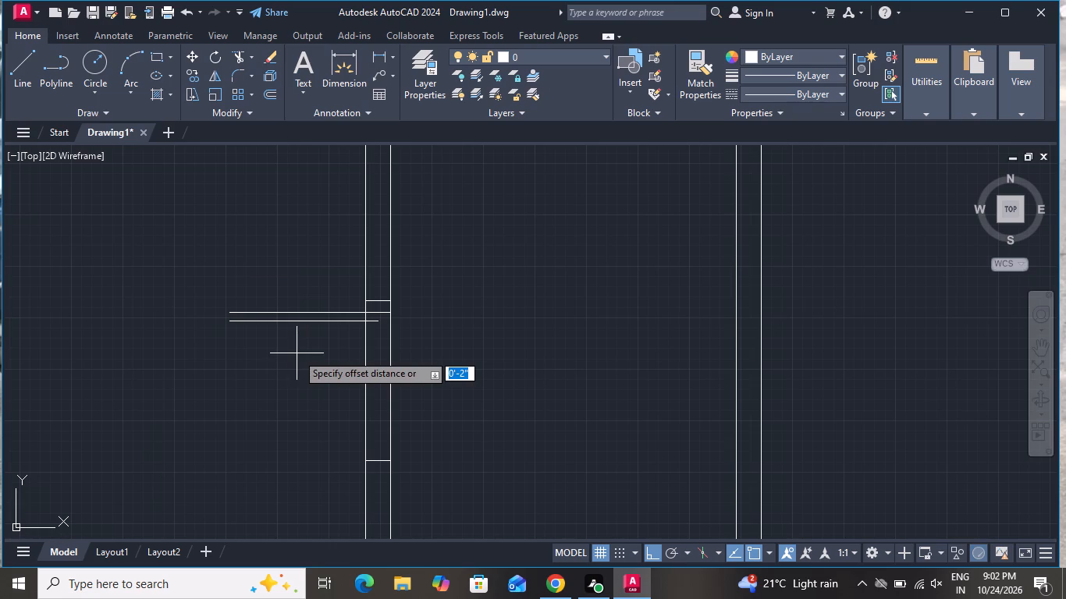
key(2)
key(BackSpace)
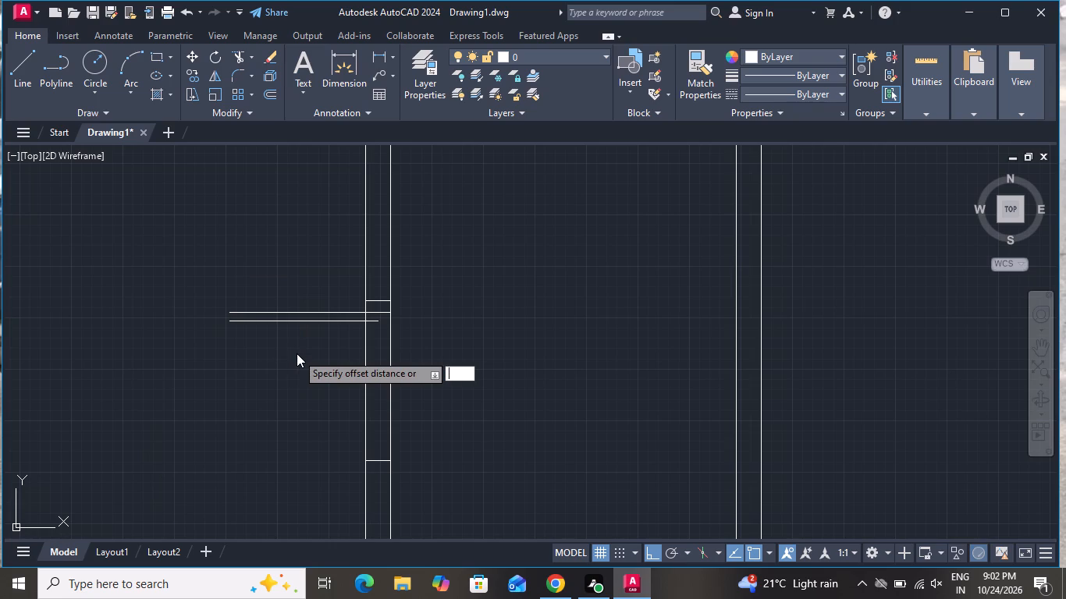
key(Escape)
Draw the door-swing arc from the partition midpoint line's centre through the lower leaf line's free end to the upper leaf line's free end.
text(a)
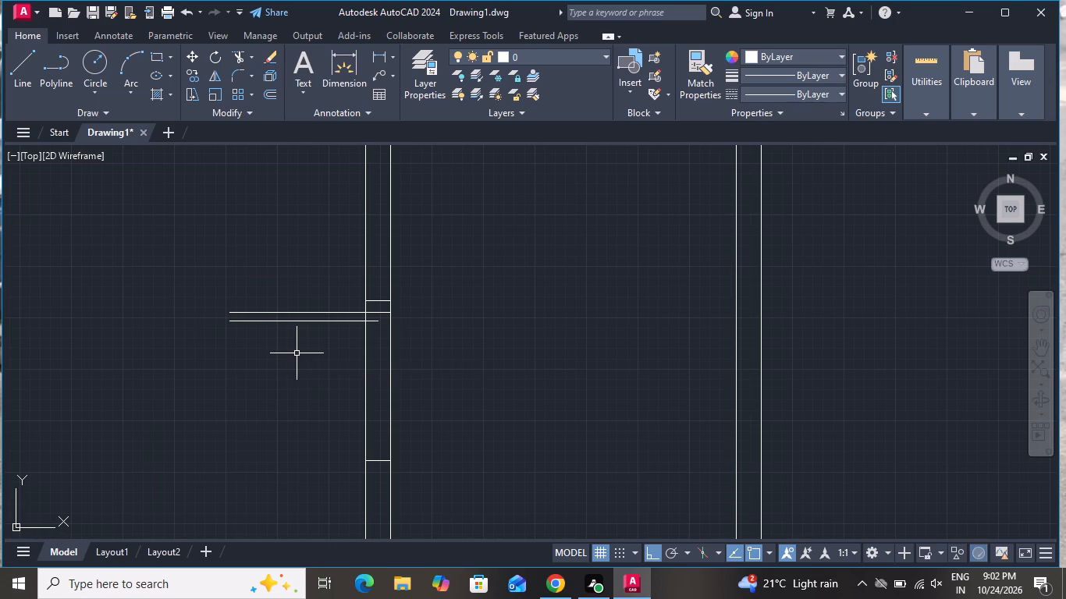
key(space)
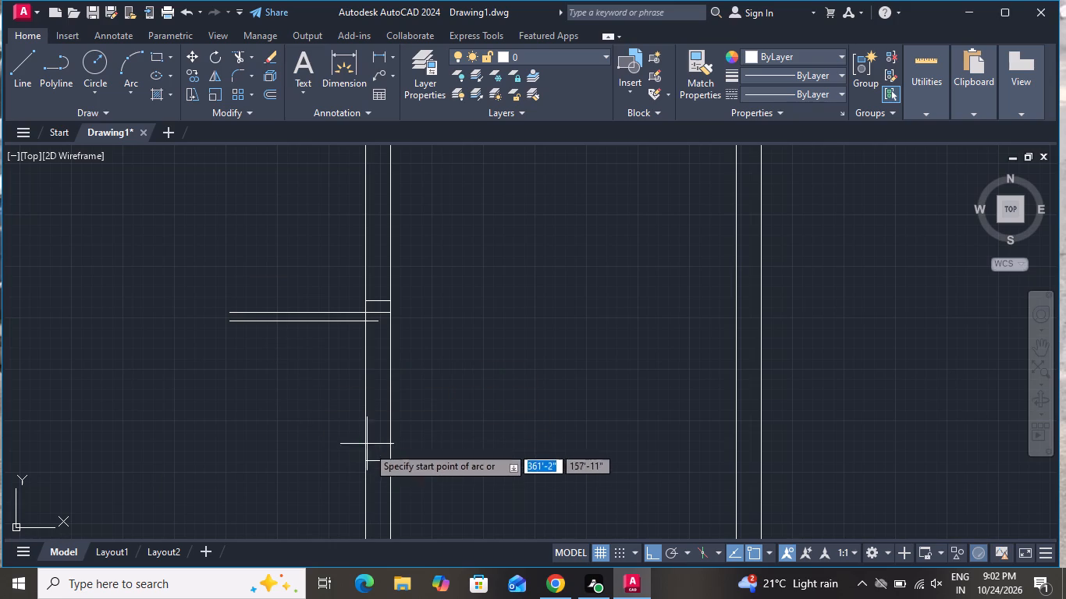
click(382, 459)
scroll(221, 321, up, 3)
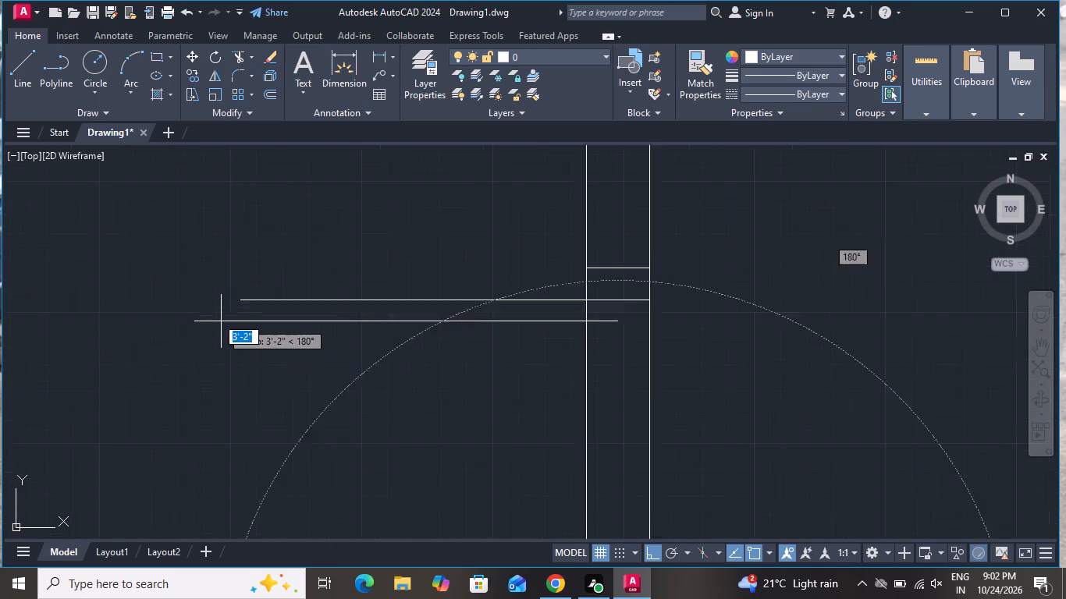
scroll(221, 321, up, 1)
click(271, 325)
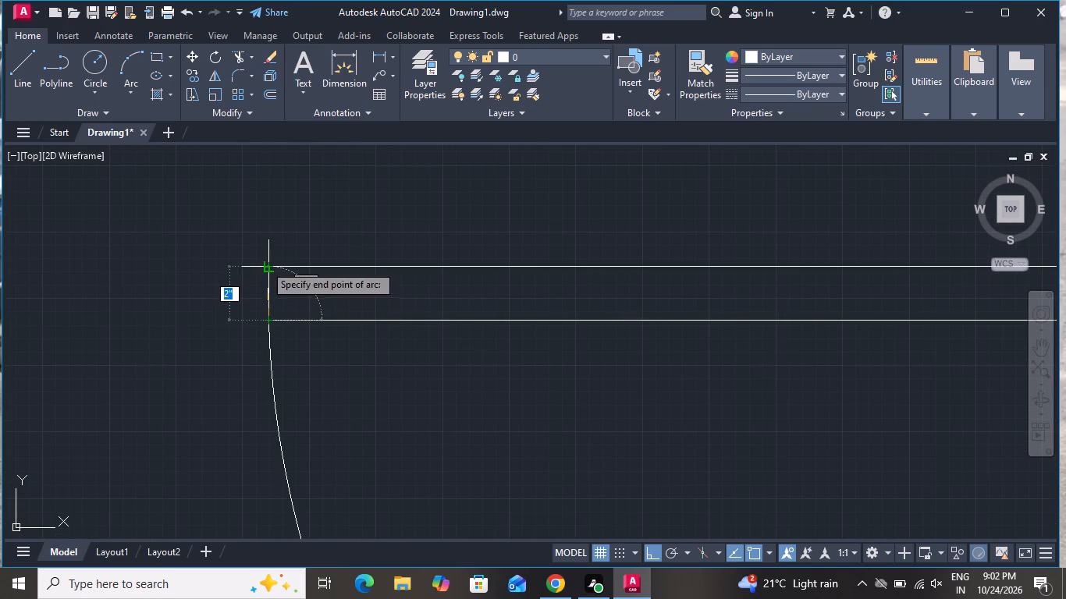
click(265, 264)
scroll(278, 305, down, 4)
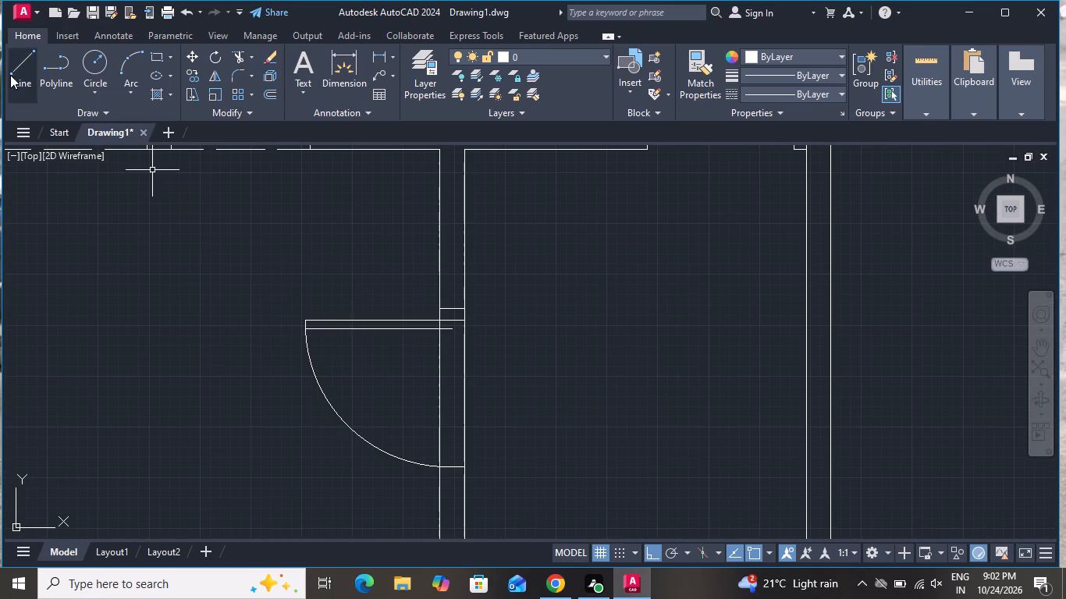
Draw a short vertical line closing the door leaf's hinge end, from the lower leaf line up to the upper leaf line.
click(12, 72)
scroll(404, 317, up, 2)
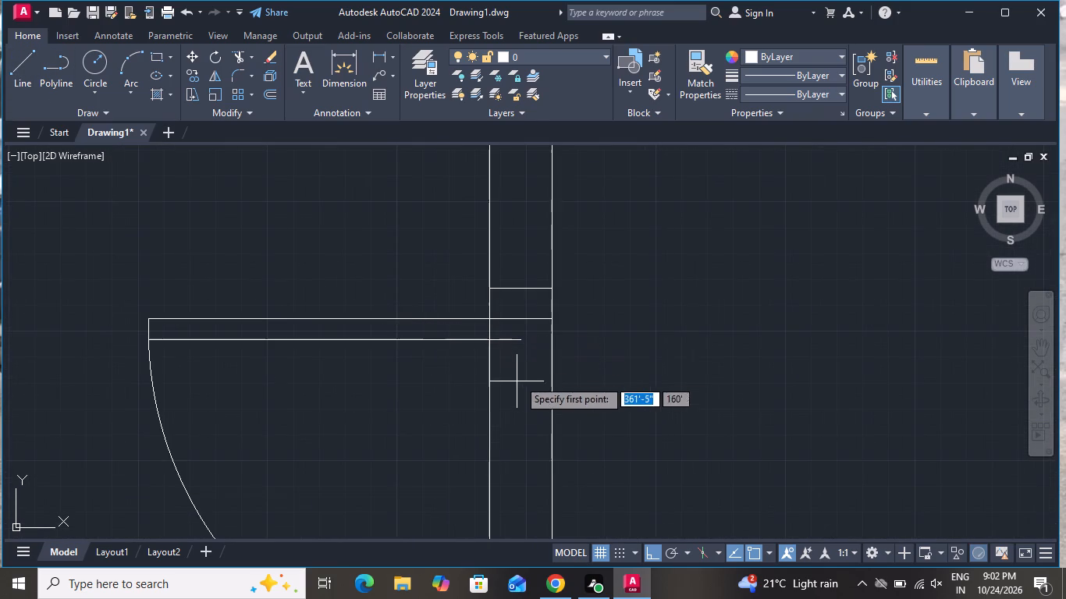
scroll(523, 338, up, 3)
click(506, 335)
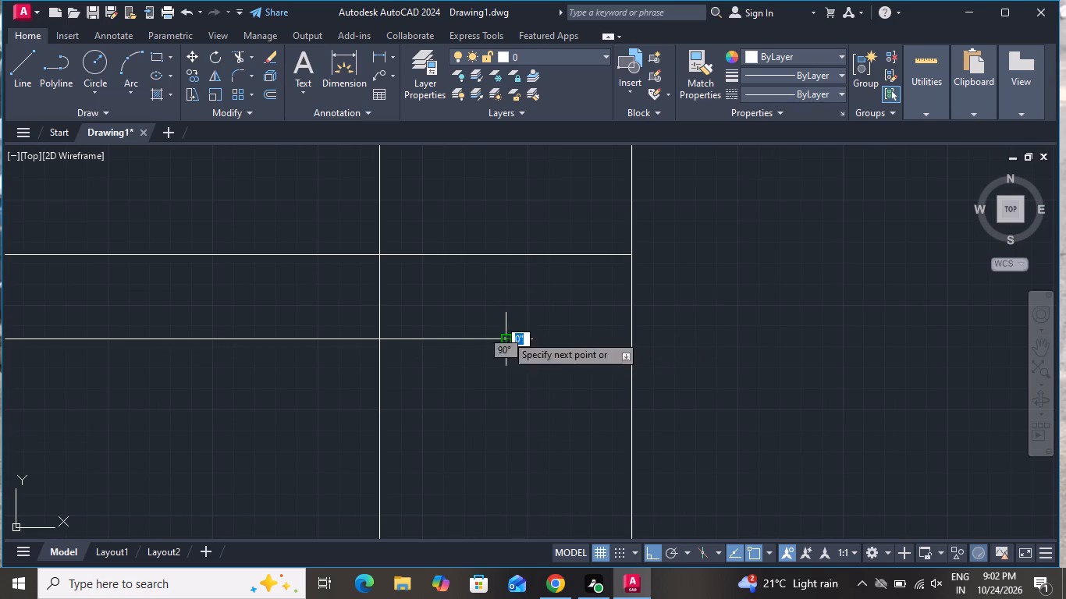
click(506, 254)
right_click(506, 254)
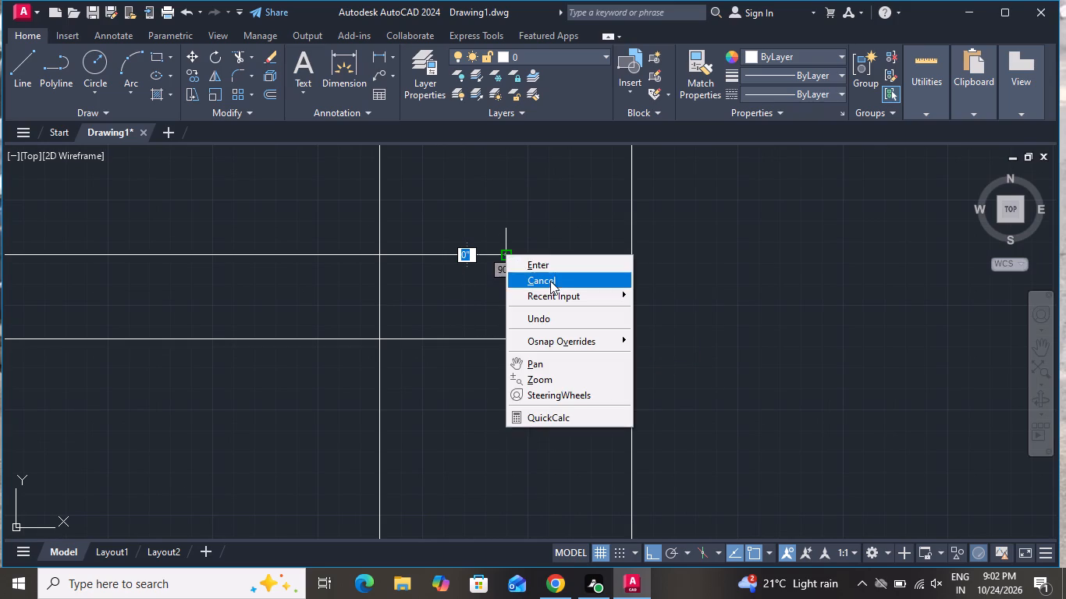
click(551, 284)
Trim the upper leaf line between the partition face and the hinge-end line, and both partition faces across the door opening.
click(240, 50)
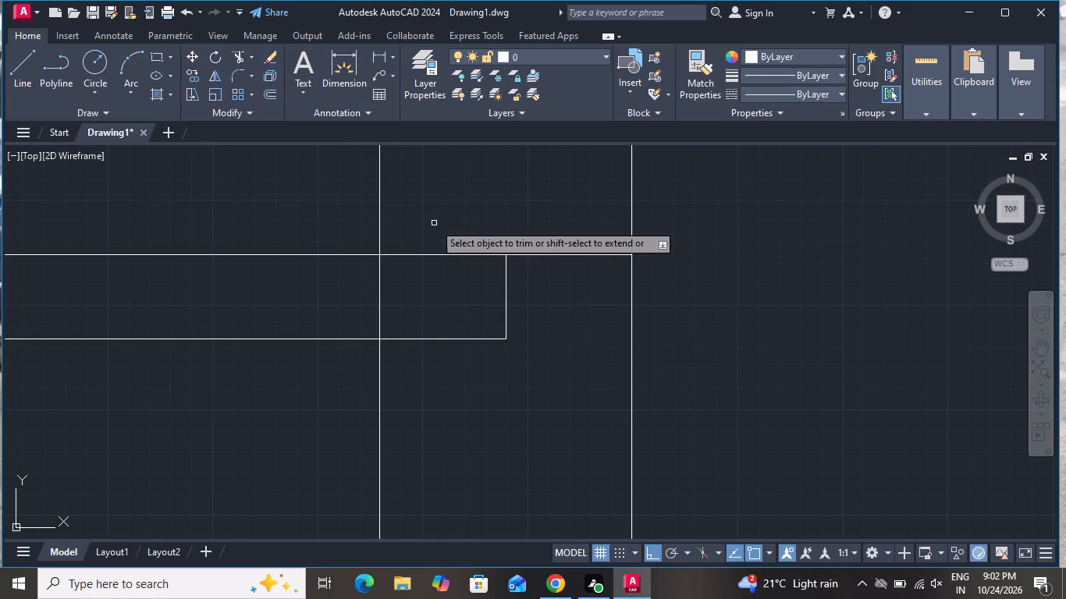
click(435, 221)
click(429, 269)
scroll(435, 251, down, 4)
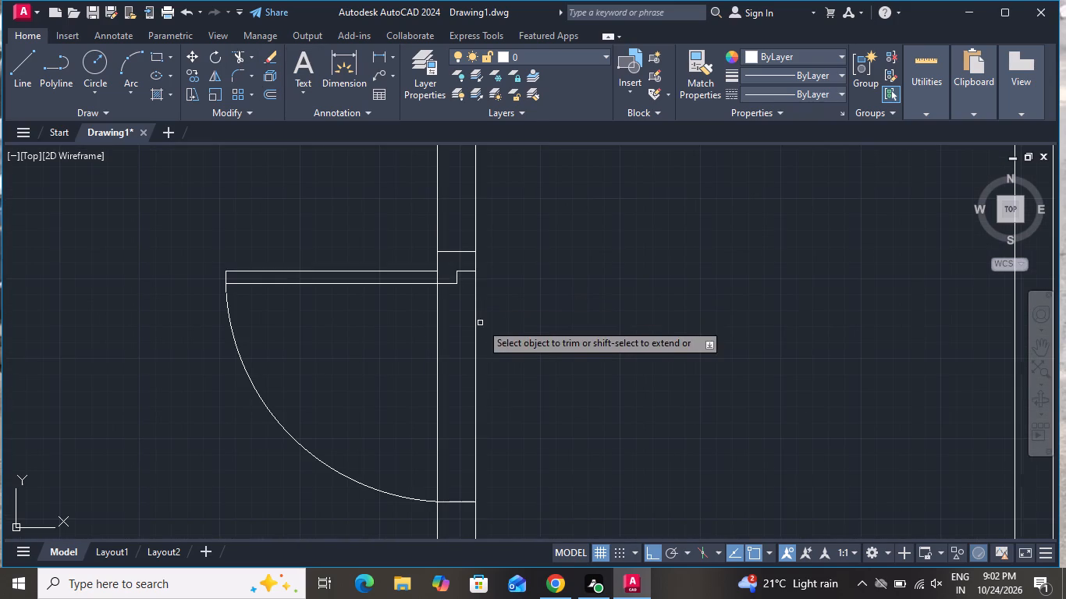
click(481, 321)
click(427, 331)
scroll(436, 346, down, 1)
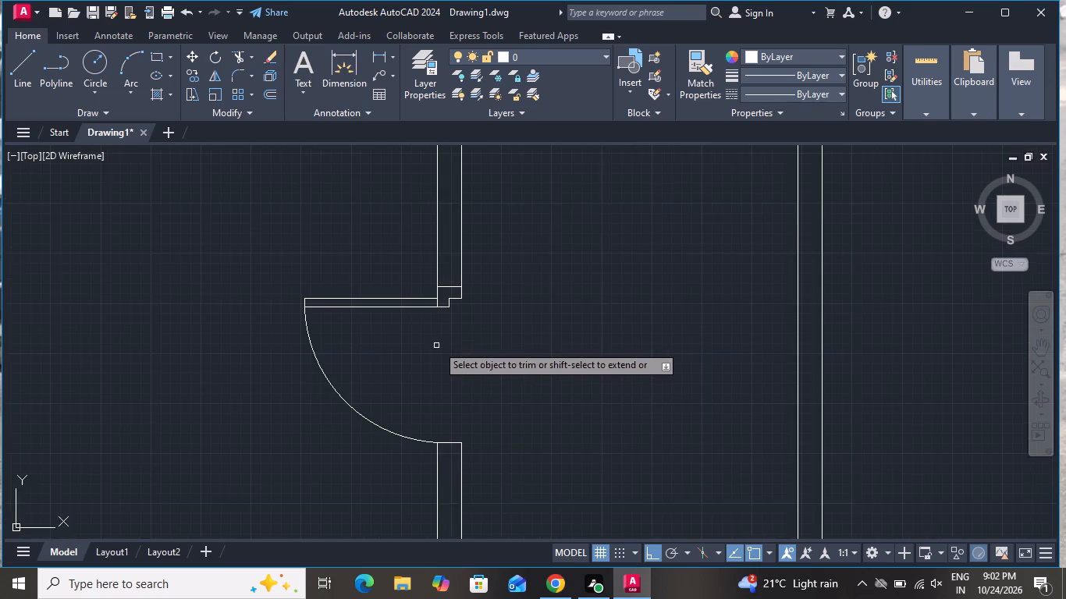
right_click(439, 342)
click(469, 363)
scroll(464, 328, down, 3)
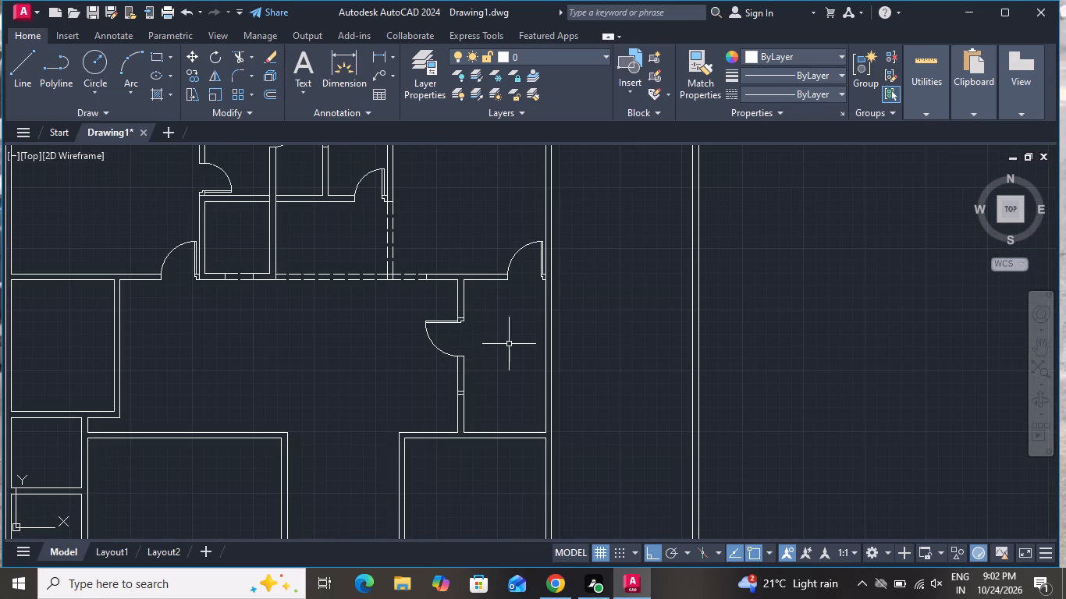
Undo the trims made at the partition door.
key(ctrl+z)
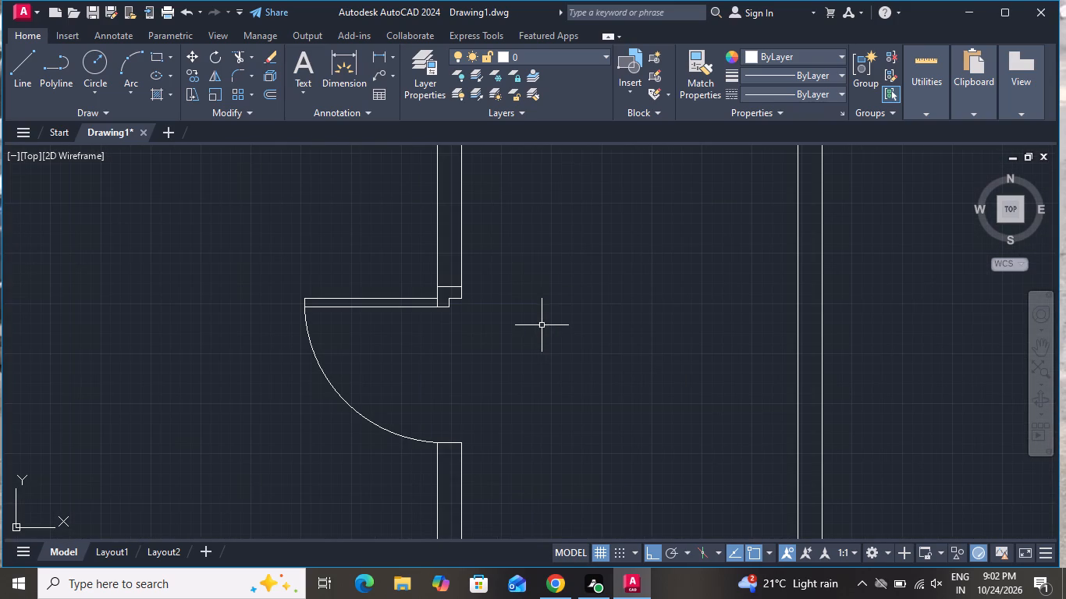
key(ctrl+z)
Mirror the door leaf and swing arc downward about a horizontal line through the partition's midpoint, keeping the original.
scroll(542, 324, down, 3)
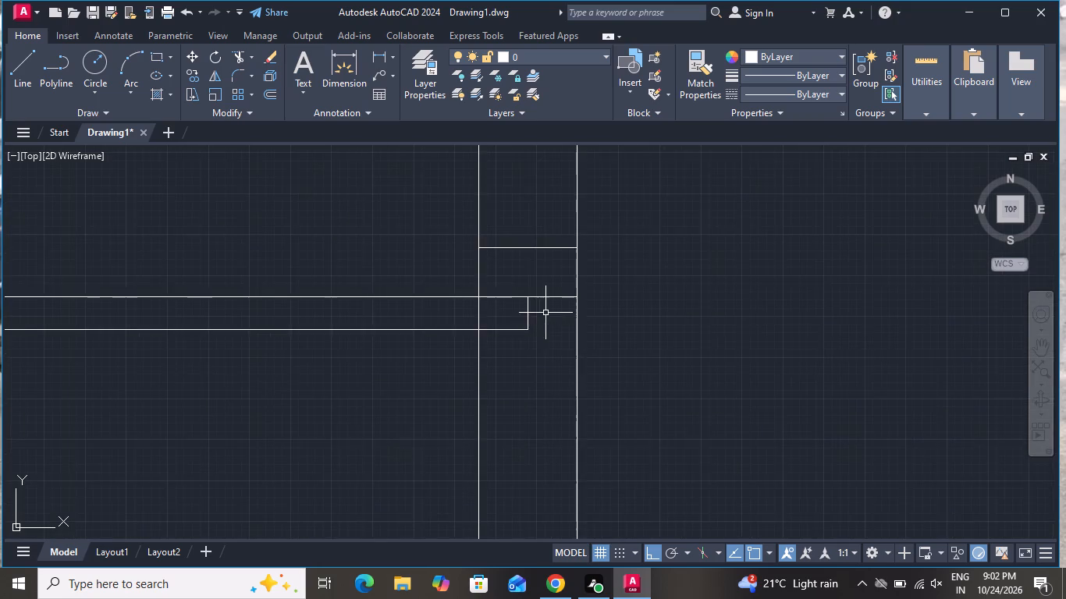
scroll(538, 313, down, 3)
click(485, 278)
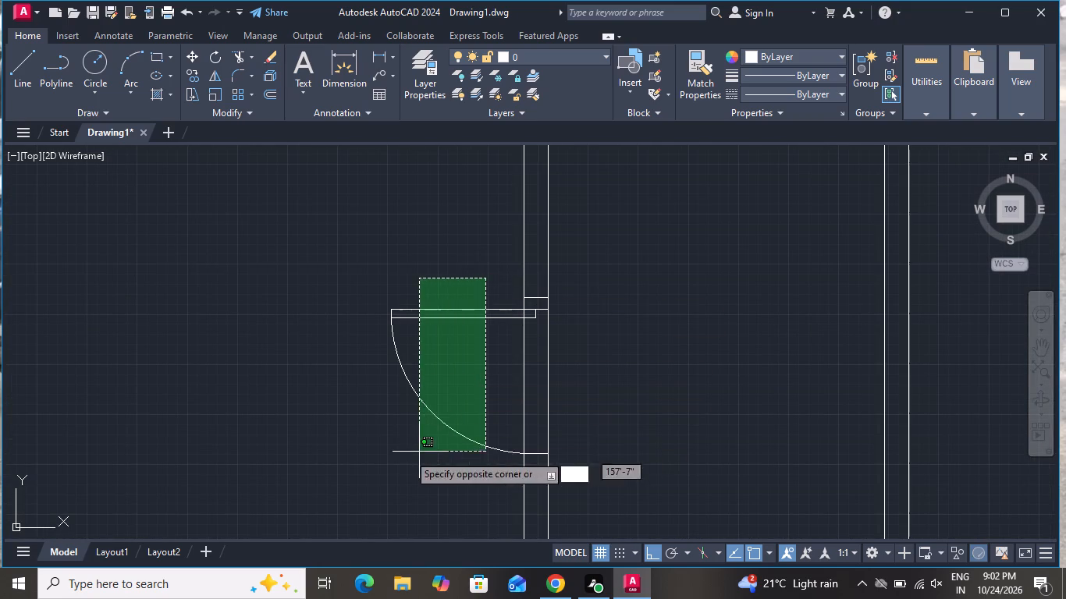
click(396, 461)
scroll(388, 397, down, 1)
key(m)
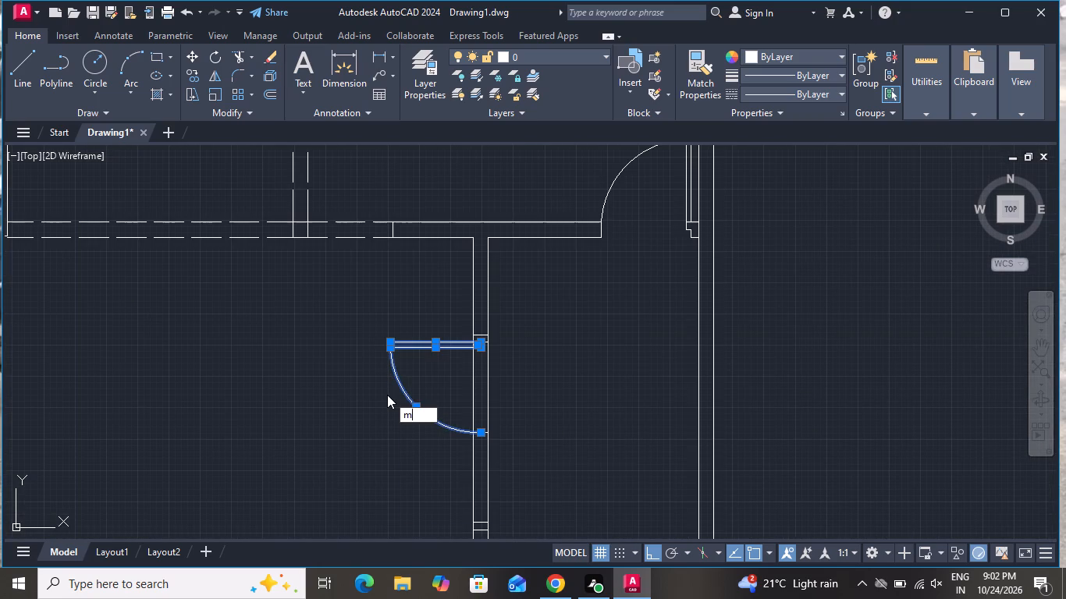
text(i)
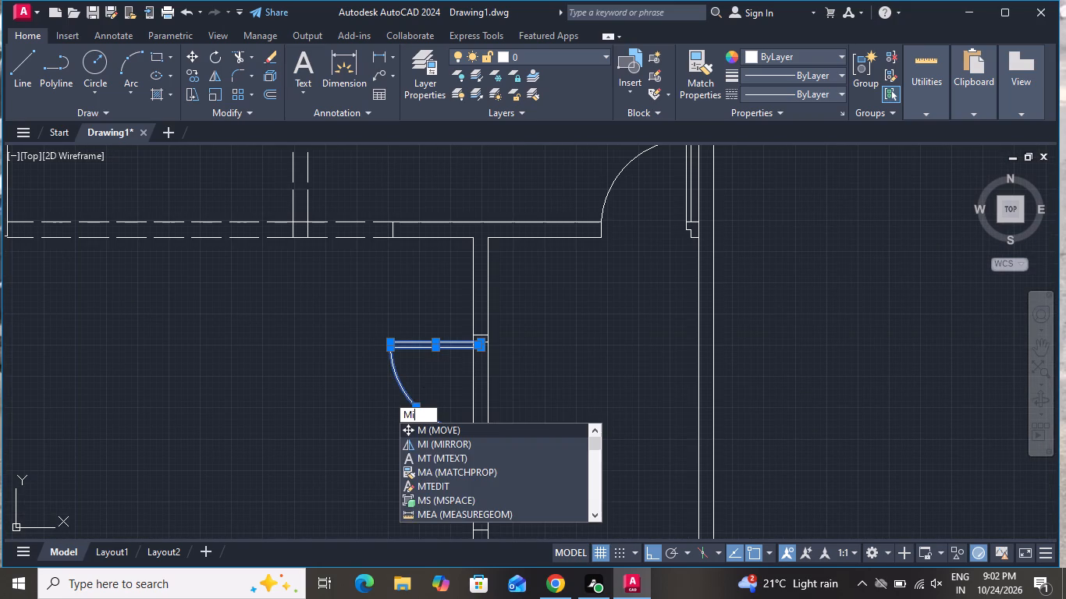
key(space)
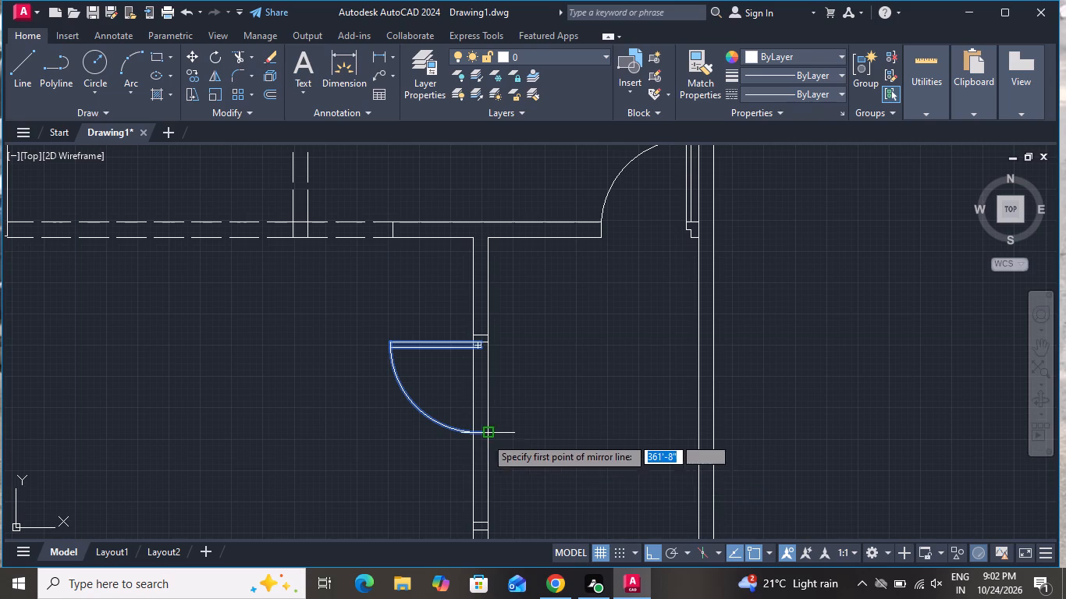
click(481, 428)
click(194, 407)
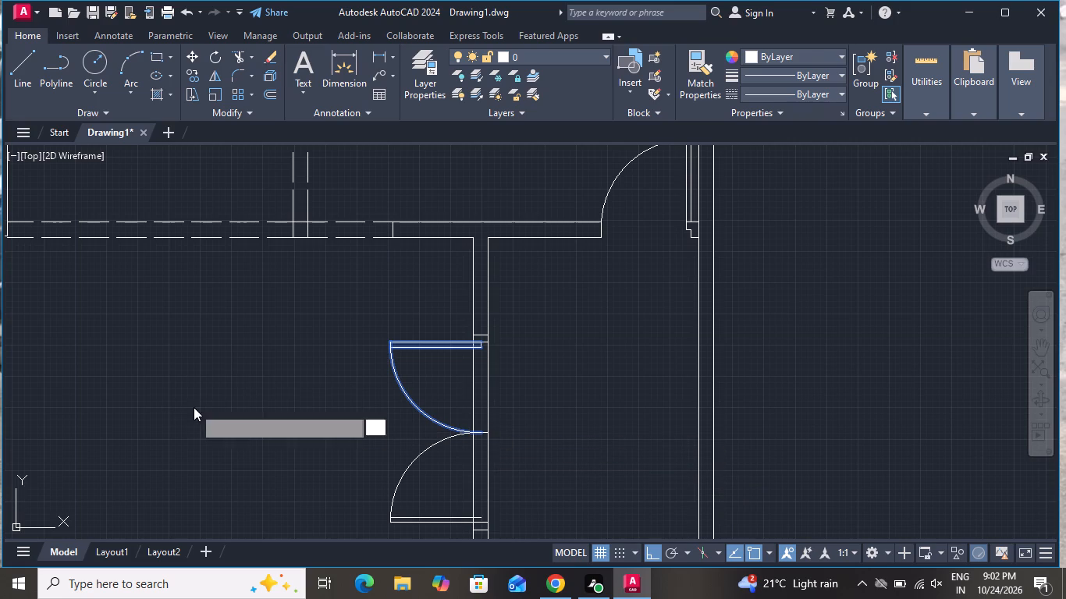
drag(211, 457, 194, 407)
scroll(229, 342, down, 1)
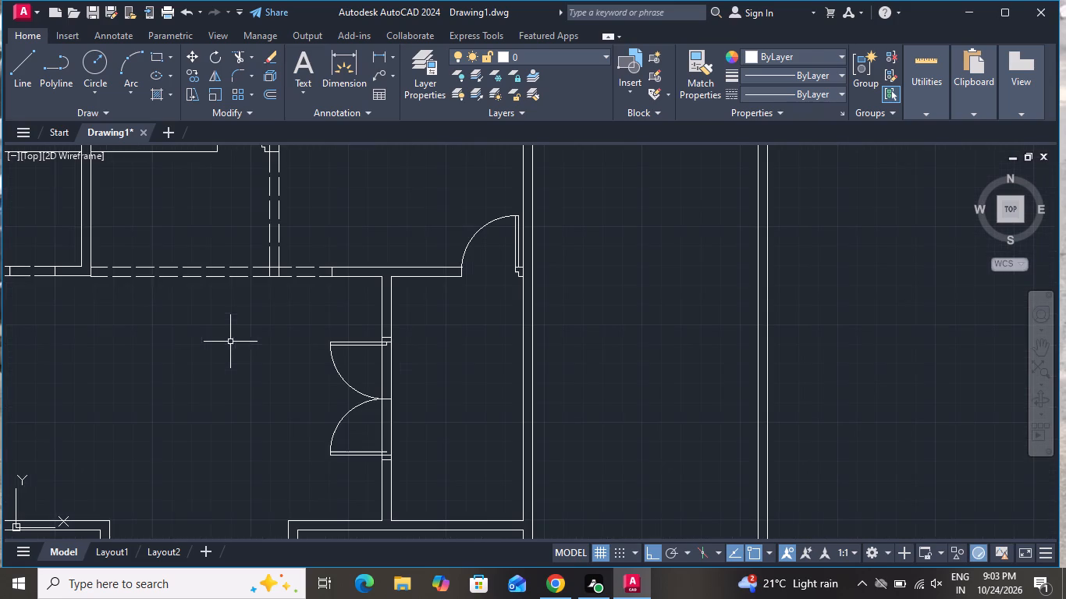
Trim both partition faces across the upper and lower halves of the double-door opening.
click(241, 54)
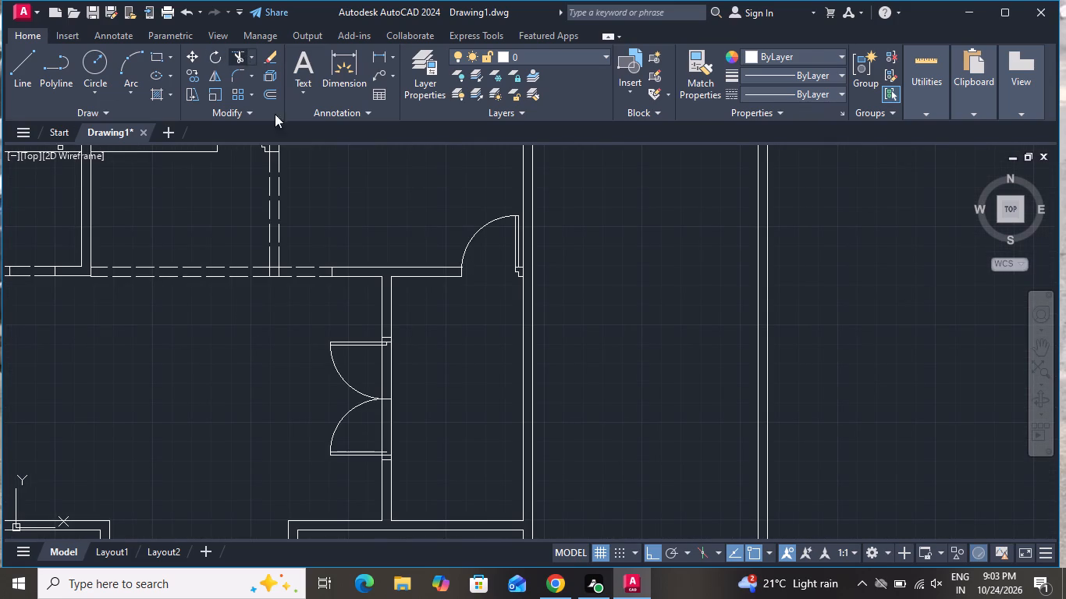
scroll(394, 446, up, 2)
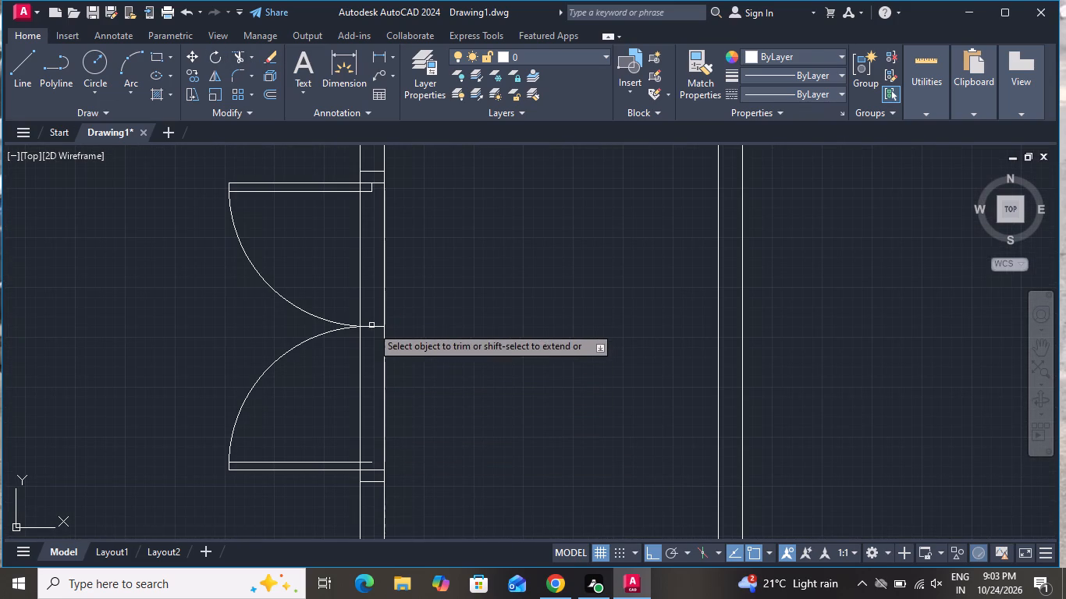
click(371, 326)
click(395, 337)
click(347, 352)
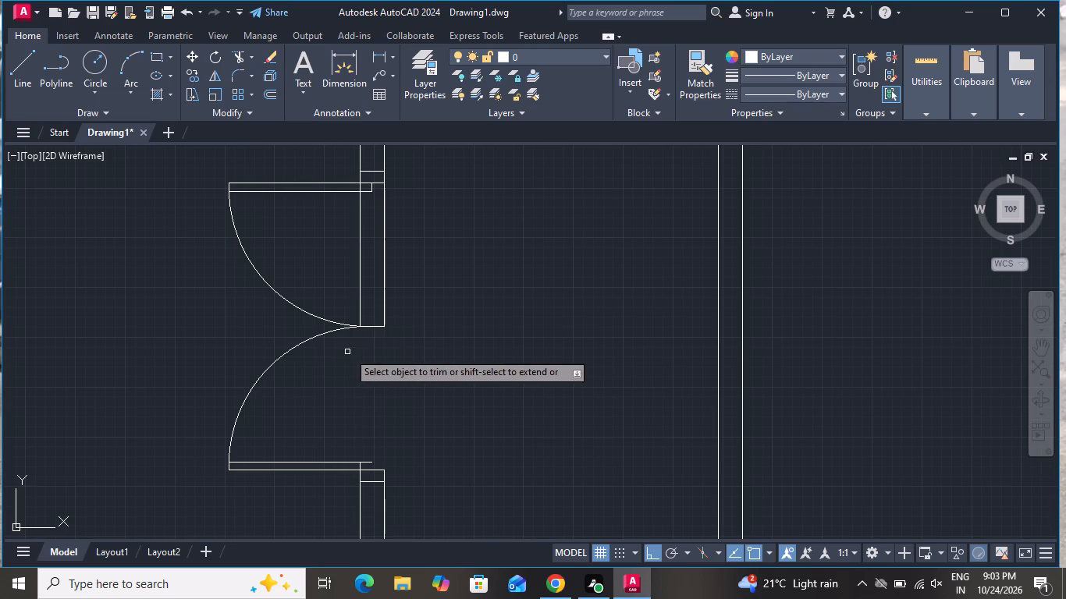
click(396, 275)
click(342, 275)
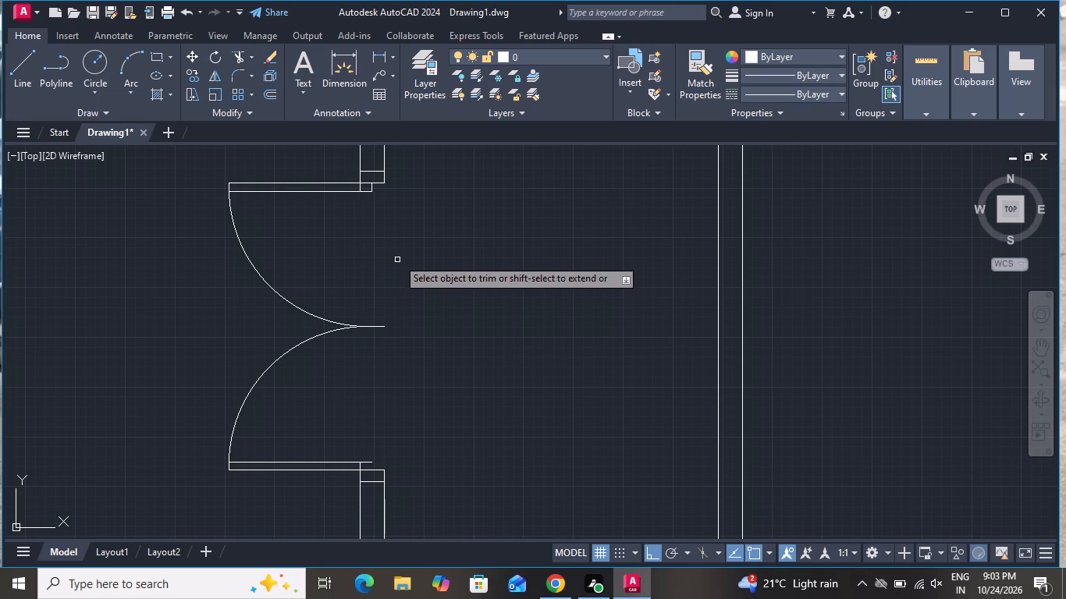
Trim the upper leaf's top line inside the partition and the leftover midpoint line where the two swing arcs meet.
scroll(364, 183, up, 4)
click(364, 182)
click(366, 197)
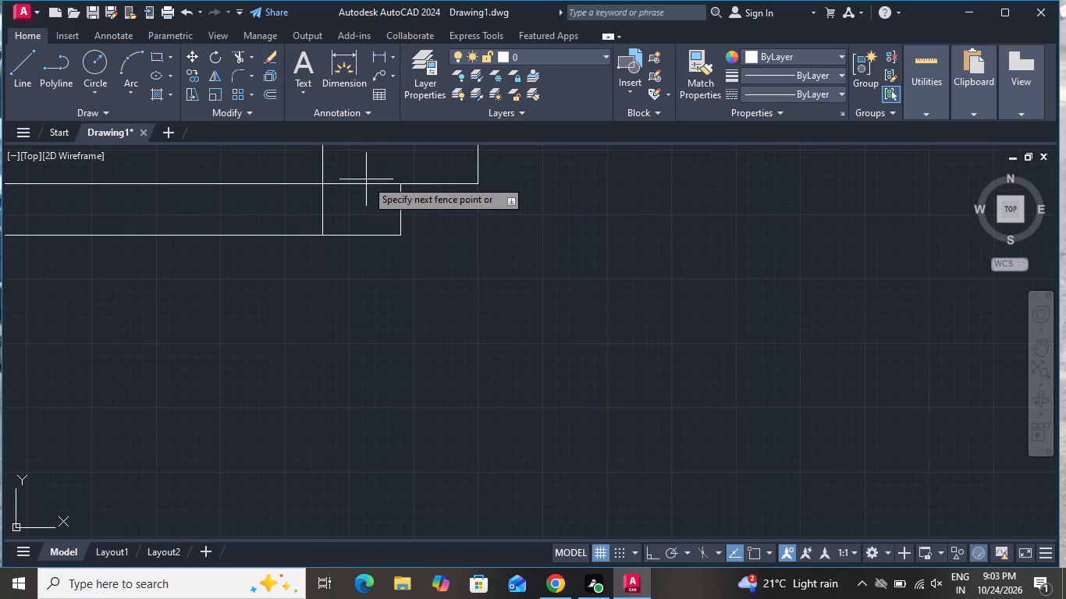
click(367, 178)
scroll(377, 184, down, 5)
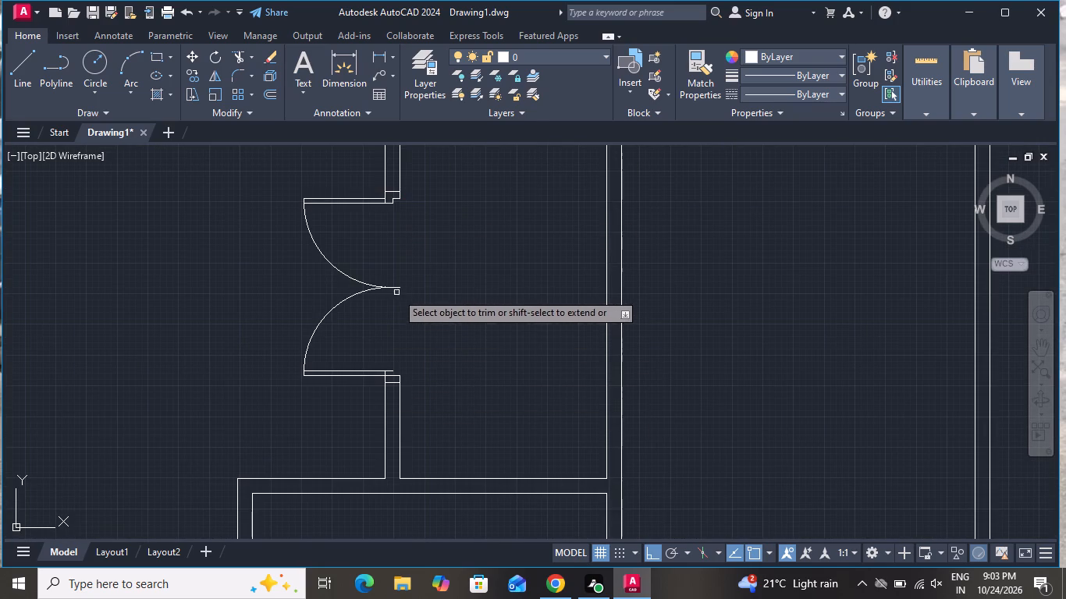
click(395, 286)
scroll(388, 406, up, 2)
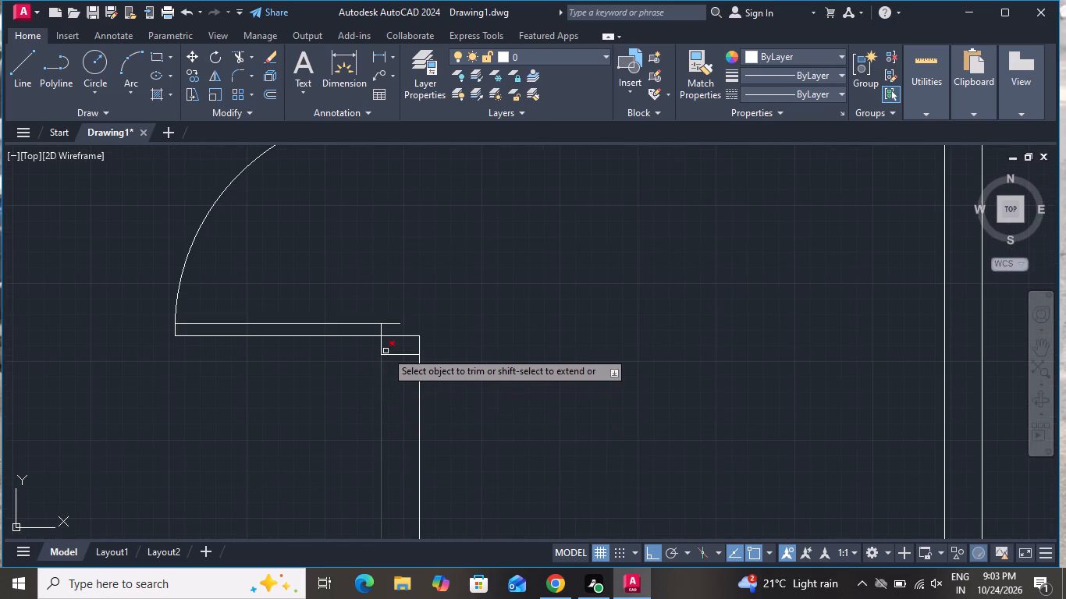
scroll(382, 331, up, 2)
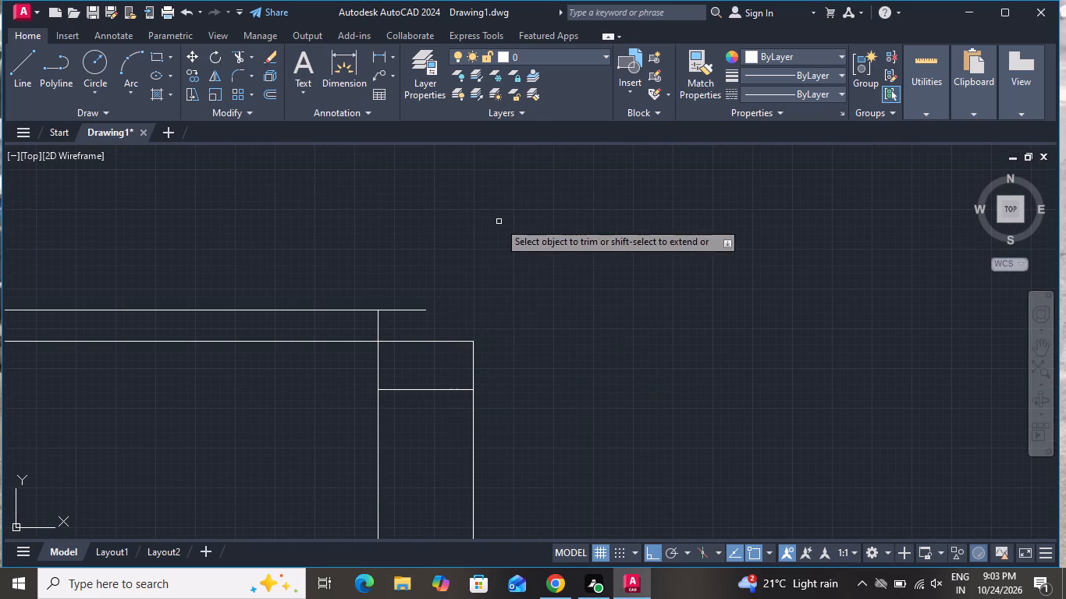
right_click(470, 282)
click(489, 303)
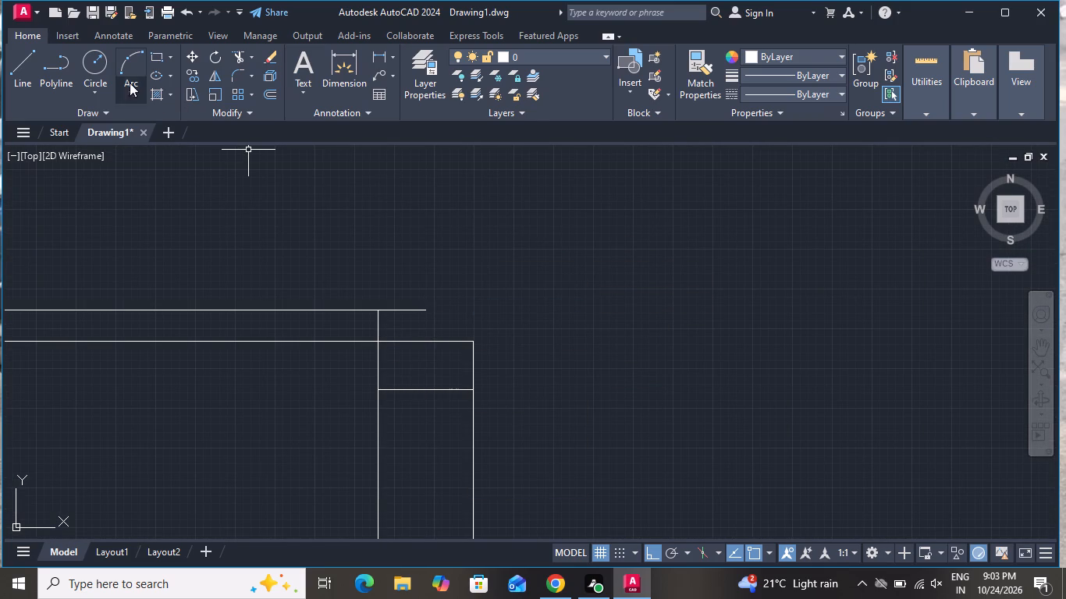
Draw a short vertical line closing the hinge end of the lower door leaf, down to its bottom line.
click(35, 72)
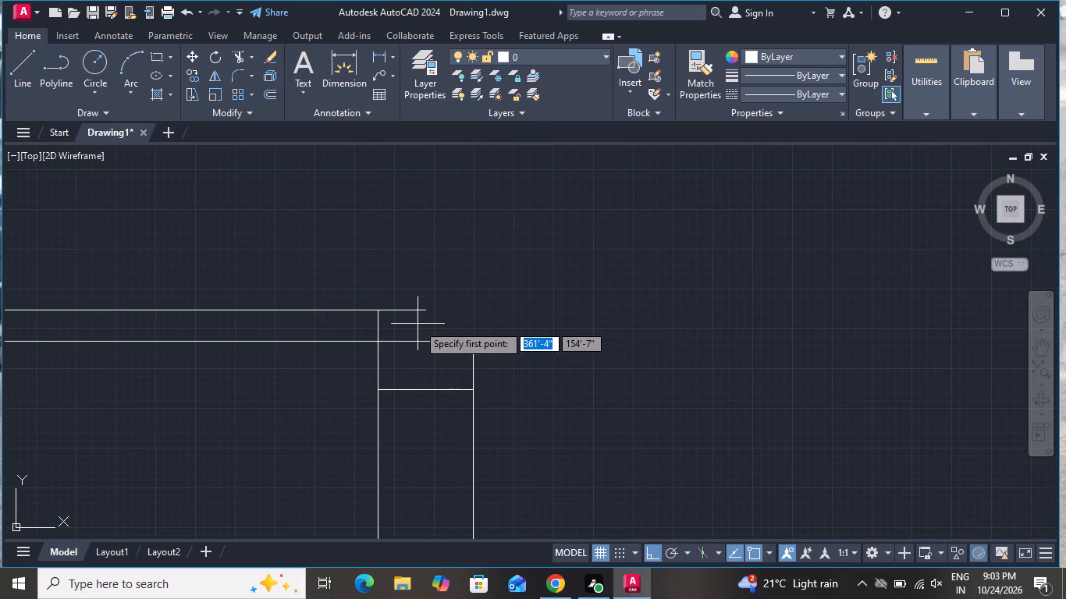
click(424, 310)
click(427, 336)
right_click(425, 333)
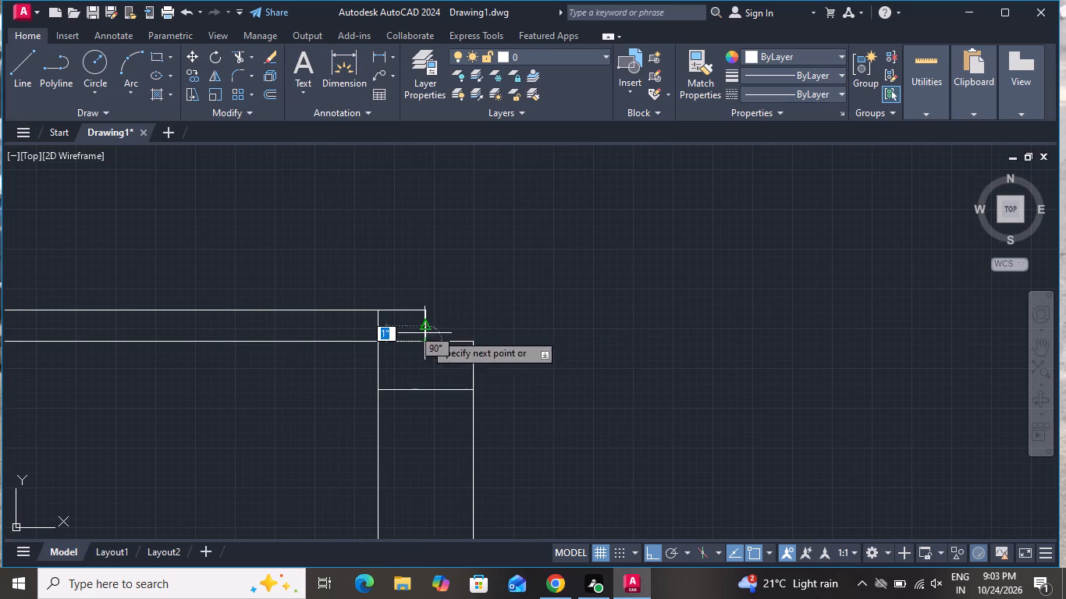
click(444, 359)
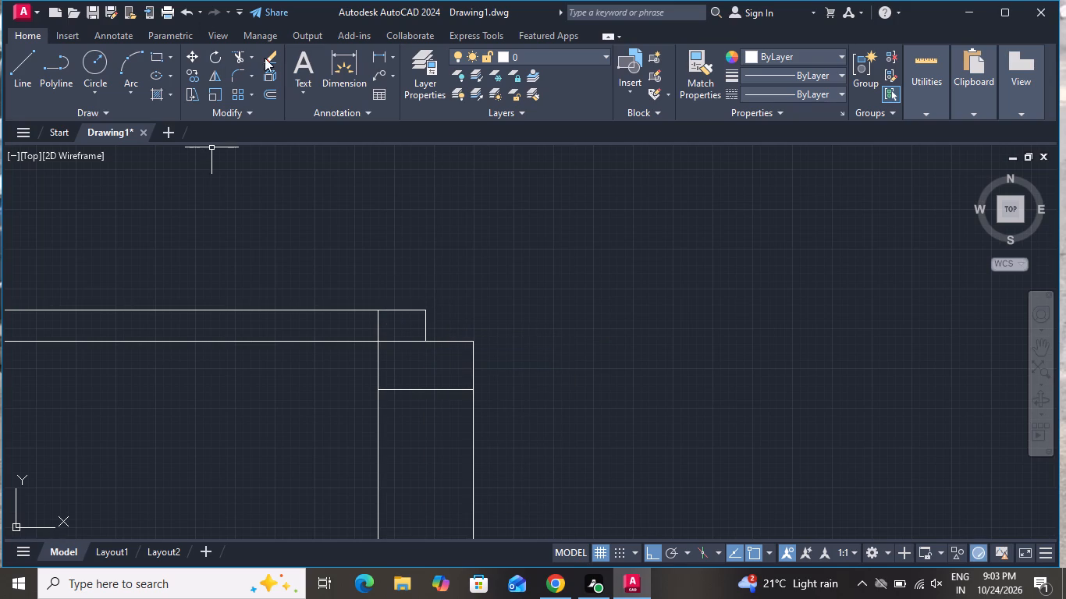
Trim the lower leaf's bottom line between the partition face and the hinge-end line.
click(240, 58)
click(400, 328)
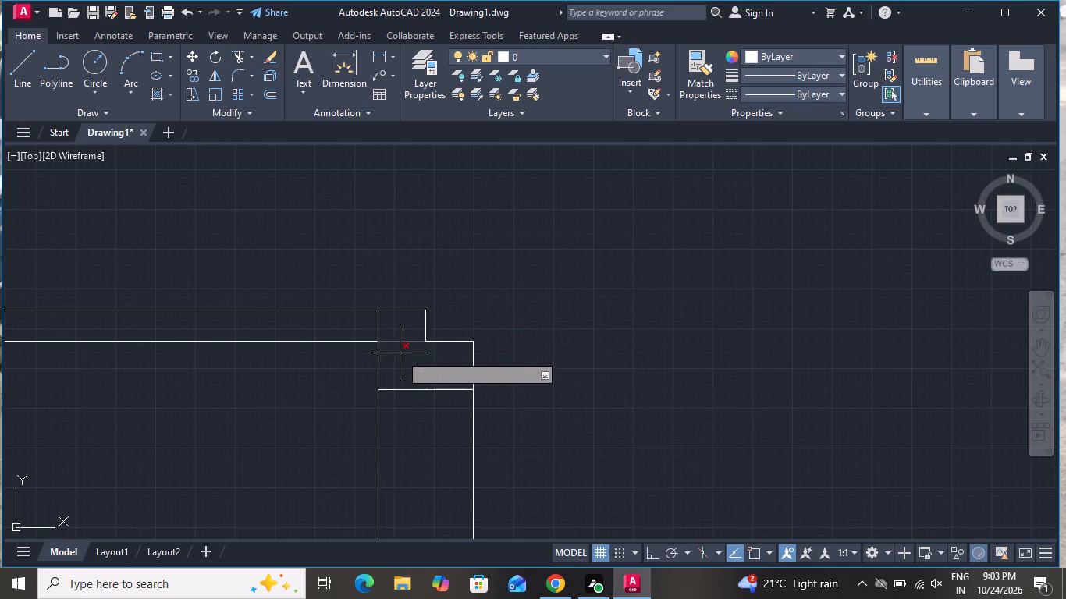
click(400, 353)
right_click(441, 236)
click(453, 255)
Draw a short horizontal line across the west room's east wall, starting from the midpoint of the wall's outer face.
scroll(455, 279, down, 2)
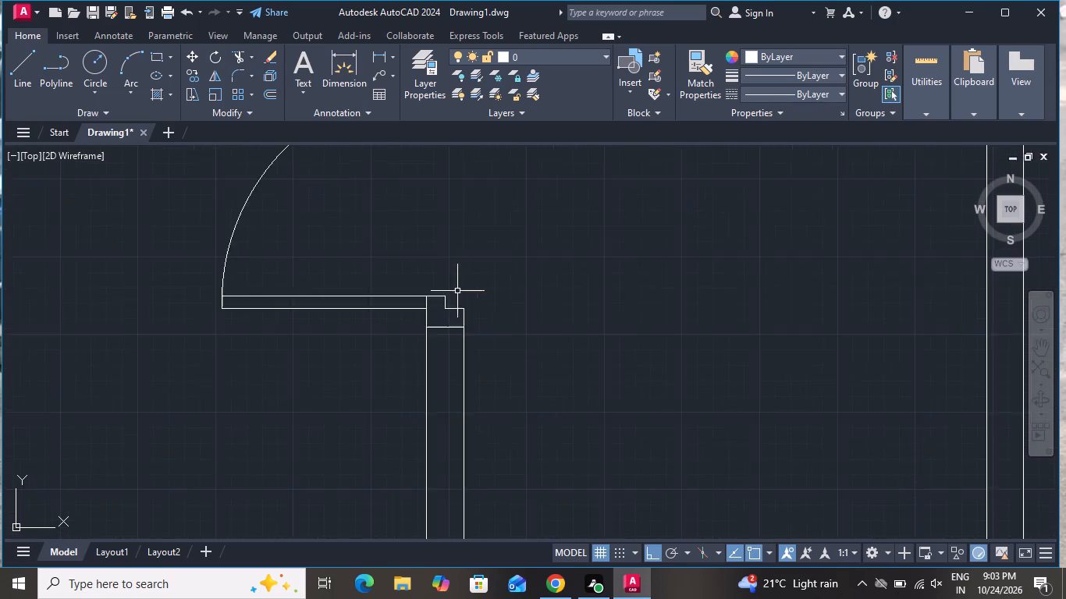
scroll(457, 291, down, 4)
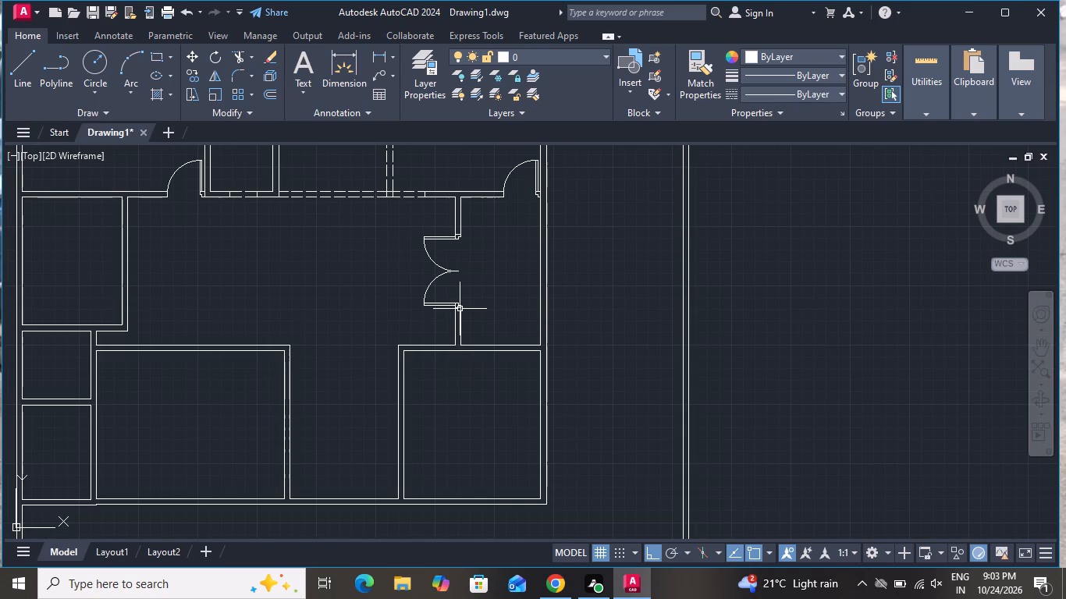
scroll(459, 305, down, 1)
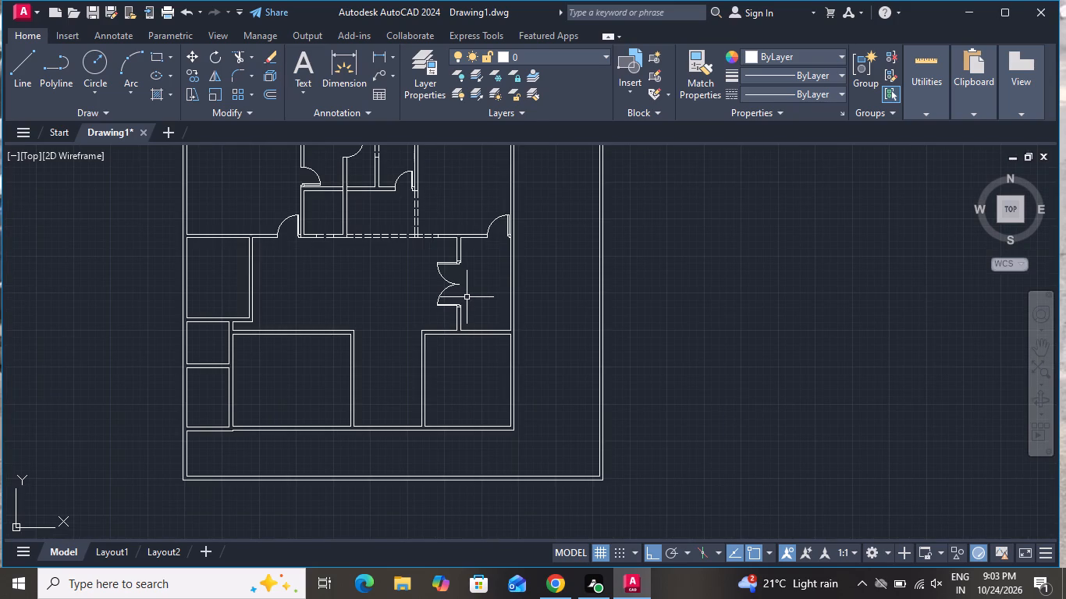
click(24, 57)
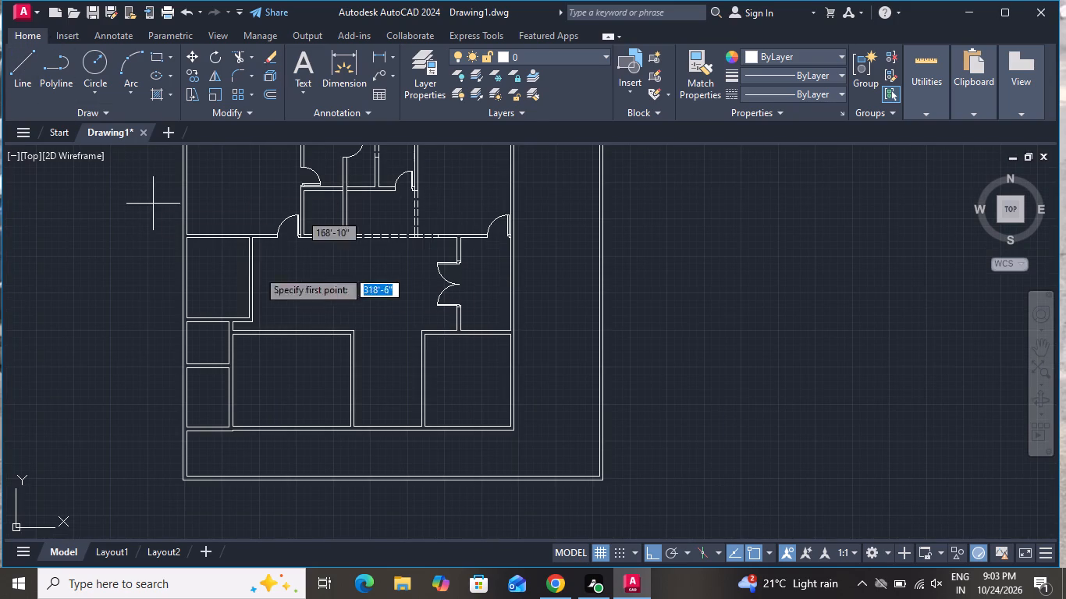
scroll(240, 285, up, 2)
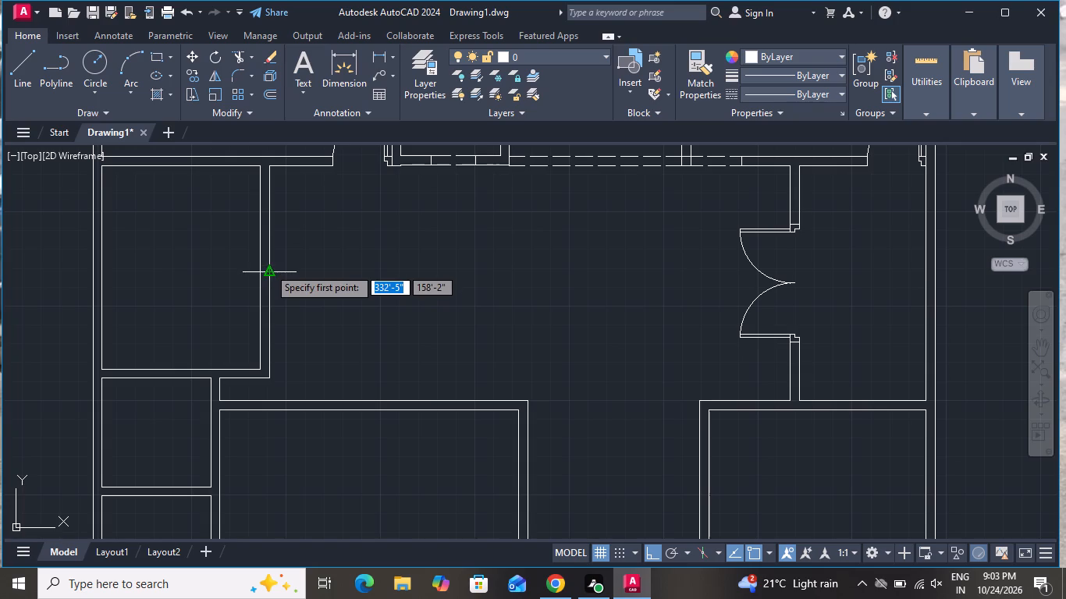
click(268, 268)
click(261, 275)
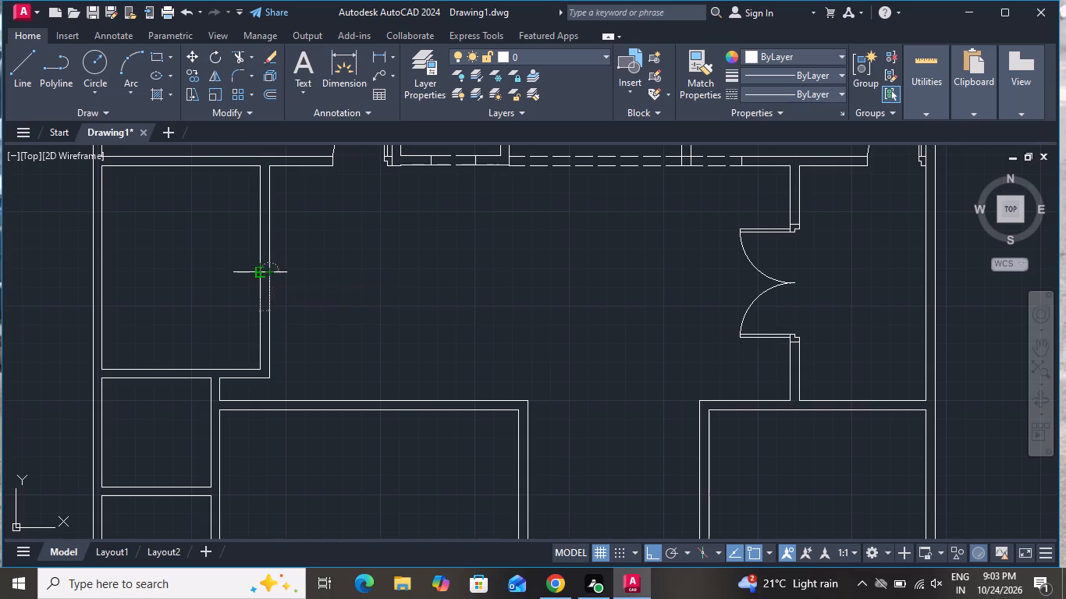
right_click(261, 275)
click(297, 303)
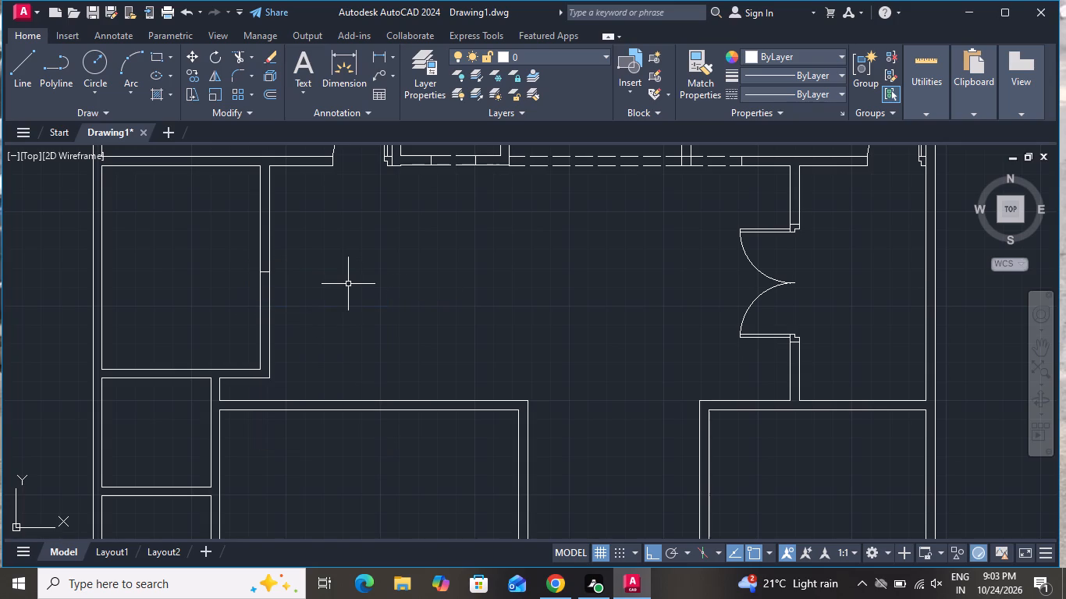
Offset the short line across the west room's east wall by 3'.
text(o)
key(space)
key(3)
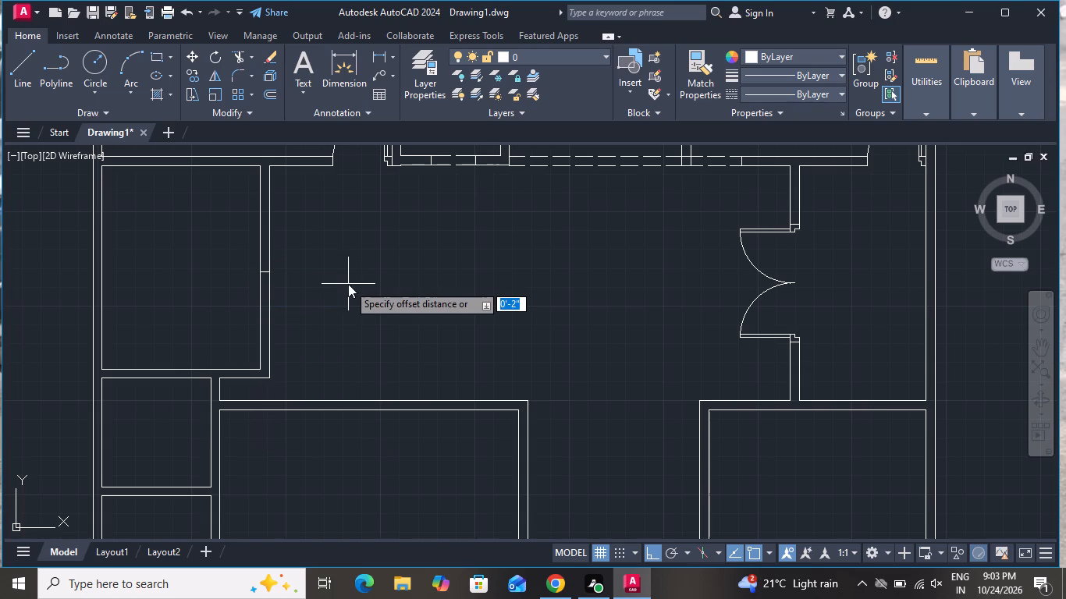
key(apostrophe)
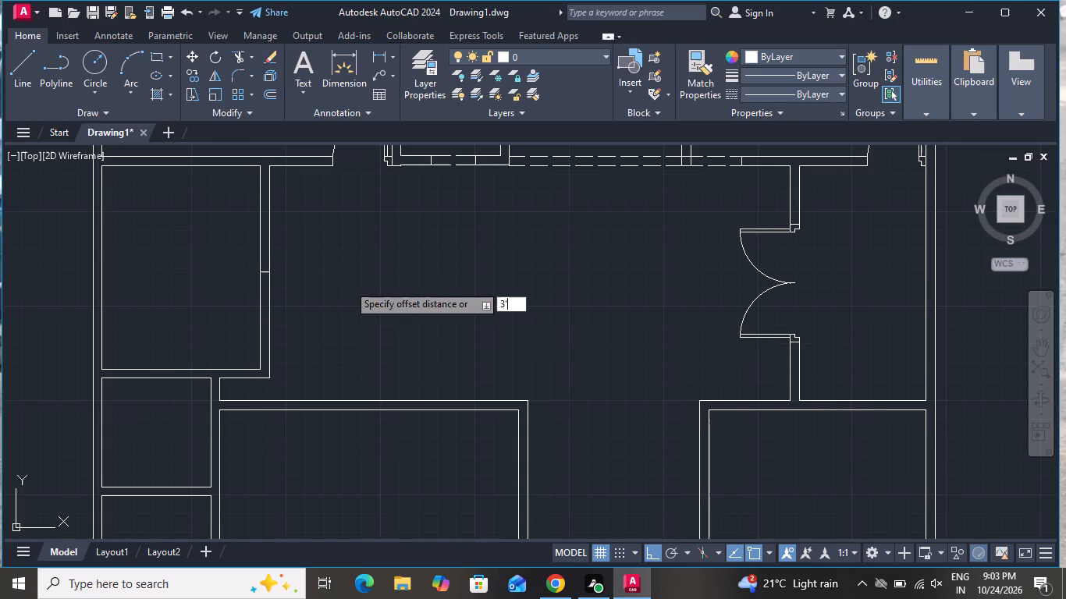
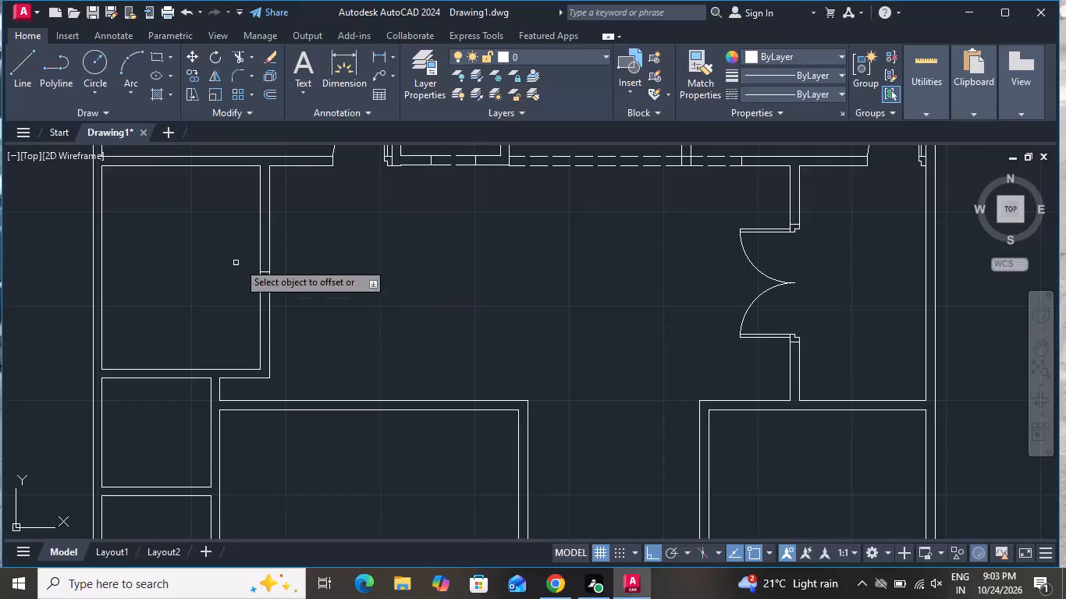
Offset the short line across the west room's east wall by 3' both upward and downward to mark the double-door opening.
scroll(240, 262, up, 2)
click(295, 285)
click(301, 230)
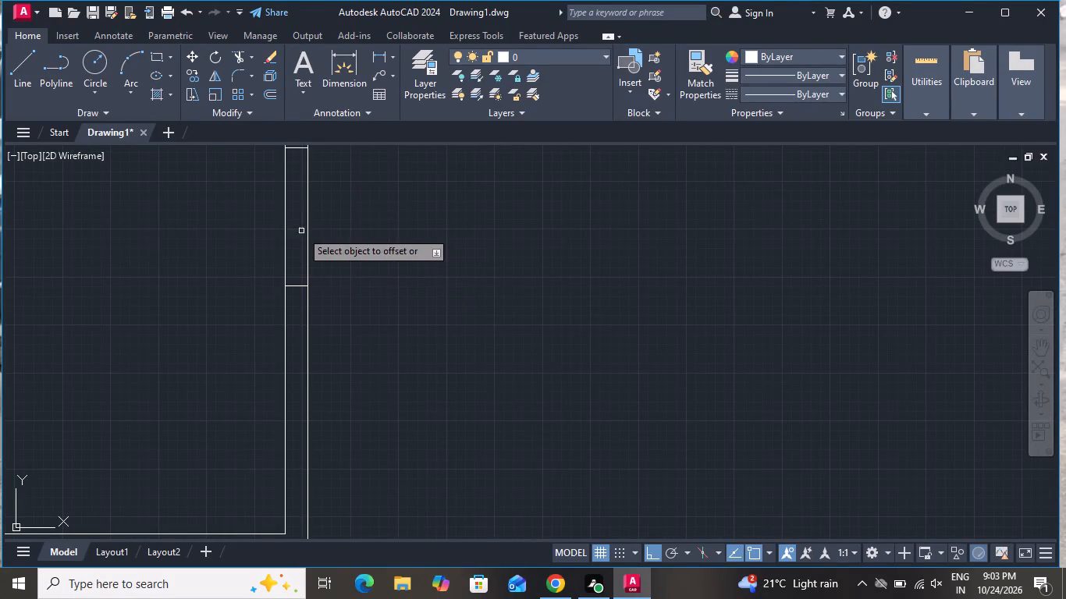
click(300, 285)
click(304, 338)
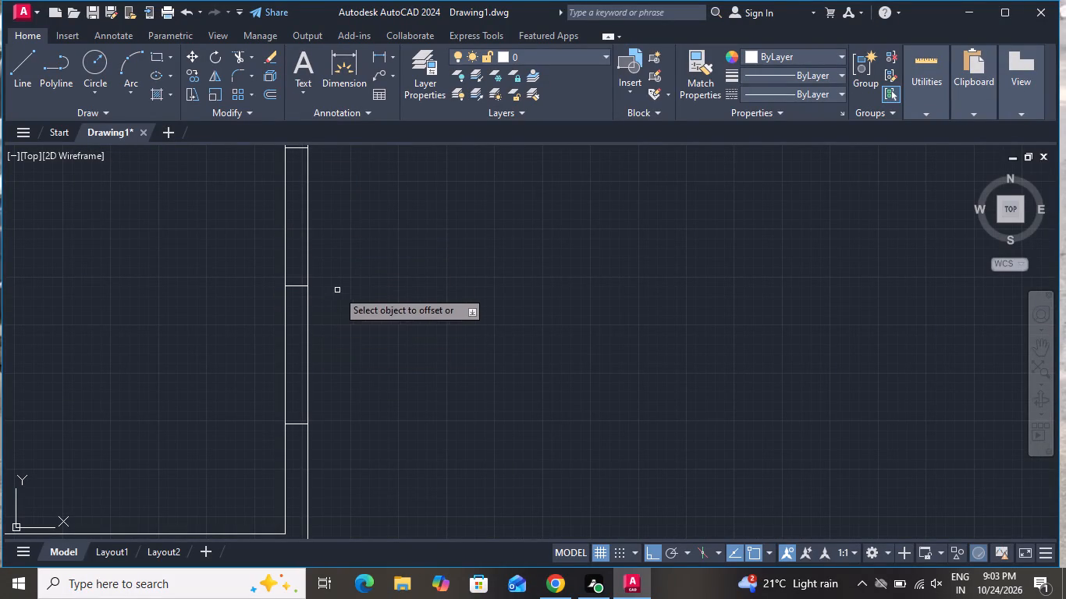
right_click(337, 289)
click(349, 313)
Offset the opening's upper and lower end lines 3" outward, away from the opening's centre.
scroll(369, 368, down, 1)
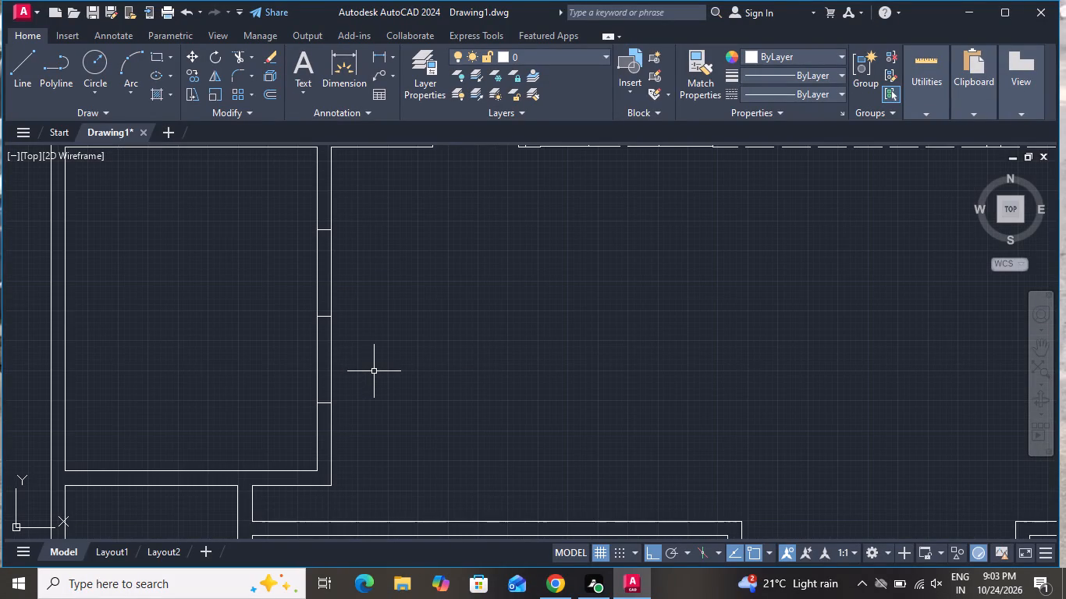
text(o)
key(space)
key(3)
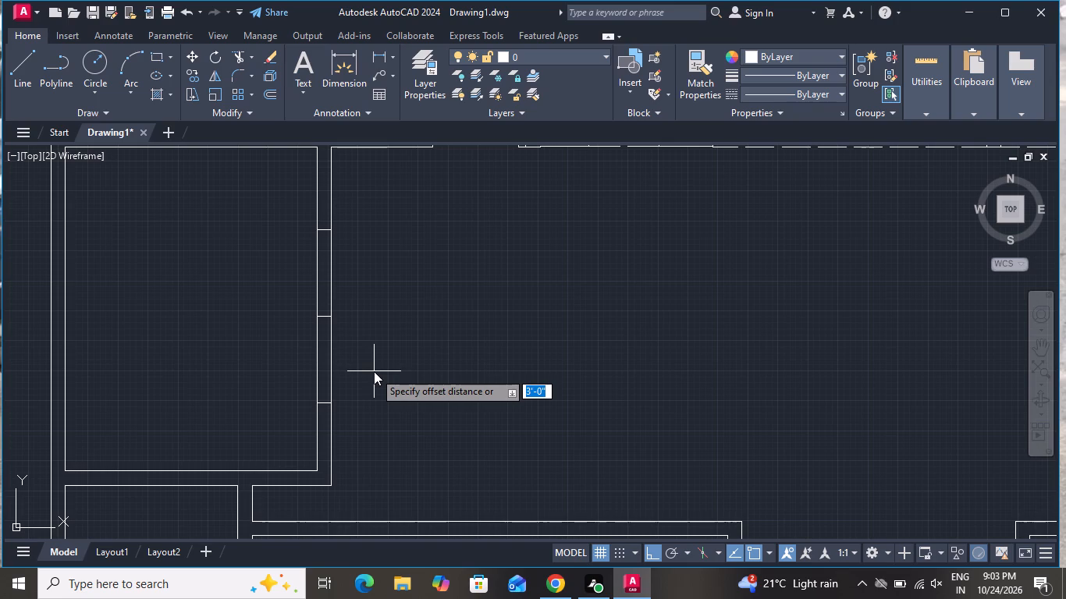
key(shift+quotedbl)
key(Return)
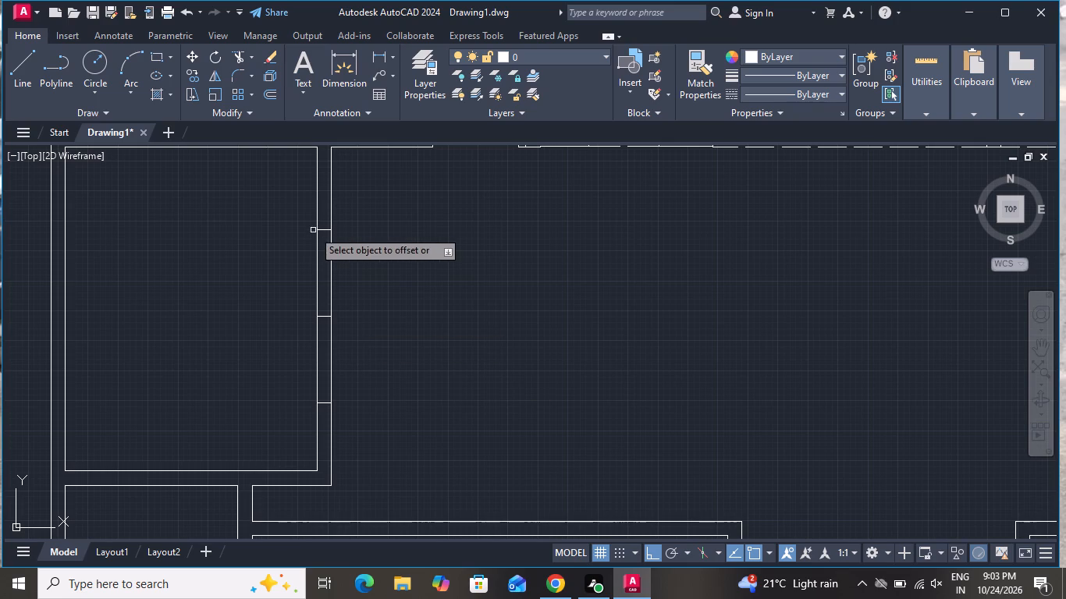
click(324, 229)
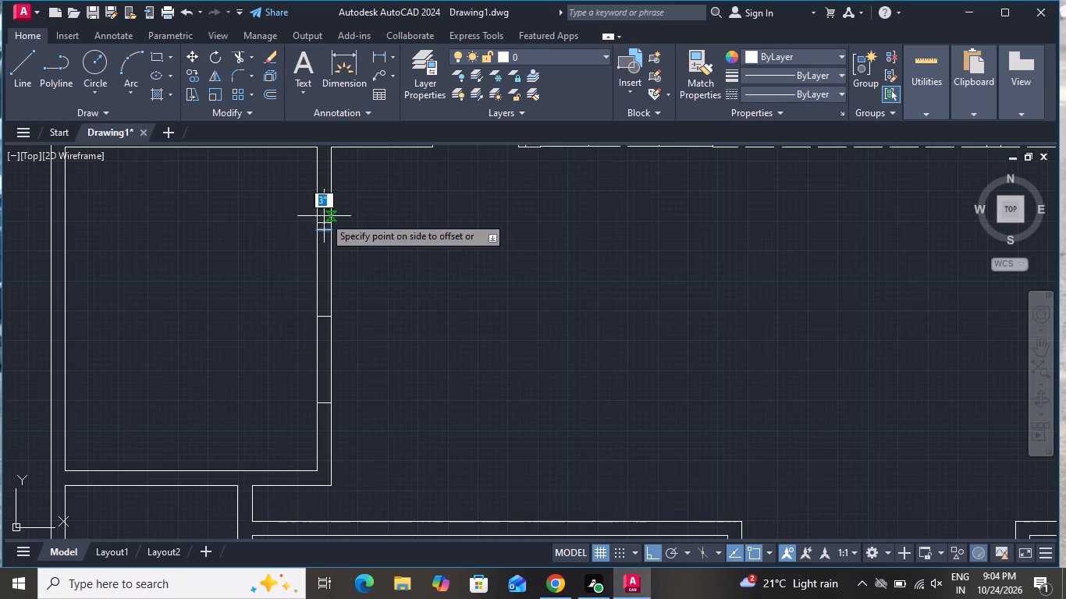
click(324, 216)
click(325, 402)
click(325, 416)
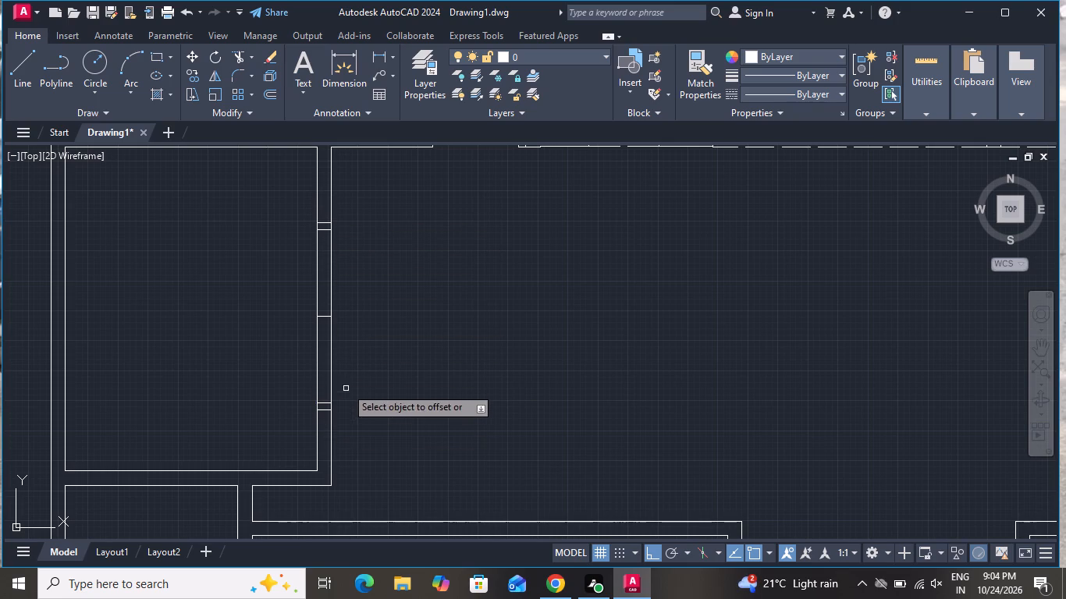
right_click(353, 376)
click(368, 399)
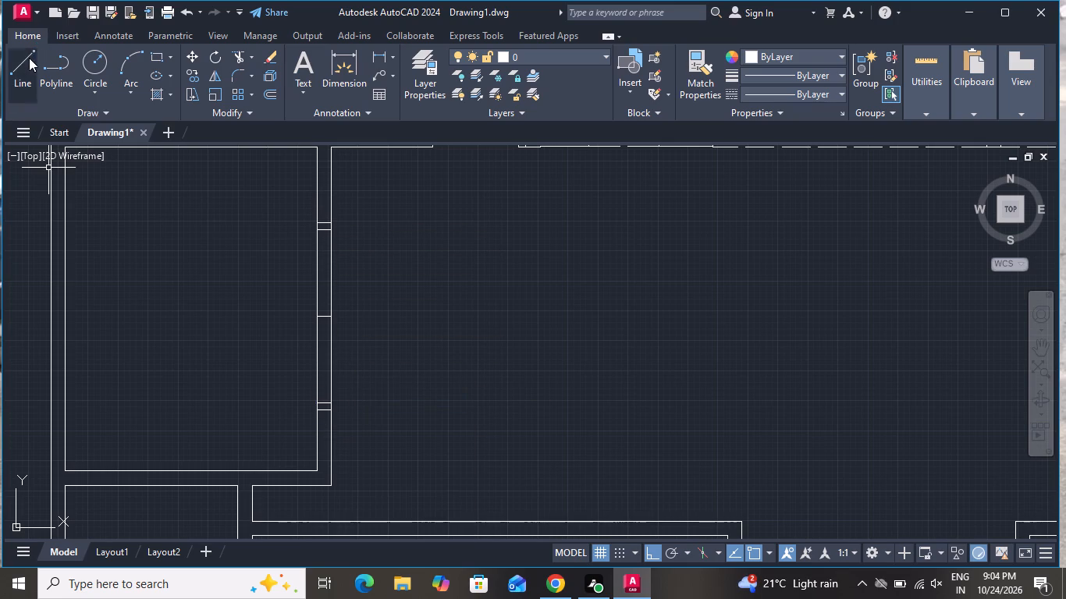
Draw a 3' horizontal line westward into the room from the midpoint of the opening's upper end line.
click(27, 60)
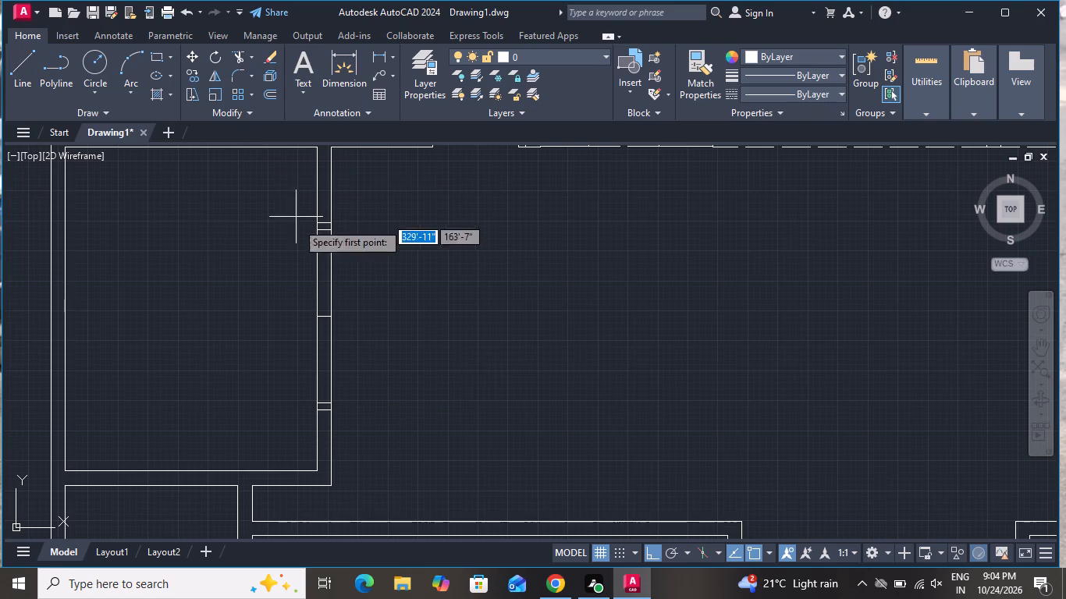
scroll(326, 243, up, 2)
click(314, 210)
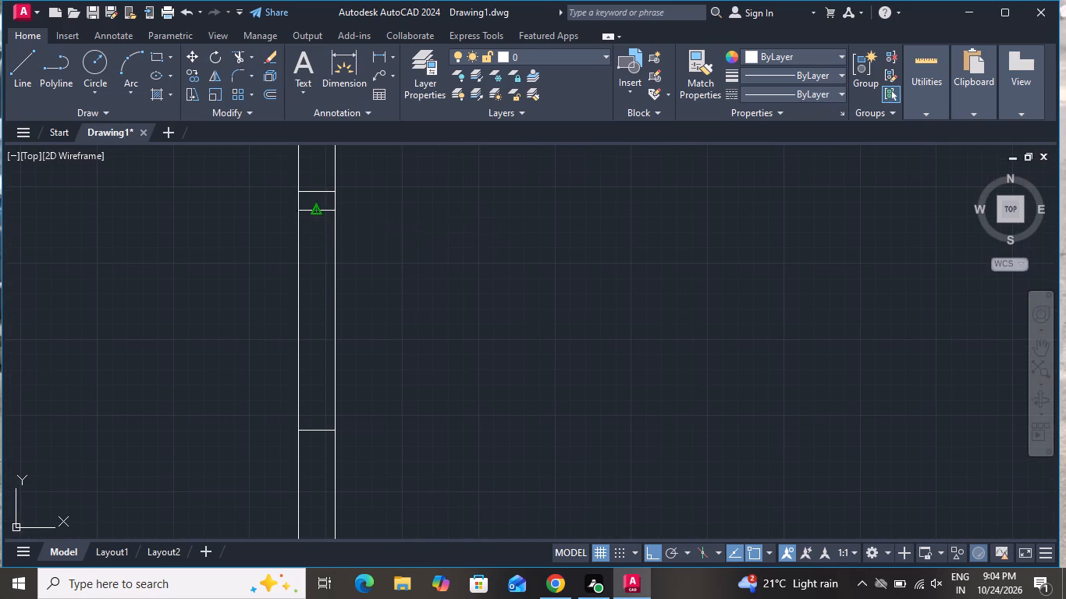
key(3)
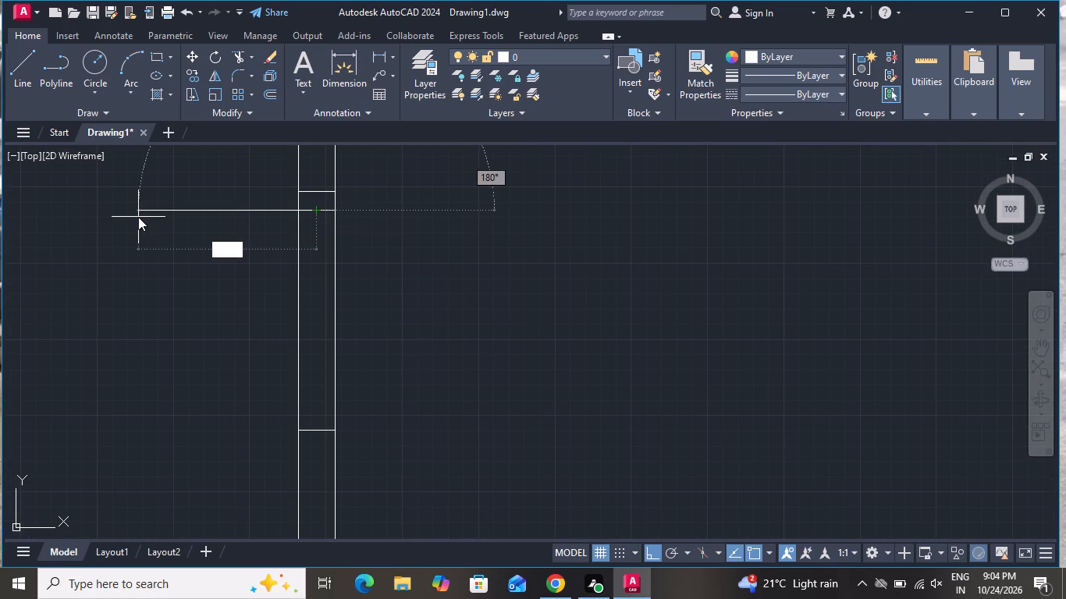
key(apostrophe)
key(Return)
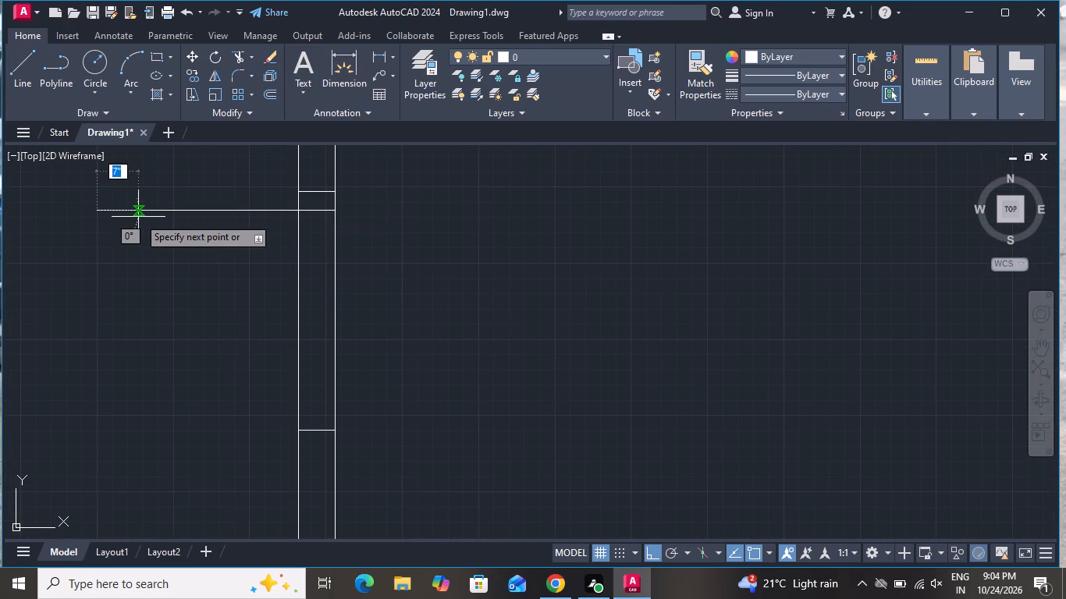
right_click(138, 217)
click(152, 243)
Offset the 3' door leaf line 2" downward to give the leaf its thickness.
scroll(176, 290, down, 1)
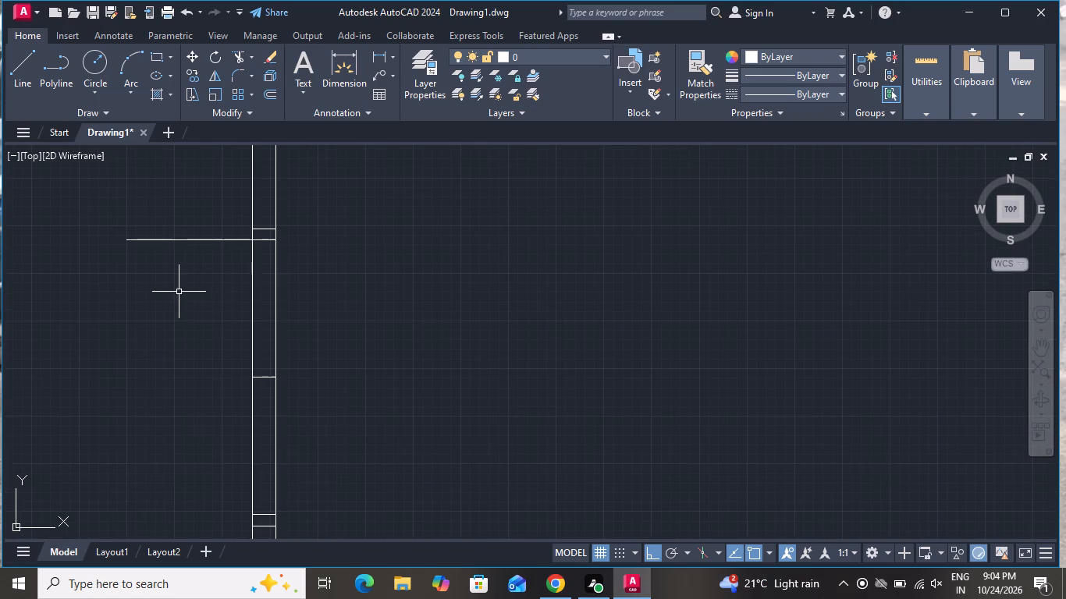
text(o)
key(space)
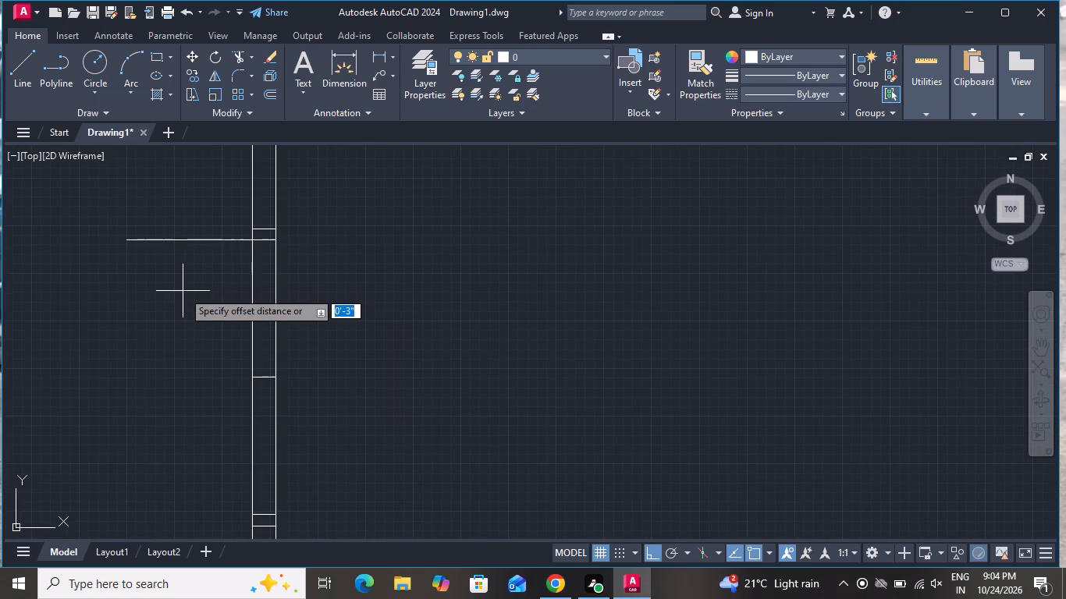
key(2)
key(shift+quotedbl)
key(Return)
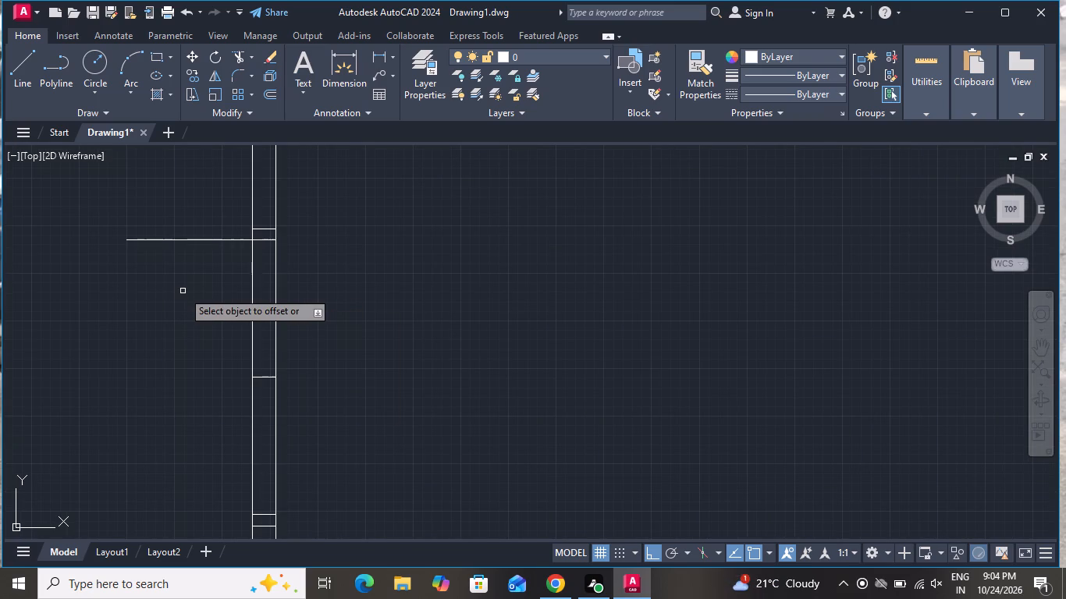
click(183, 240)
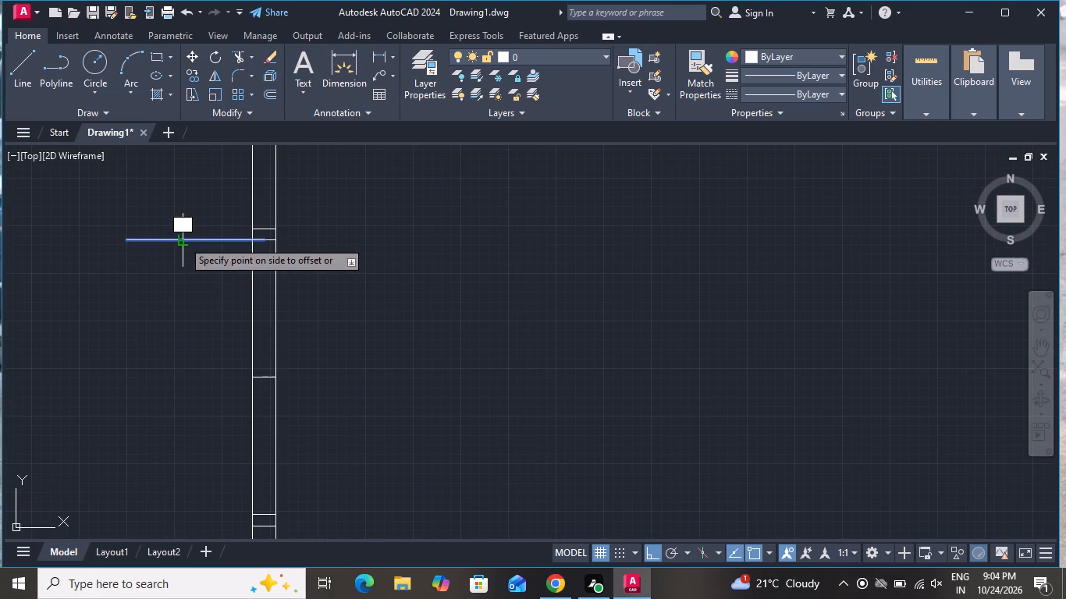
click(183, 264)
right_click(176, 292)
click(191, 317)
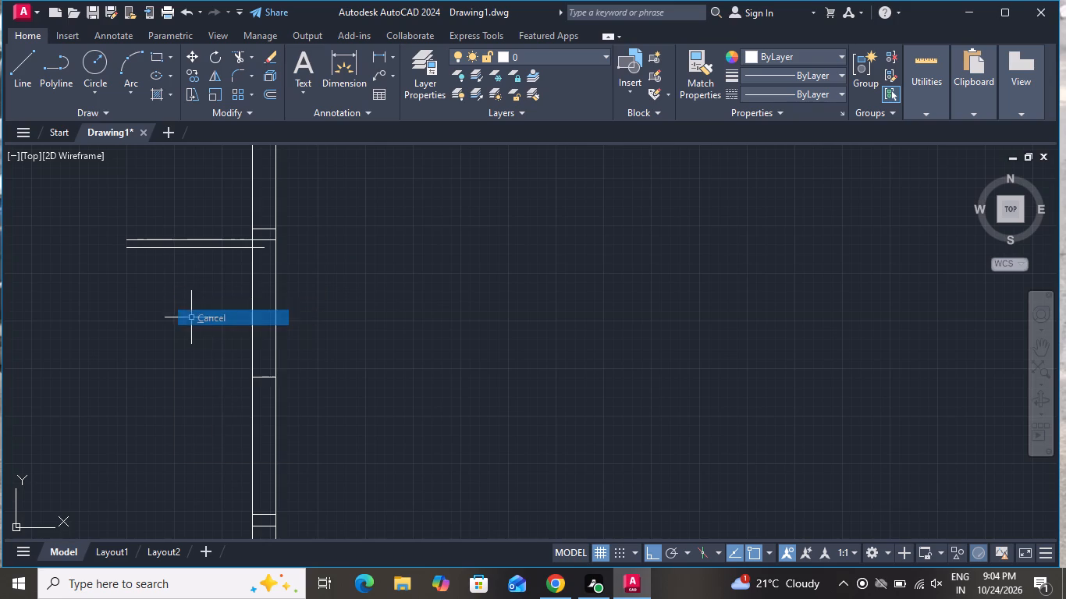
Draw a three-point swing arc from the opening's centre-line midpoint through the leaf's lower outer corner to its upper outer corner.
key(a)
key(space)
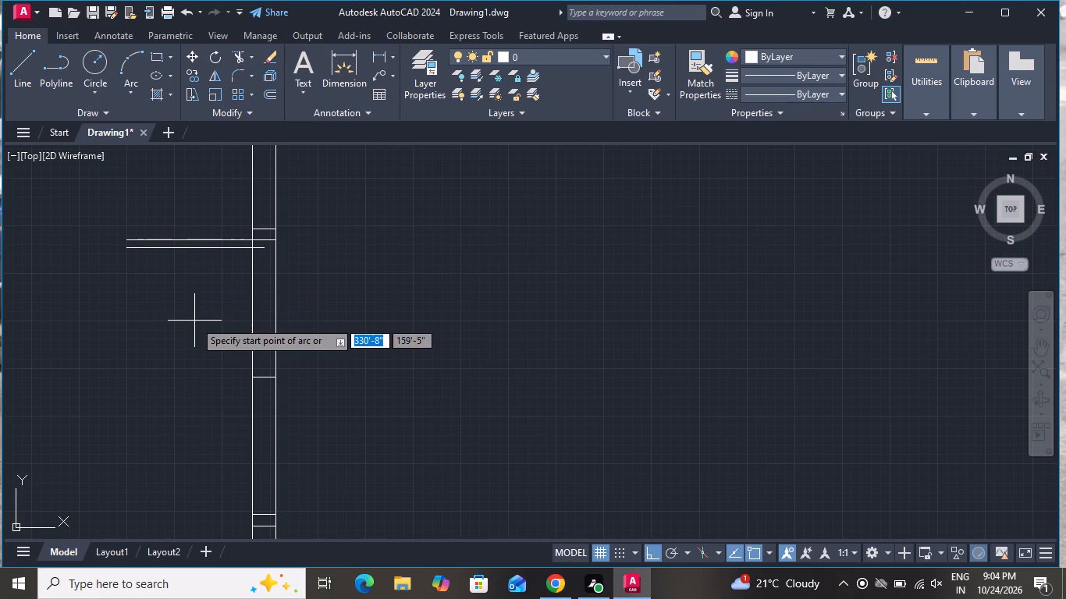
scroll(260, 372, up, 1)
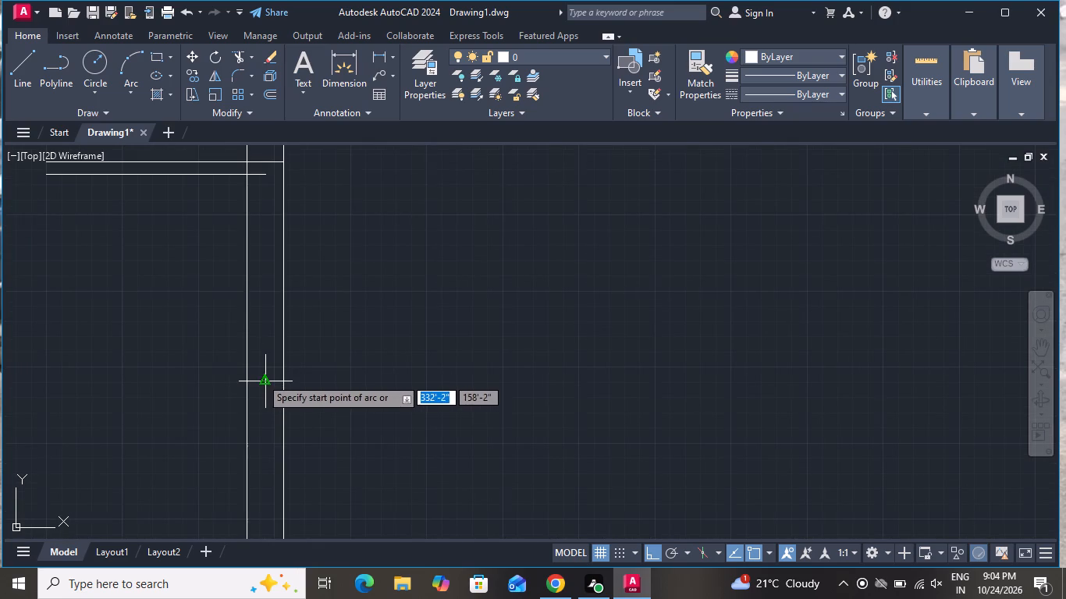
click(261, 376)
scroll(81, 238, down, 3)
scroll(74, 220, up, 4)
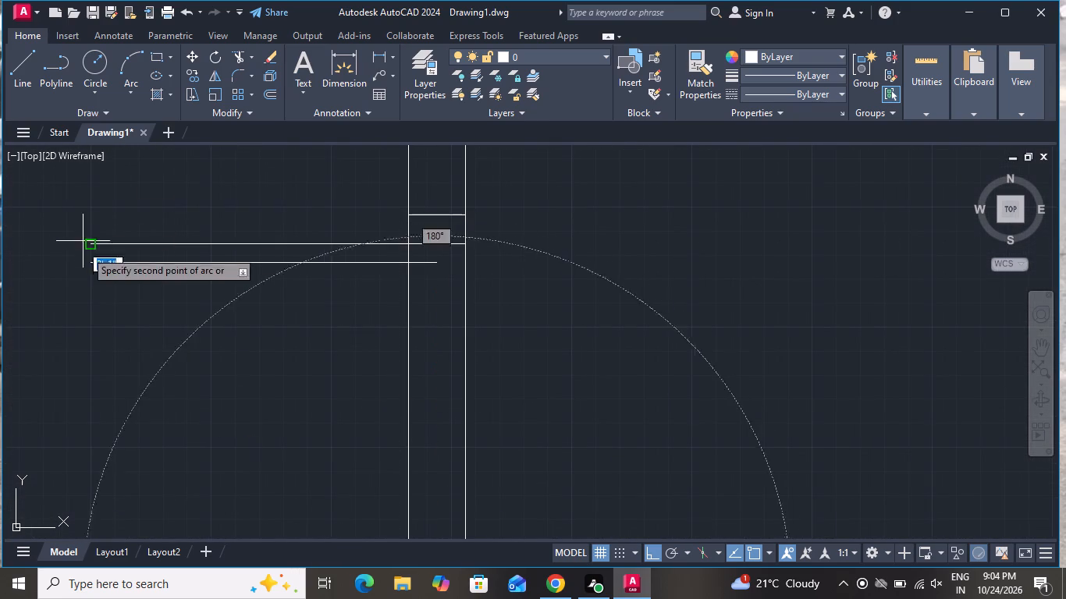
click(86, 262)
click(92, 242)
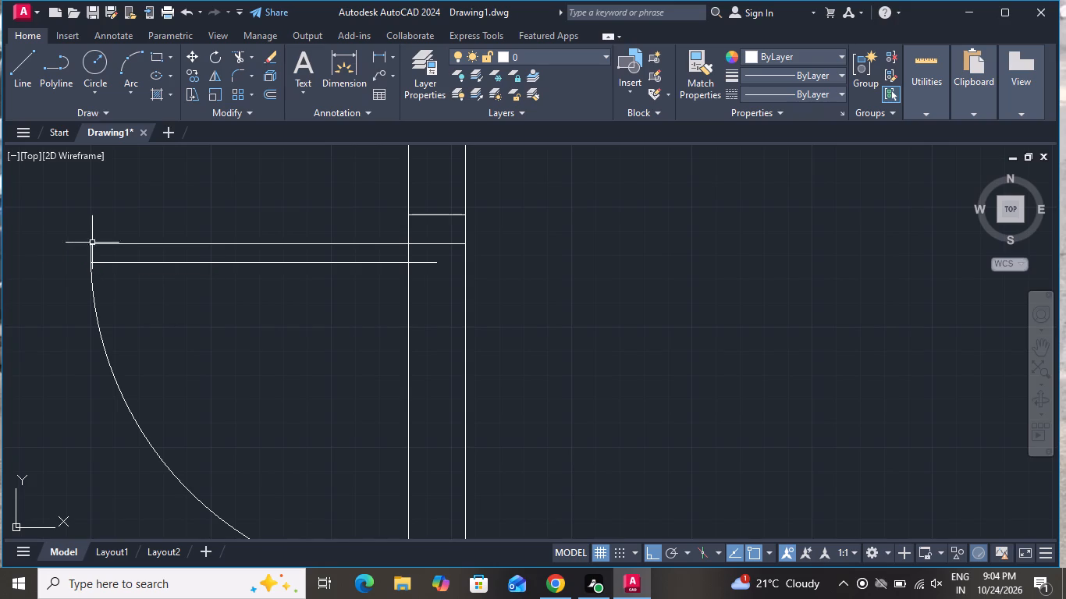
Draw a short vertical line closing the leaf's hinge end, from its bottom line up to its top line.
scroll(178, 245, down, 2)
click(32, 70)
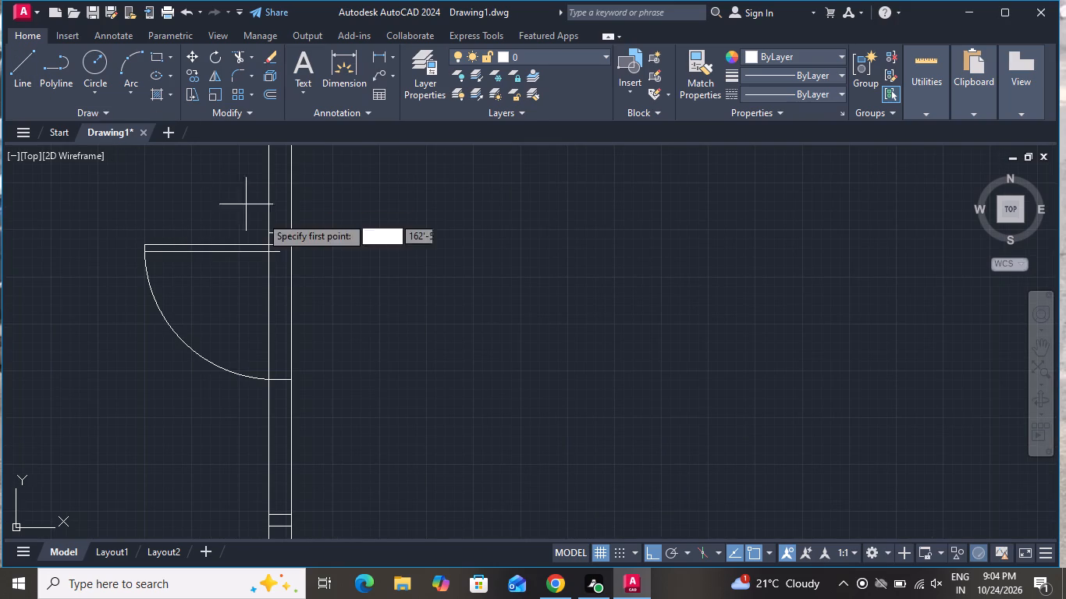
scroll(276, 231, up, 3)
scroll(273, 294, up, 2)
click(284, 321)
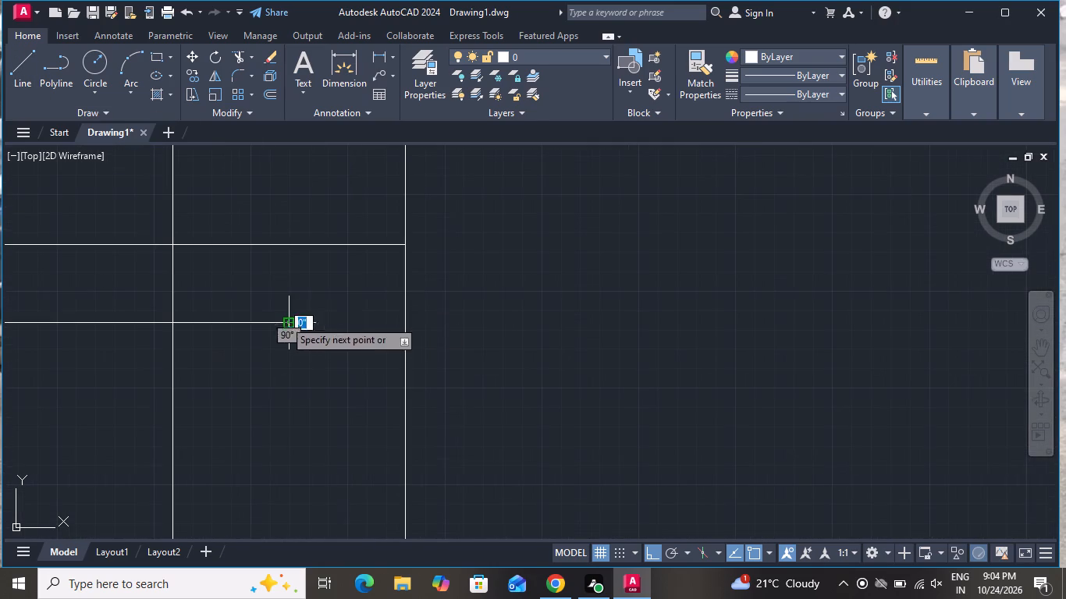
click(289, 243)
right_click(289, 243)
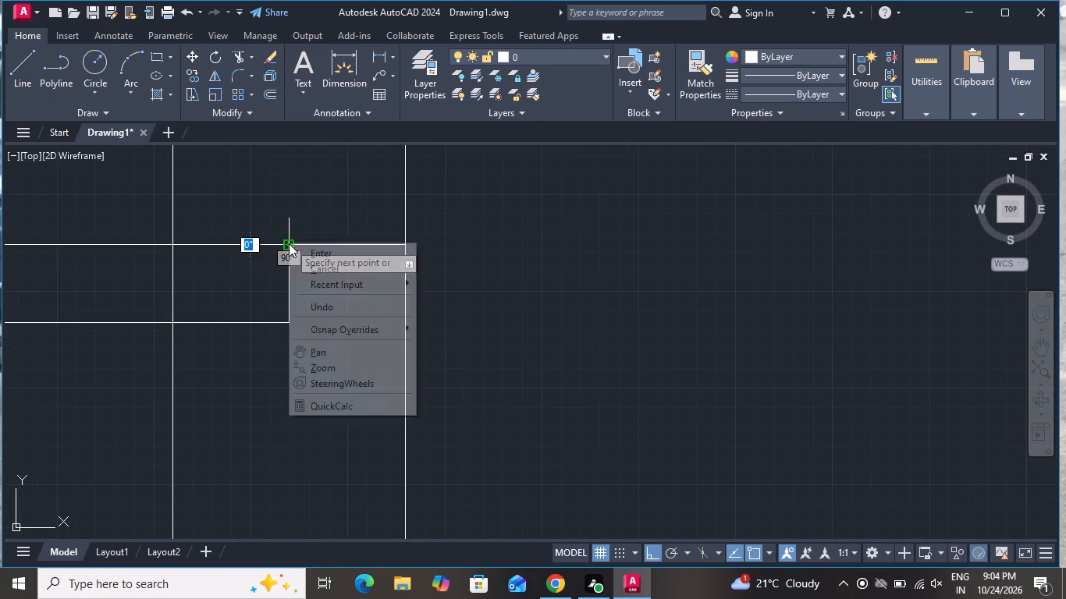
click(307, 263)
Mirror the upper door leaf, its hinge-end line and swing arc about a horizontal line through the opening's centre, keeping the originals.
scroll(233, 133, down, 6)
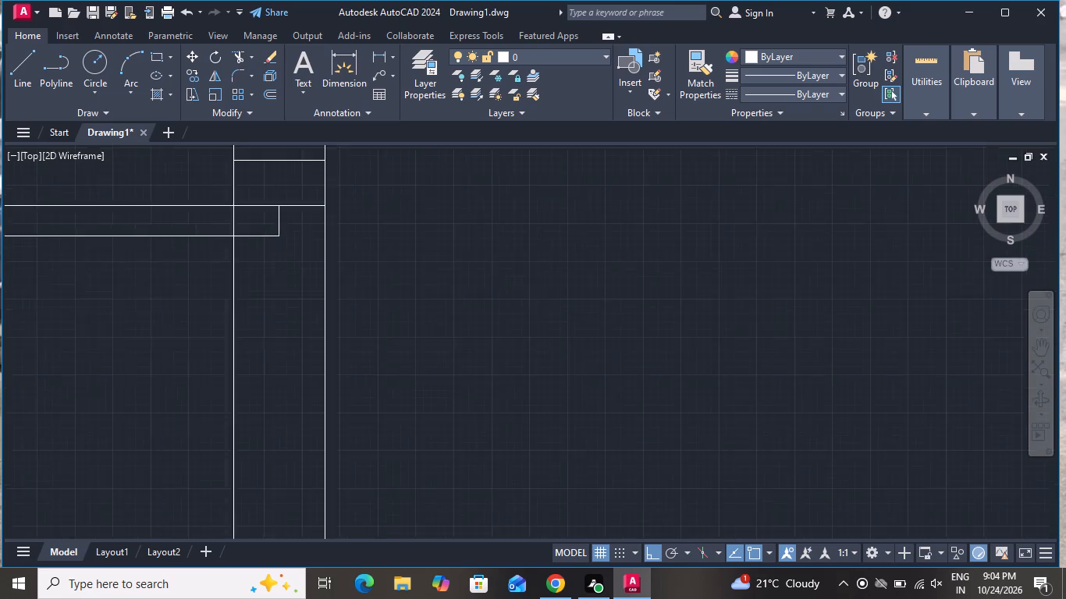
scroll(283, 198, down, 1)
click(222, 180)
click(117, 400)
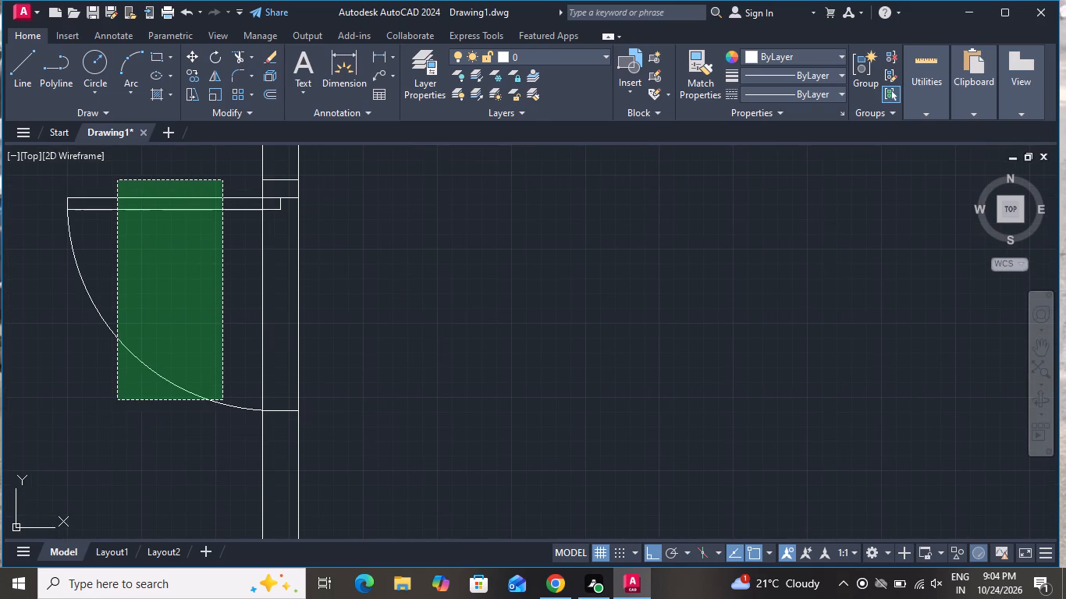
scroll(258, 173, up, 3)
scroll(328, 292, up, 2)
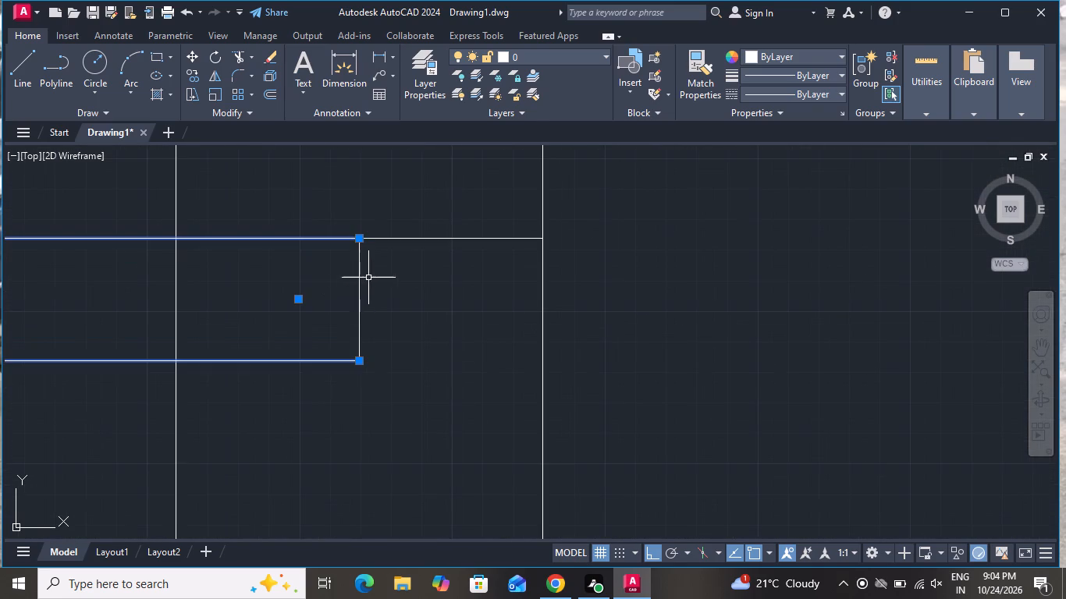
click(369, 276)
click(350, 287)
scroll(358, 285, down, 6)
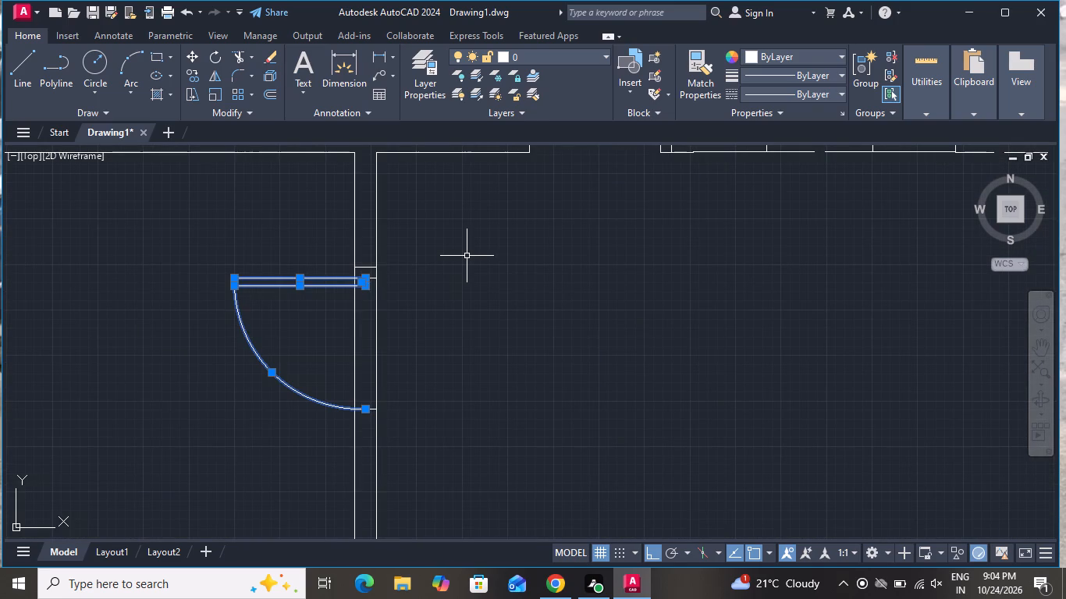
text(mi)
key(space)
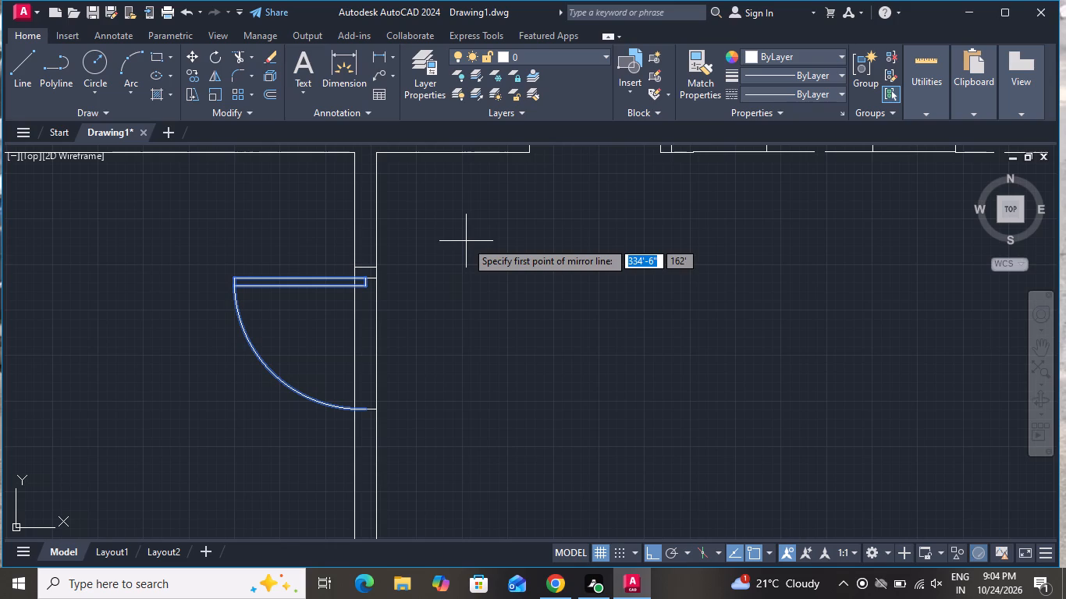
click(365, 412)
click(211, 419)
scroll(235, 381, down, 2)
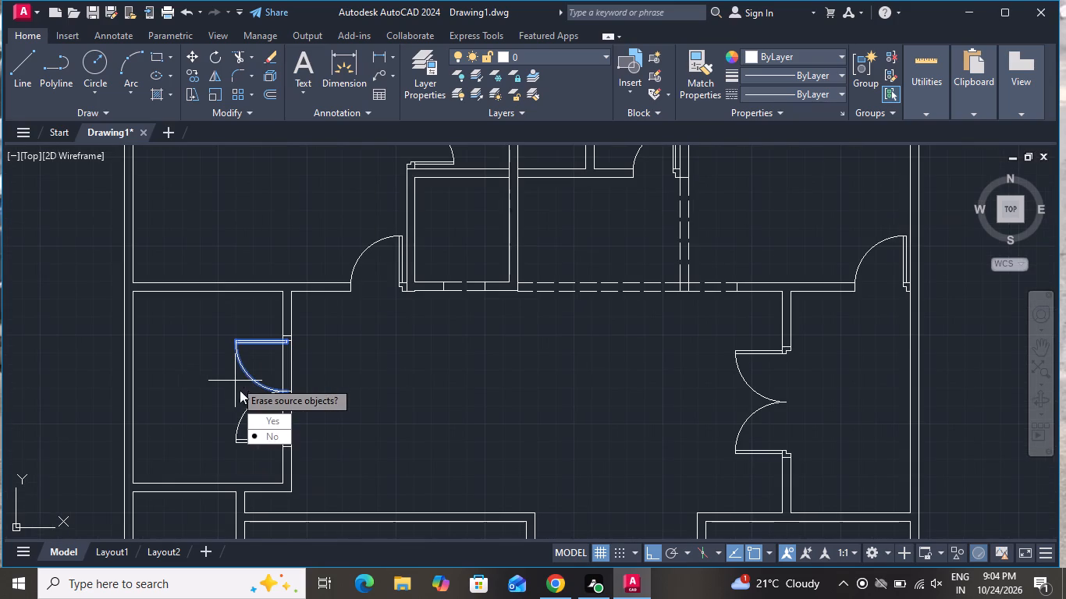
drag(270, 433, 211, 419)
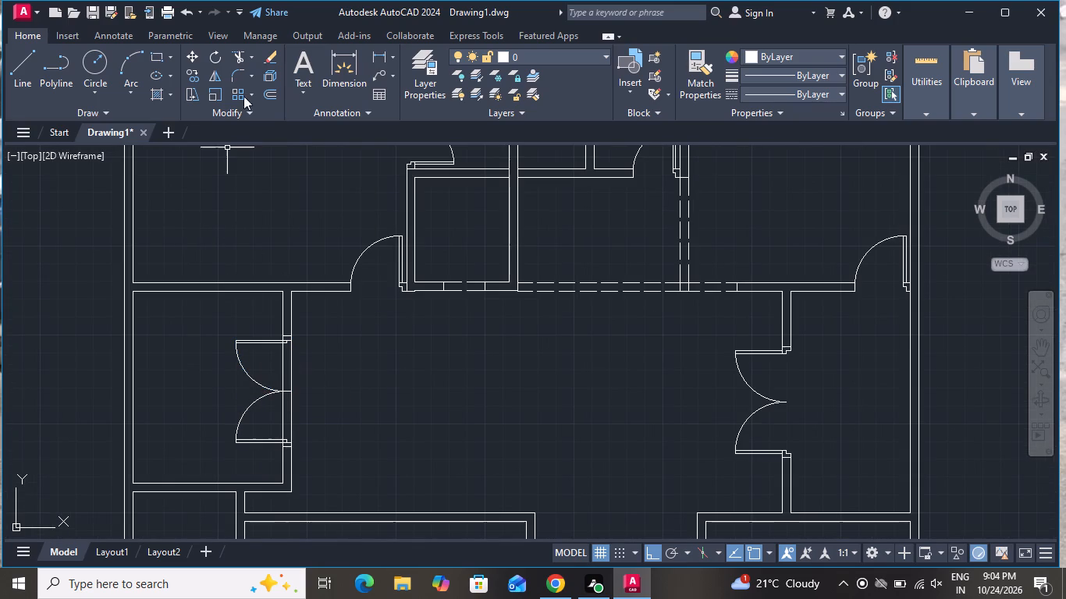
Trim both wall faces between the two door leaves and remove the short centre line across the opening.
click(233, 51)
scroll(286, 387, up, 2)
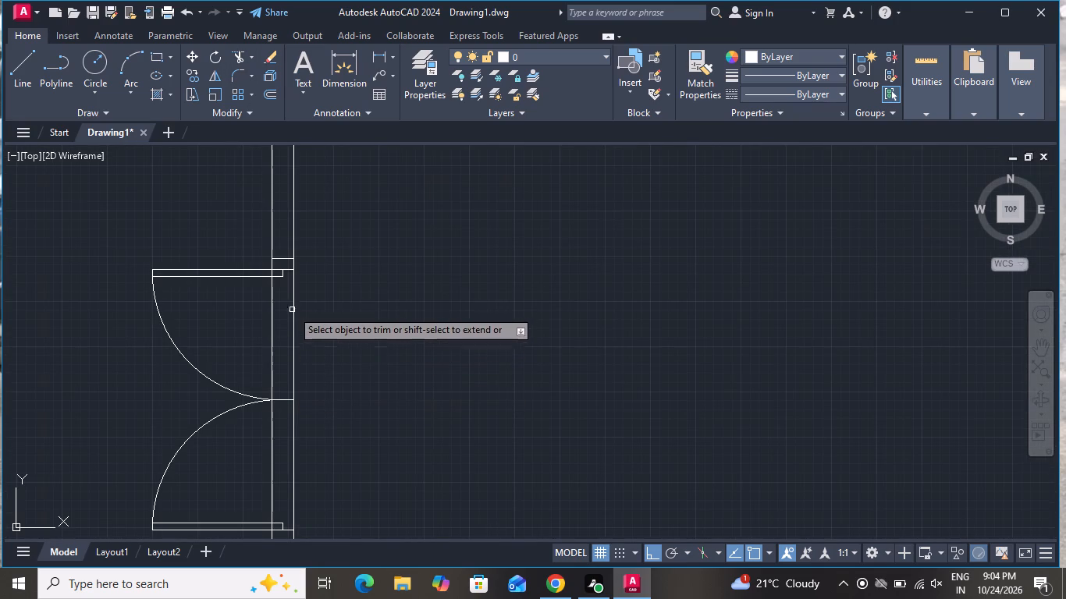
click(300, 292)
click(260, 319)
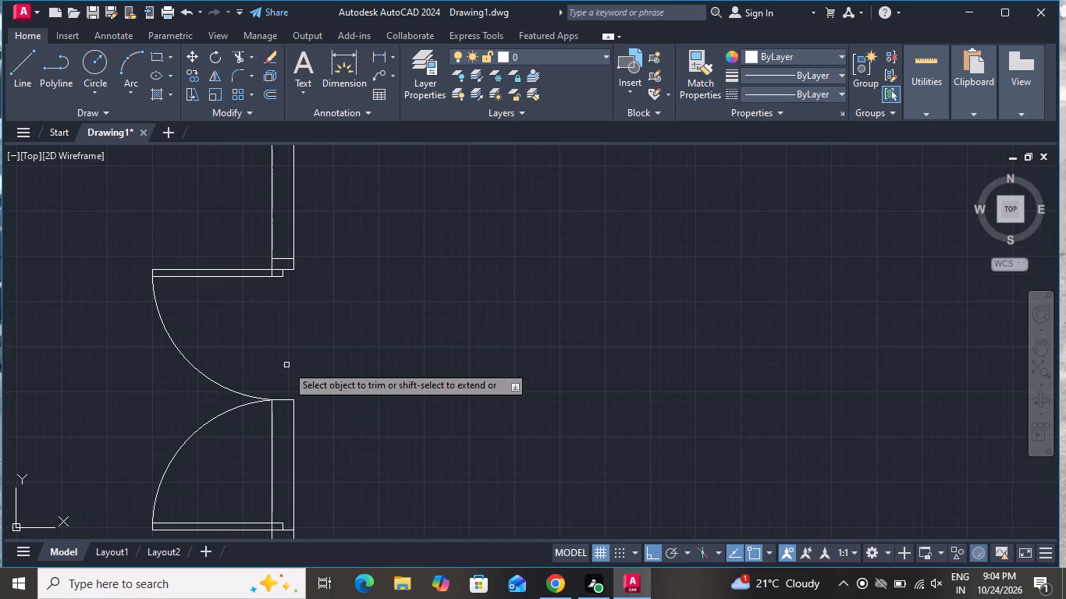
click(279, 399)
click(283, 402)
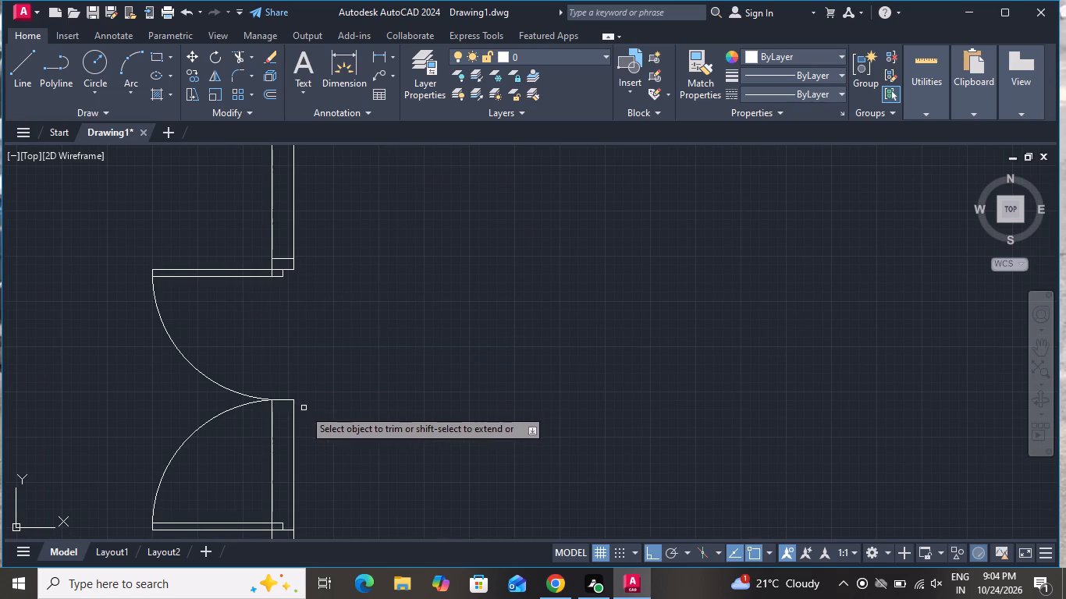
click(310, 412)
click(257, 428)
click(286, 405)
click(282, 377)
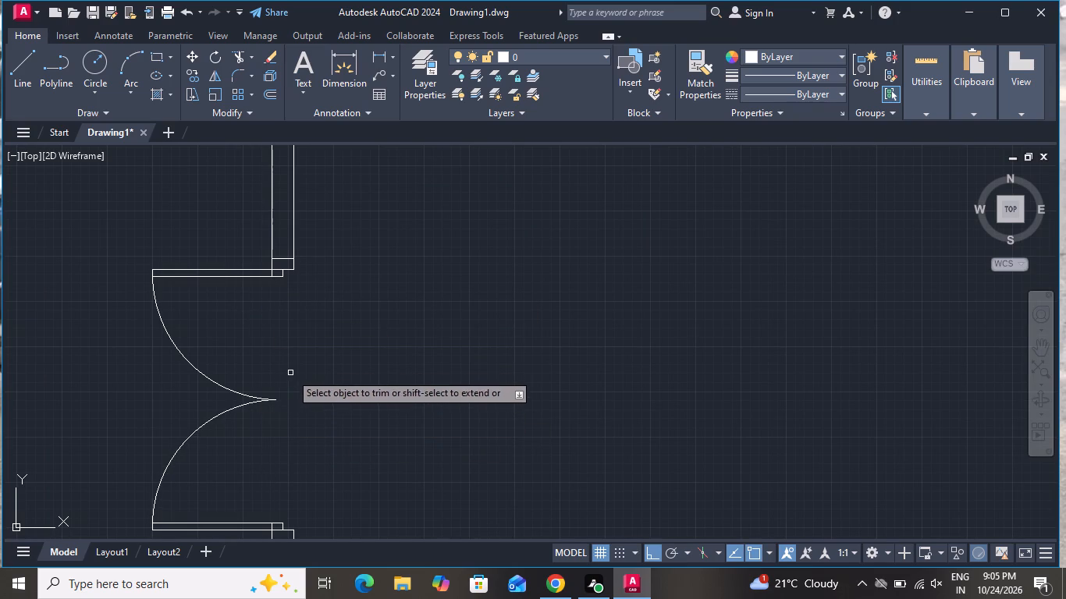
Trim the short horizontal wall-end segments crossing the leaf hinge ends at the lower and upper jambs of the western double door.
scroll(302, 365, down, 2)
scroll(299, 440, up, 4)
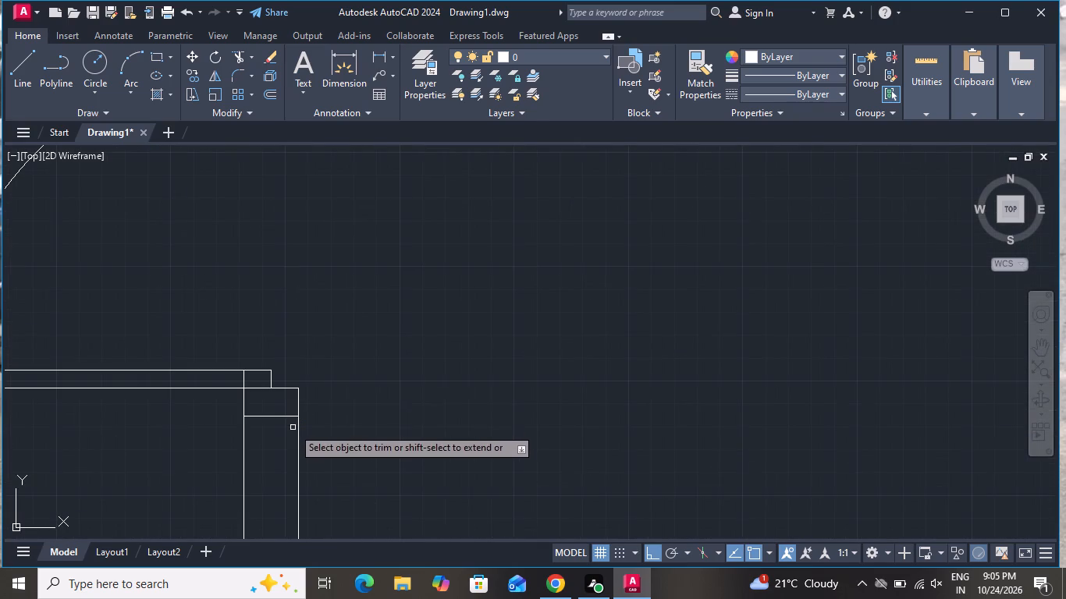
click(262, 406)
click(255, 384)
scroll(329, 455, down, 2)
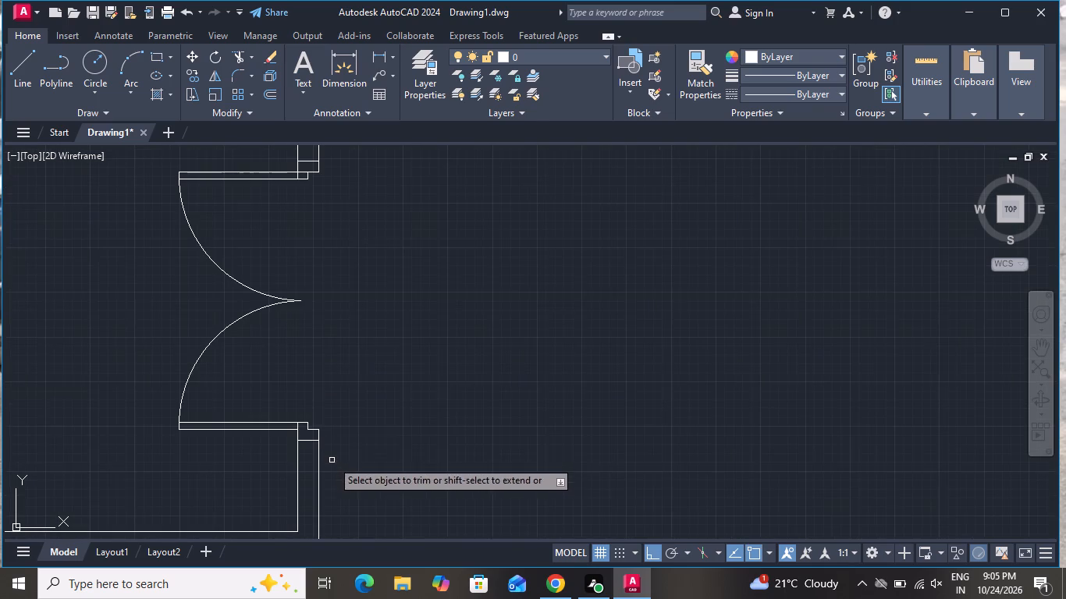
scroll(303, 161, up, 4)
click(297, 209)
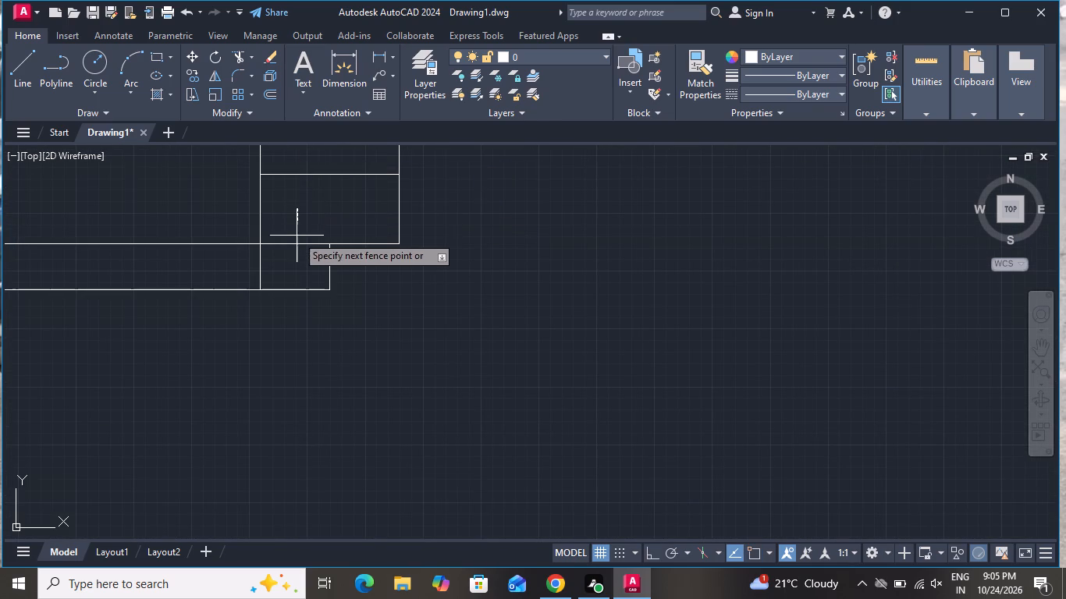
click(297, 257)
right_click(297, 257)
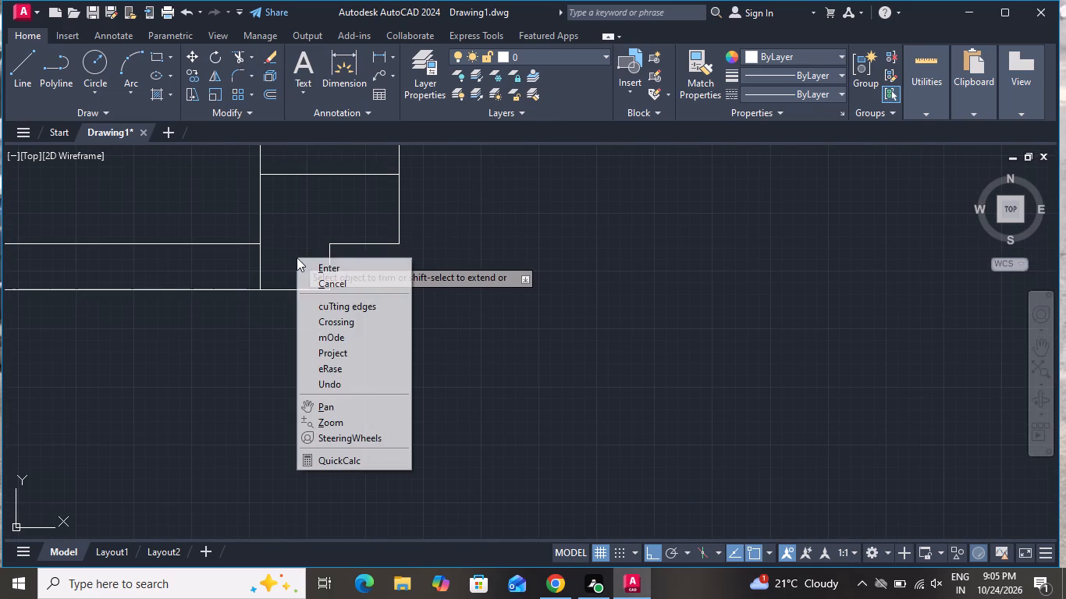
click(309, 273)
Draw two short vertical jamb lines about 2'-3" apart across the horizontal wall between the western double-door room and the small room below.
scroll(356, 367, down, 4)
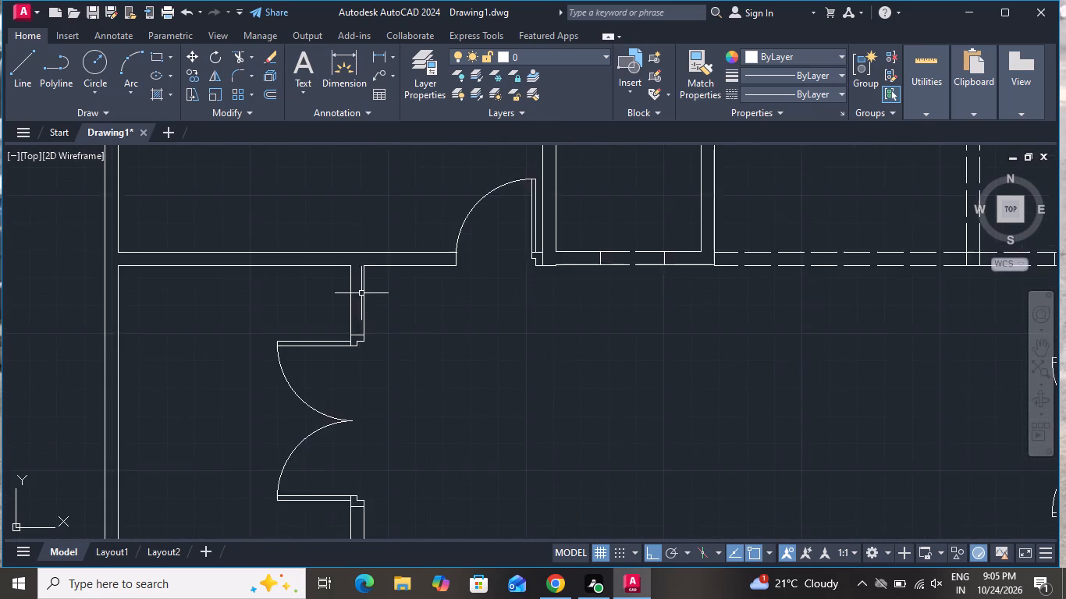
scroll(361, 293, down, 4)
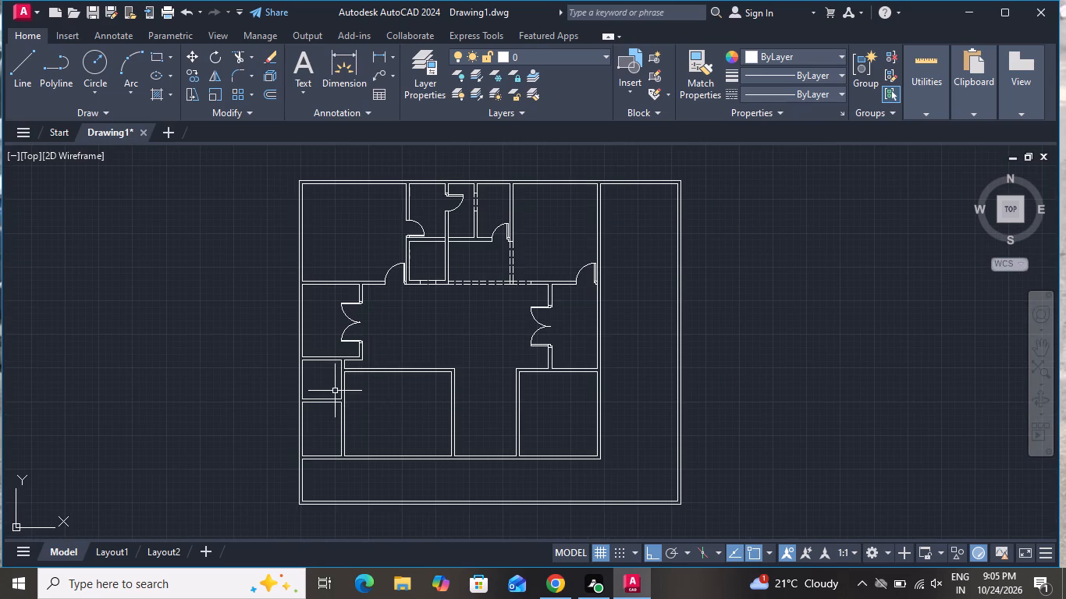
scroll(338, 368, up, 2)
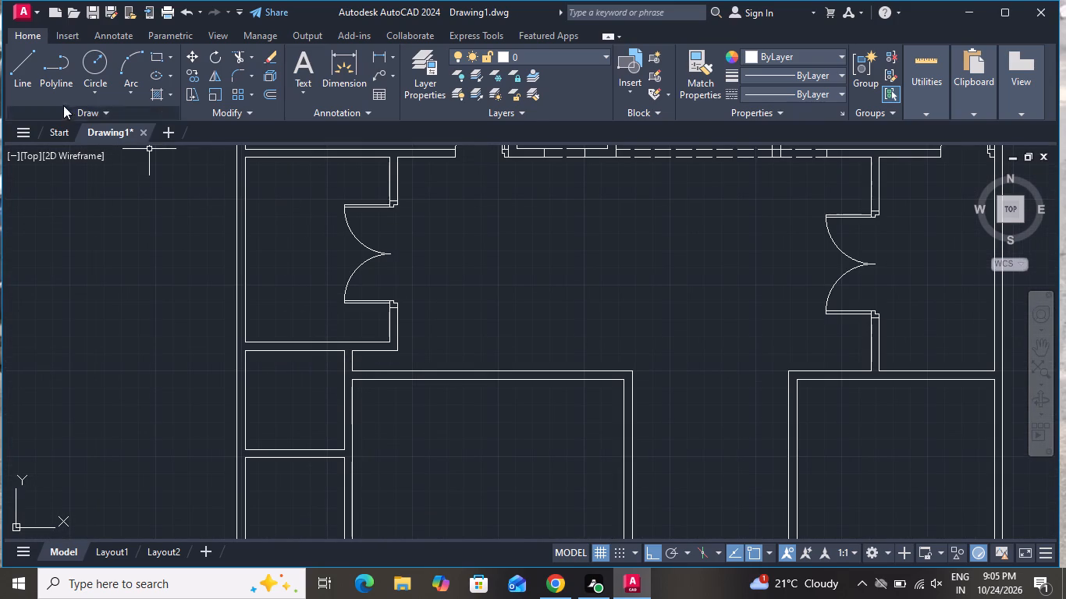
click(28, 66)
scroll(269, 374, up, 2)
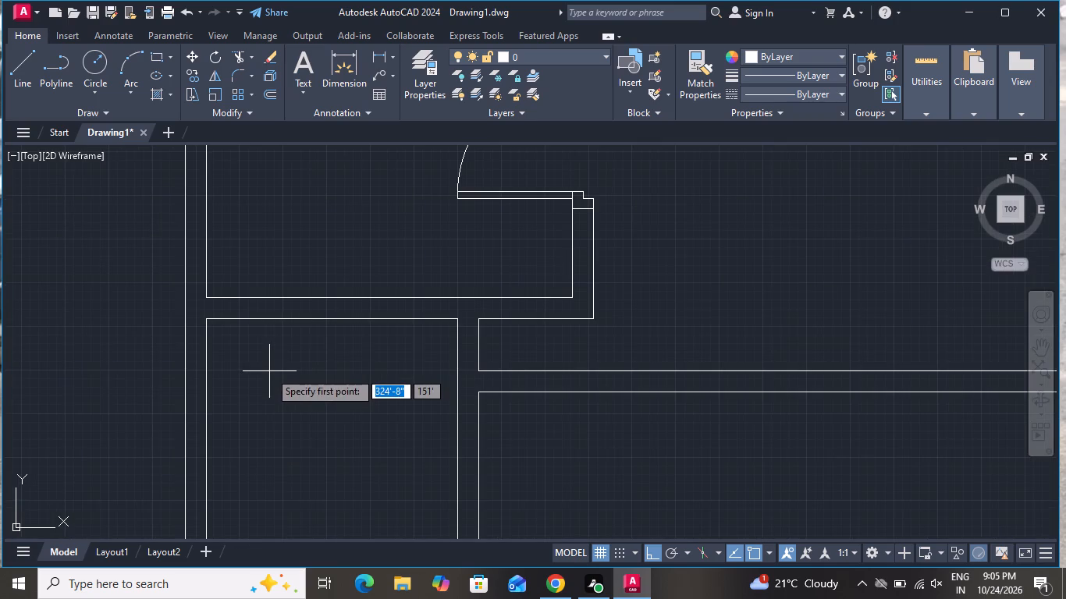
click(276, 295)
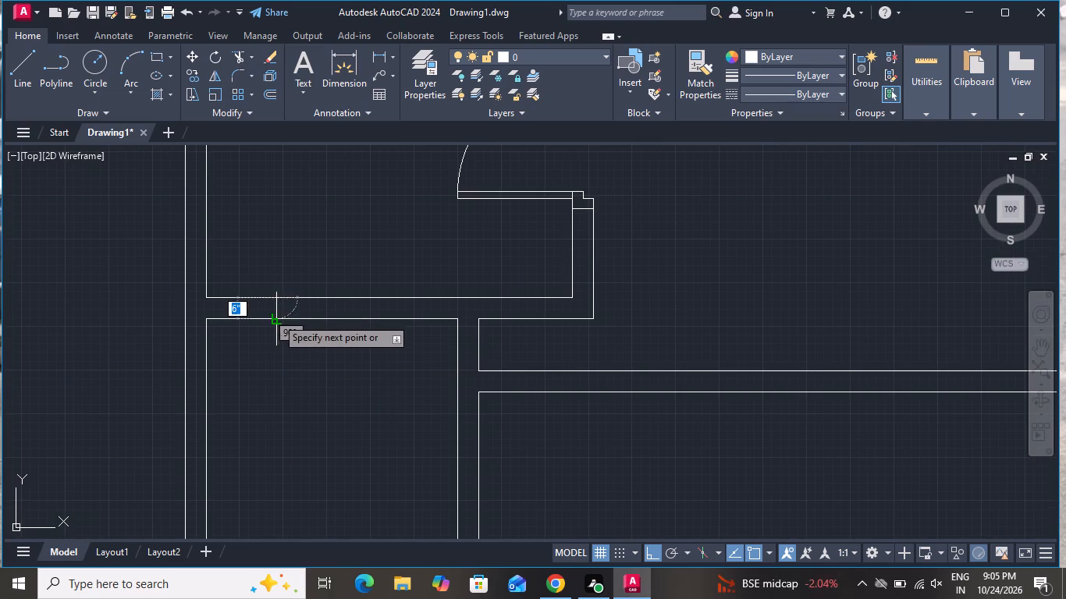
click(272, 316)
right_click(275, 316)
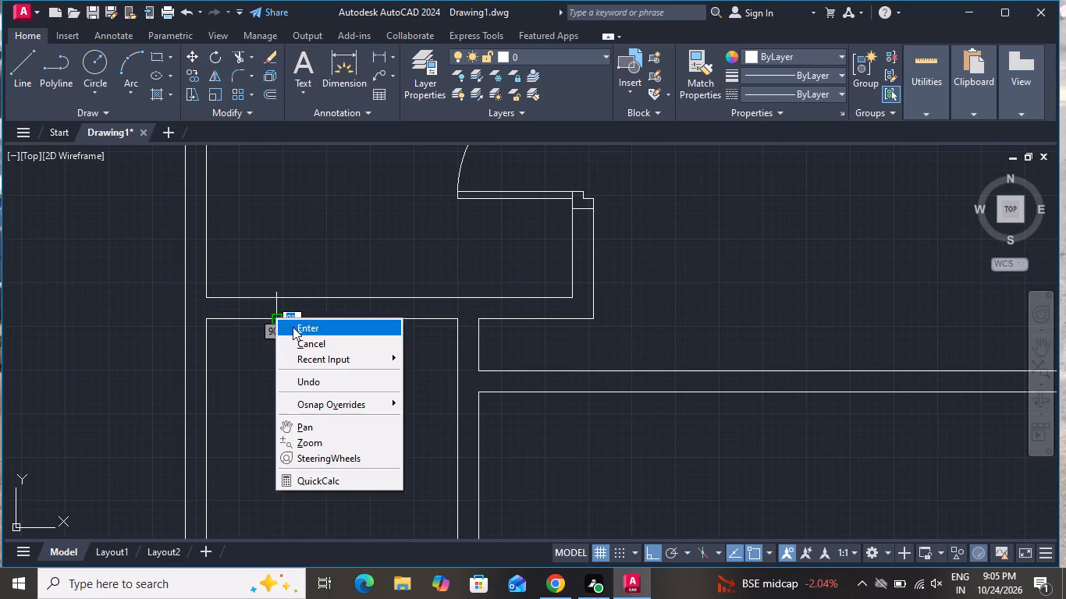
click(302, 339)
click(23, 55)
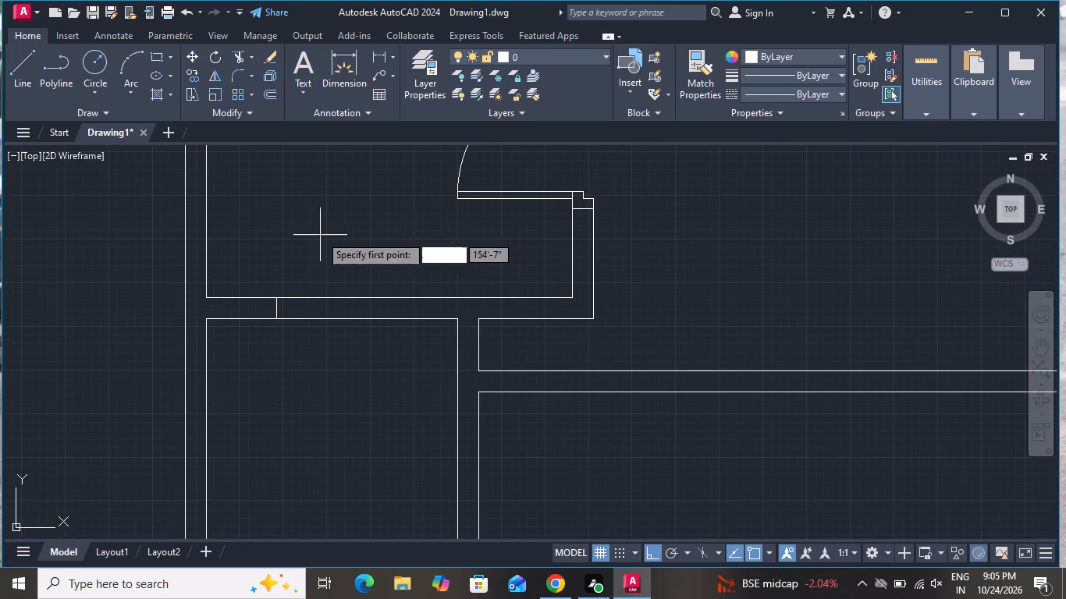
click(369, 298)
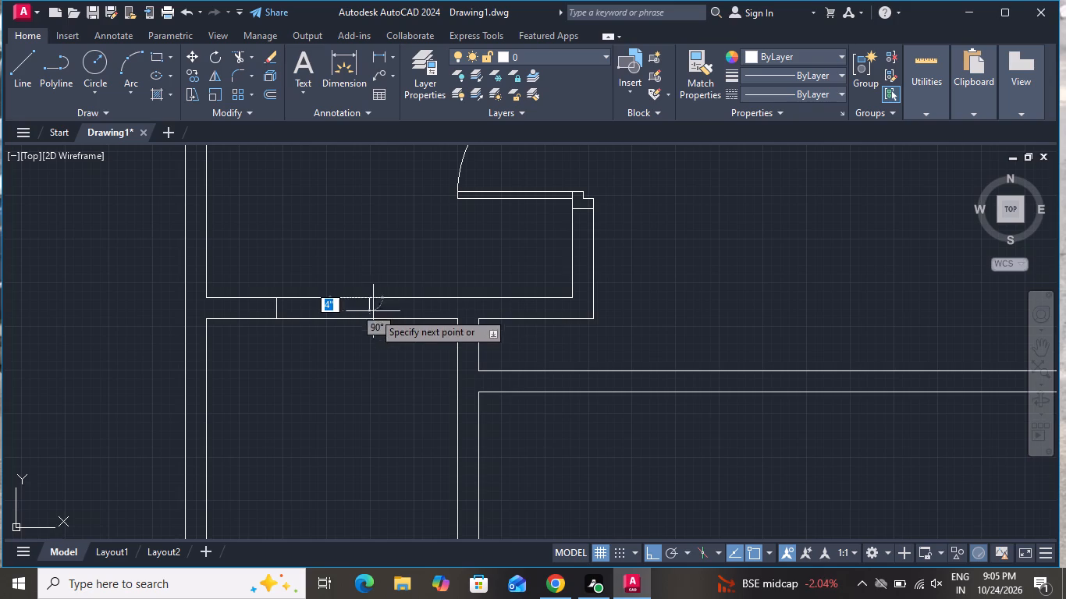
click(372, 322)
right_click(373, 321)
click(390, 354)
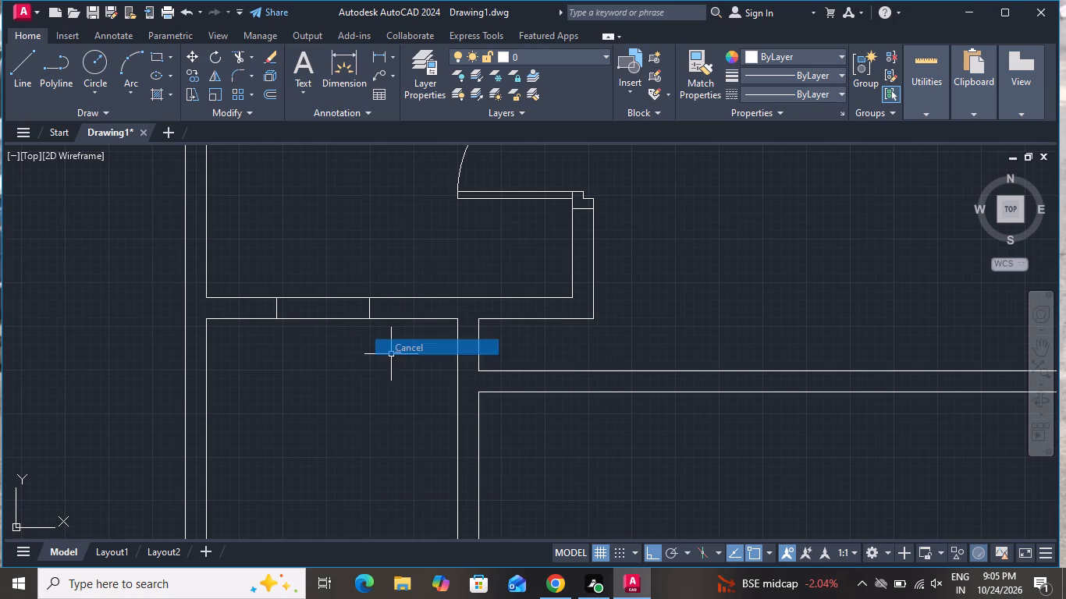
Trim both wall faces between the two new jamb lines to open the wall above the small room.
click(240, 55)
click(339, 278)
click(350, 353)
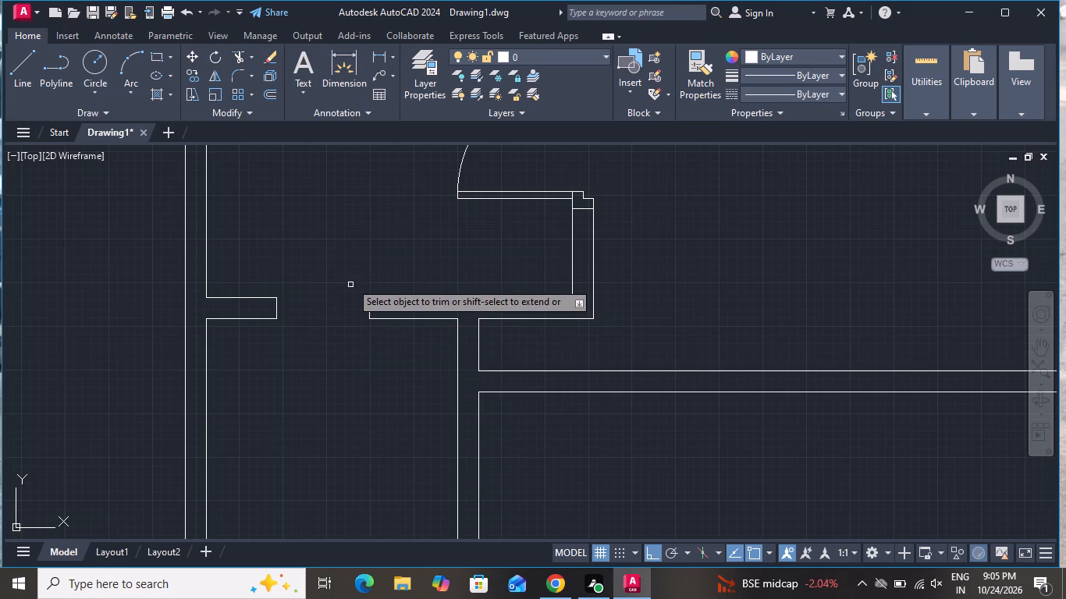
right_click(349, 241)
click(357, 262)
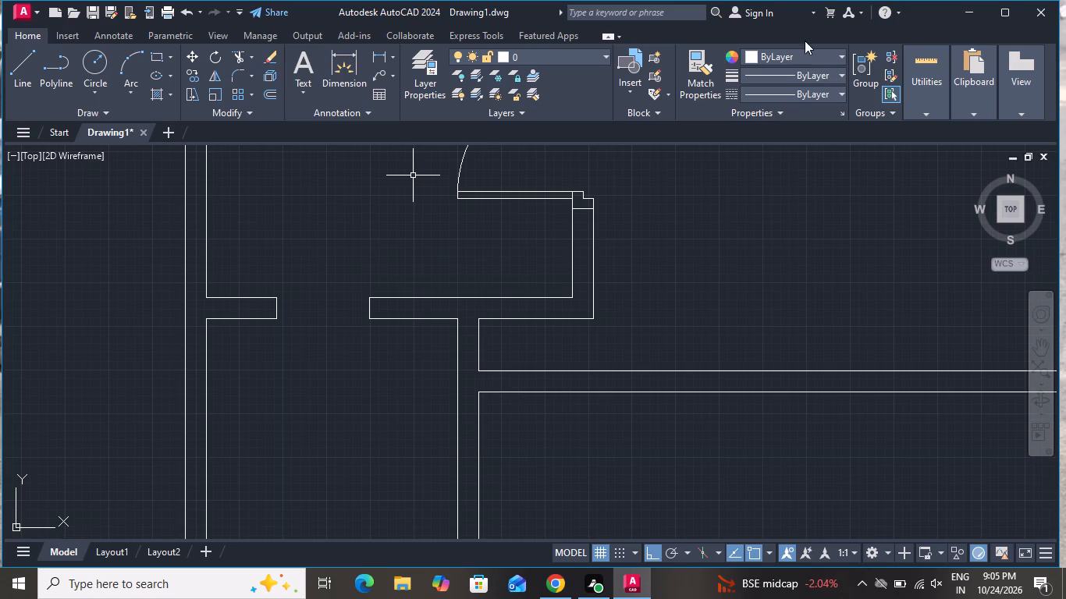
Set the linetype to ACAD_ISO02W100 and draw dashed lines across the opening along both wall faces, from jamb to jamb.
click(783, 94)
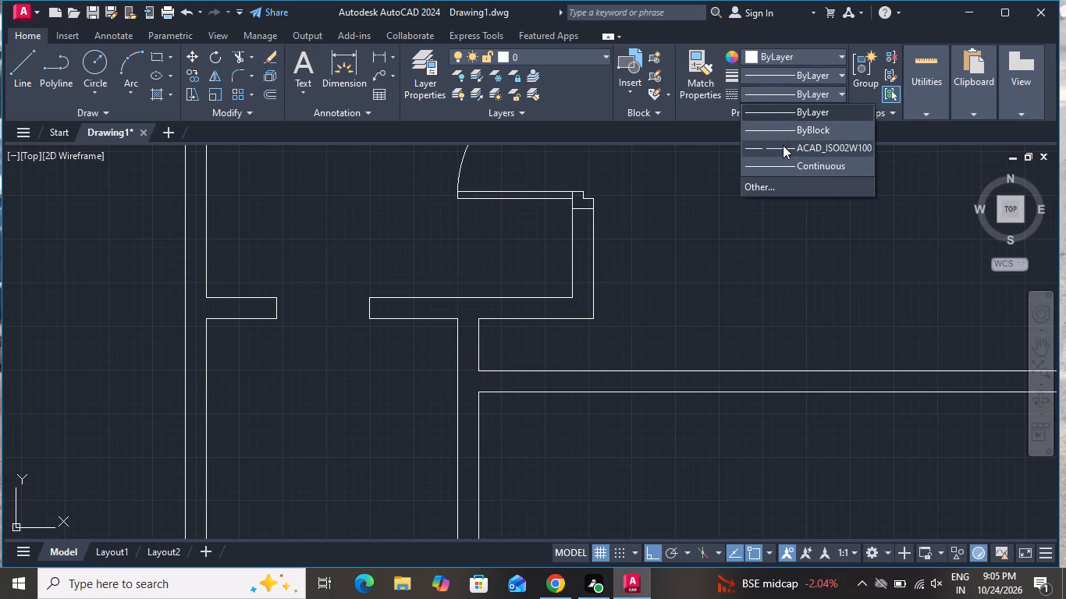
click(783, 145)
click(23, 60)
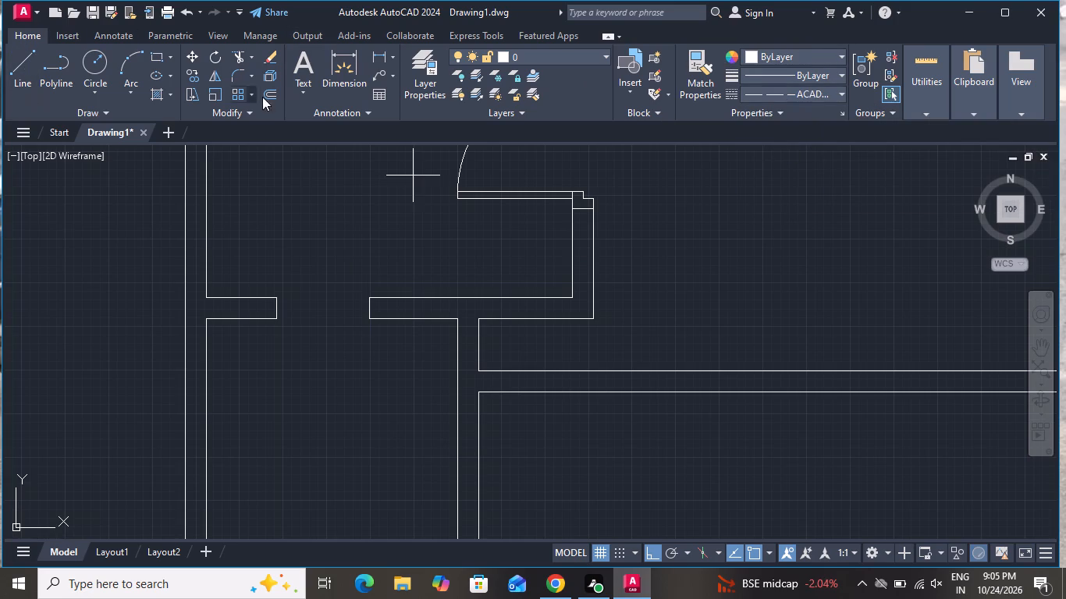
scroll(290, 303, up, 2)
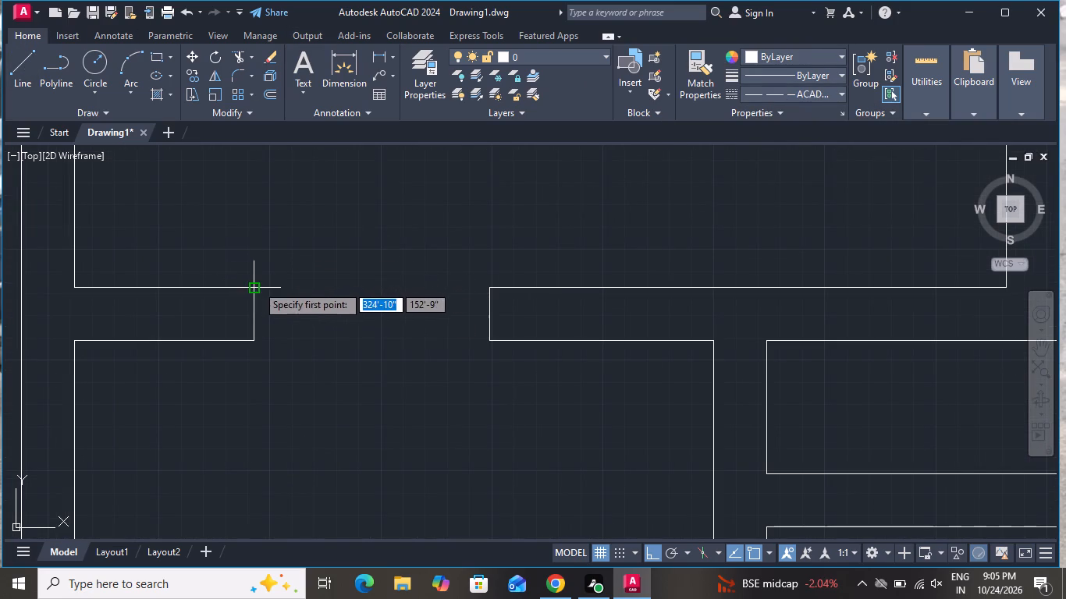
click(257, 285)
click(490, 287)
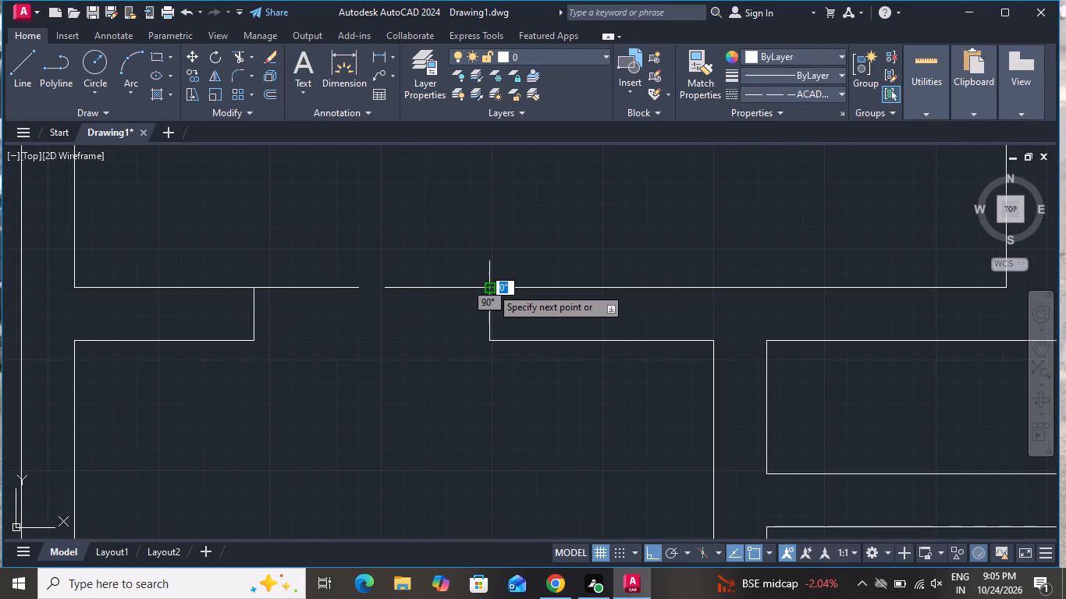
right_click(491, 287)
click(511, 313)
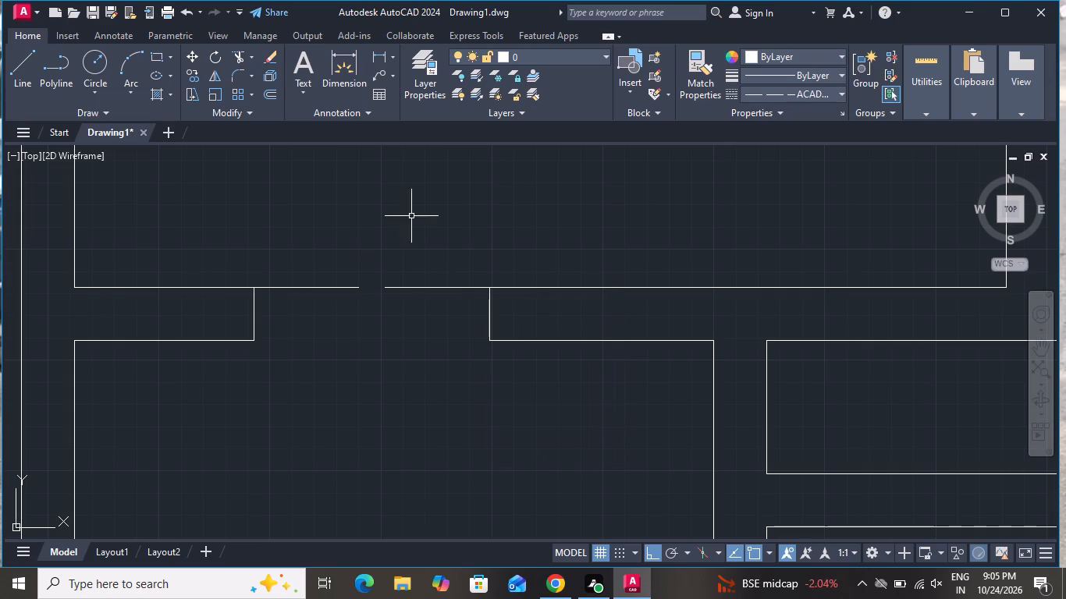
click(21, 60)
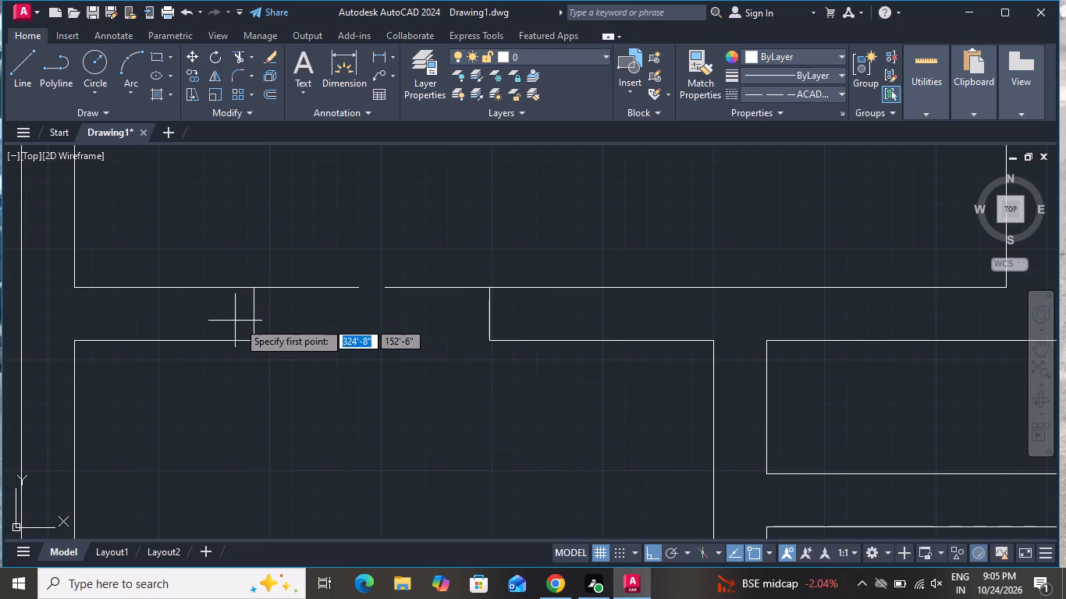
click(253, 339)
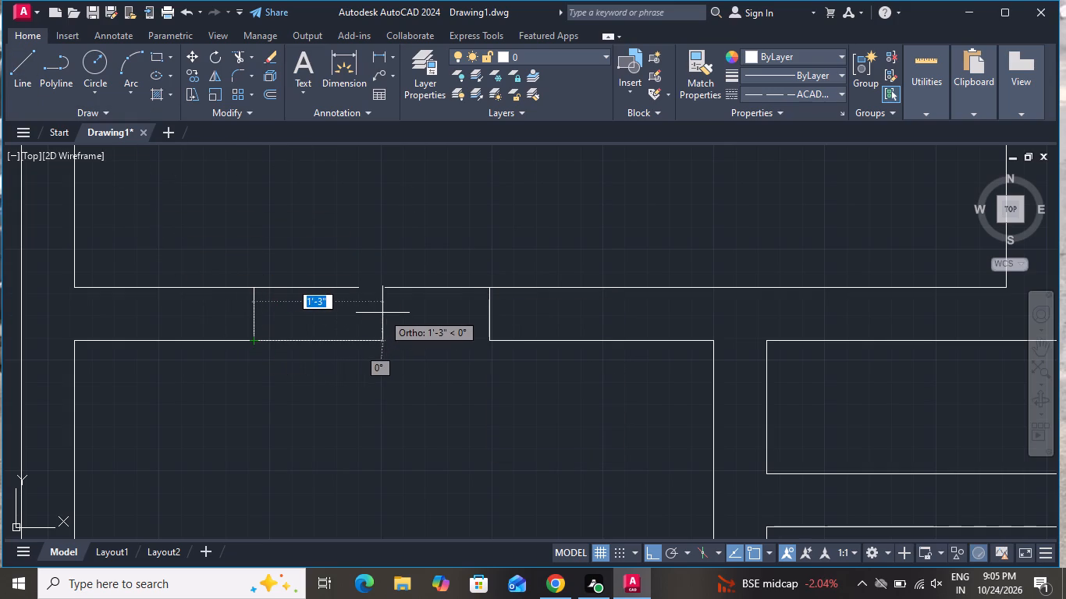
scroll(388, 309, up, 1)
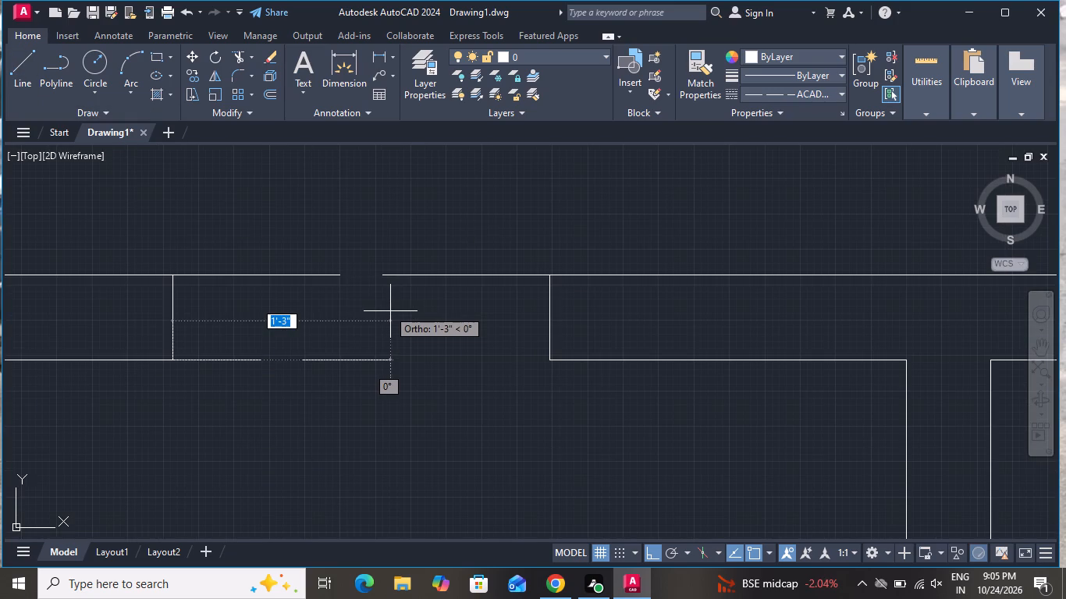
click(548, 357)
right_click(542, 356)
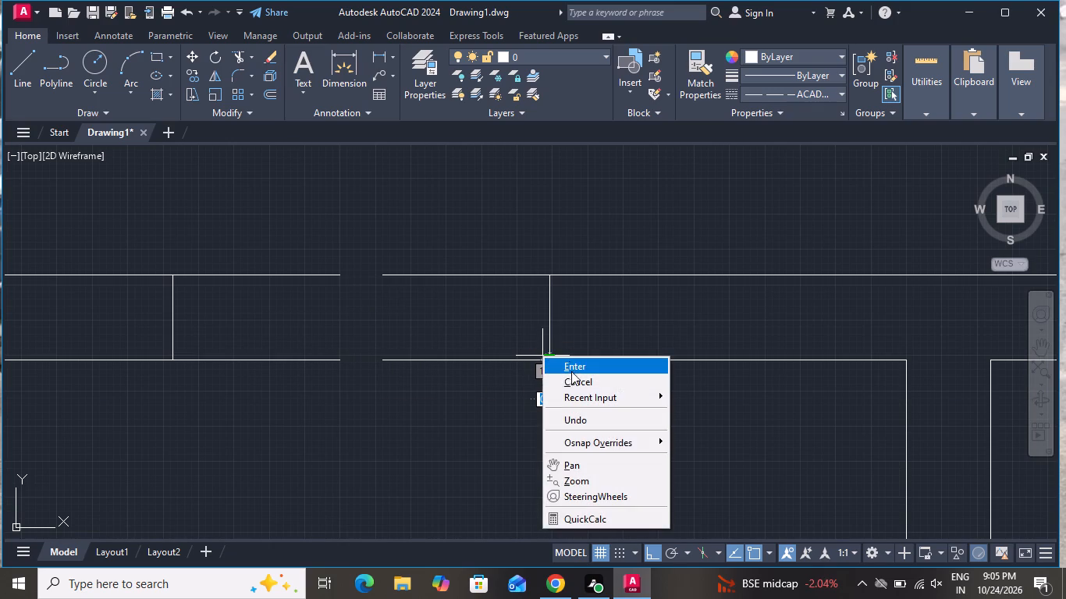
click(572, 374)
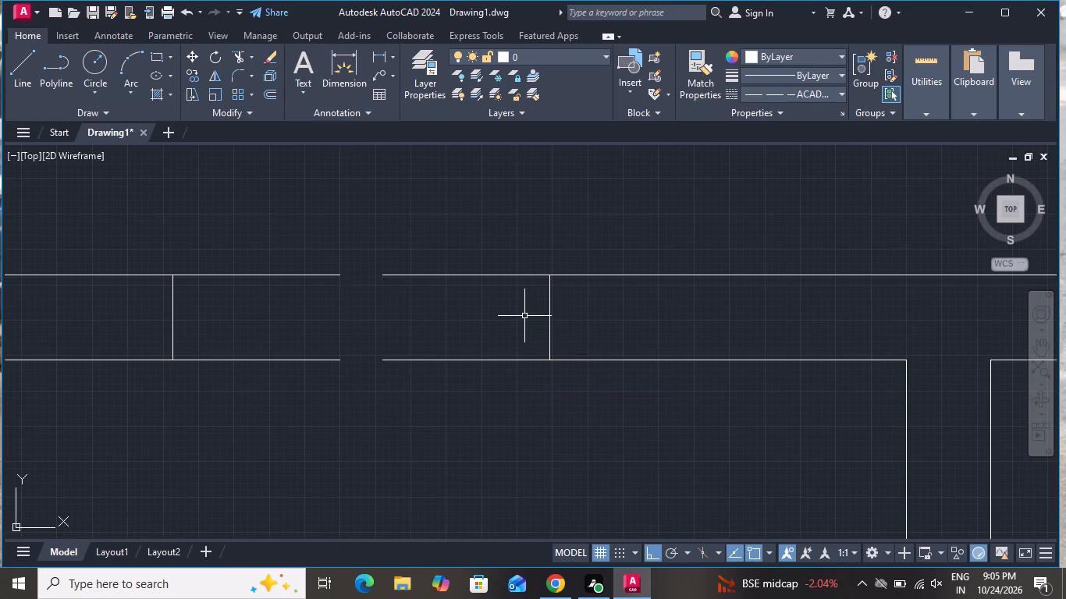
Draw a short horizontal jamb line across the small room's eastern wall, just below the room's upper end.
scroll(524, 316, down, 3)
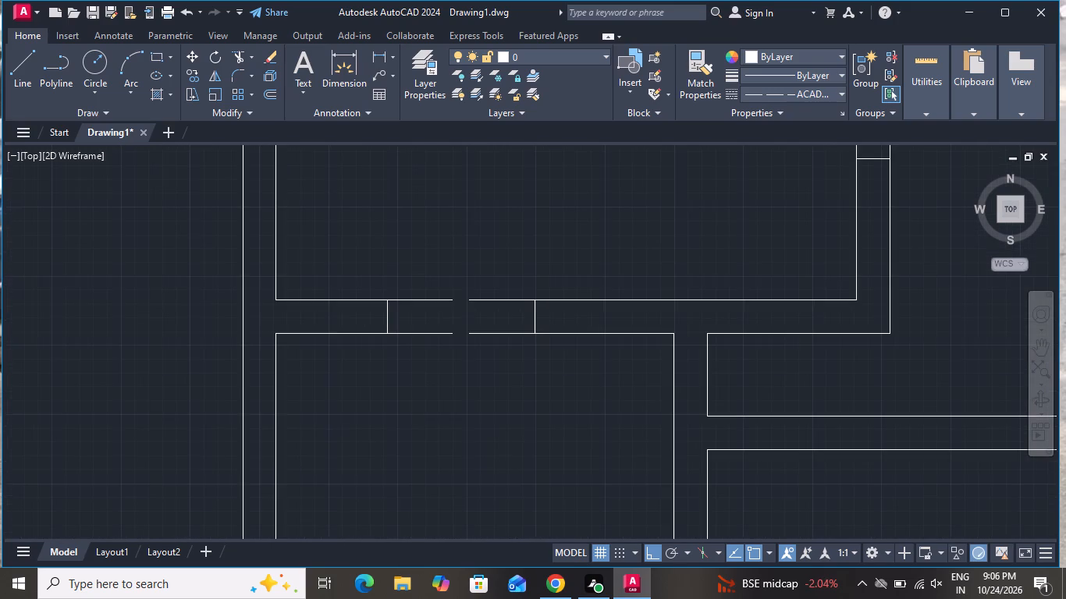
scroll(524, 316, down, 2)
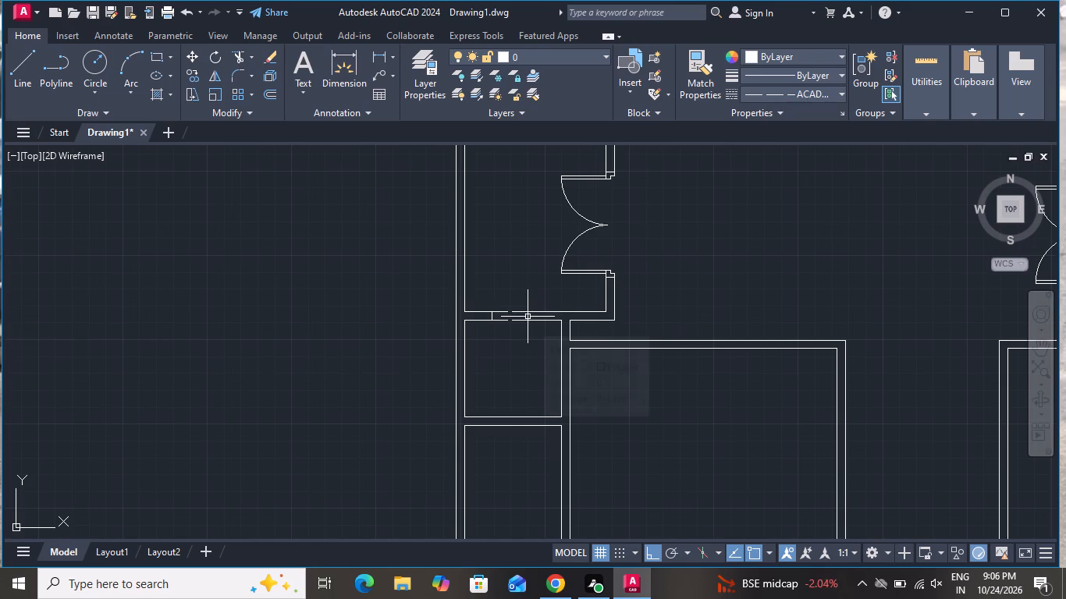
click(30, 54)
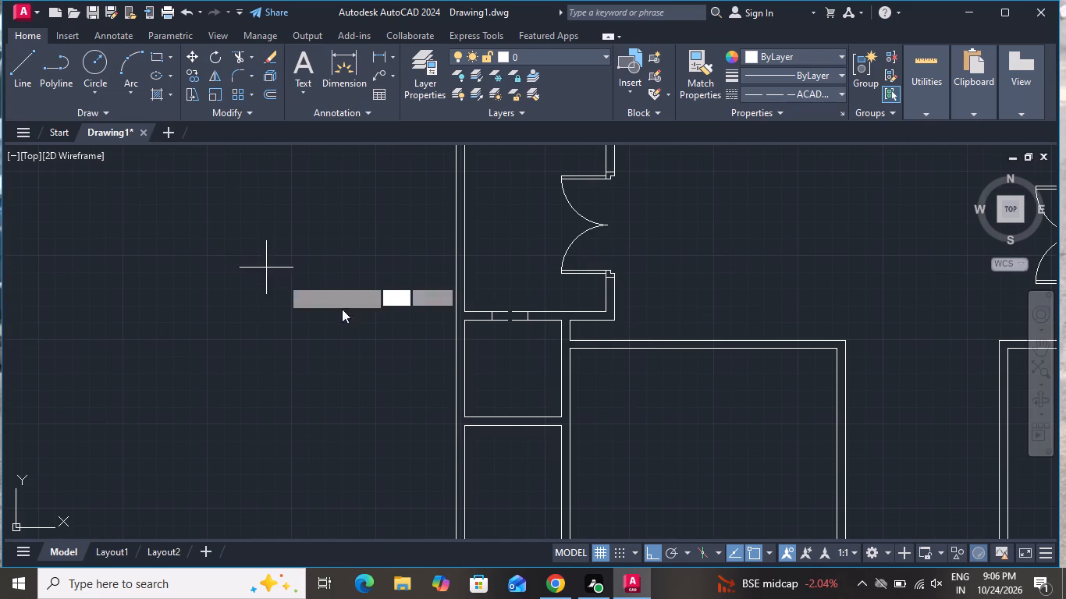
scroll(490, 359, down, 1)
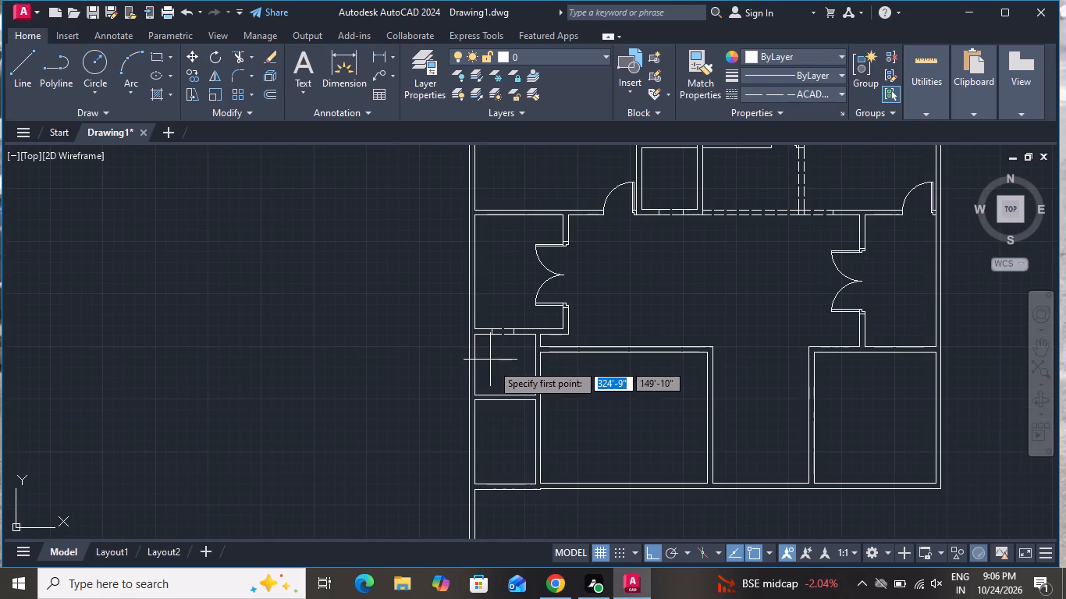
scroll(496, 374, down, 1)
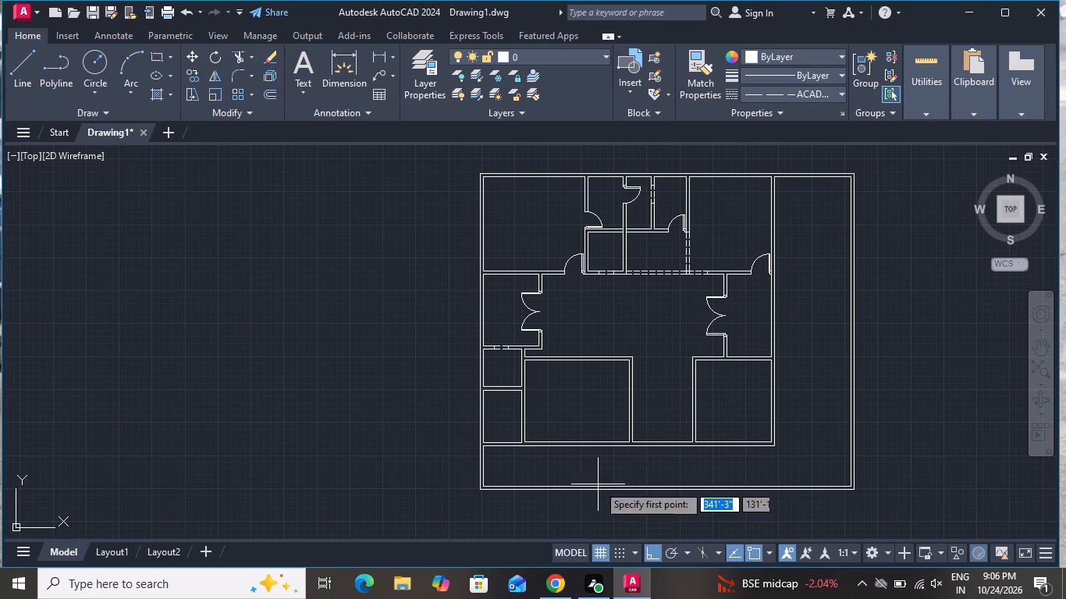
scroll(526, 368, up, 4)
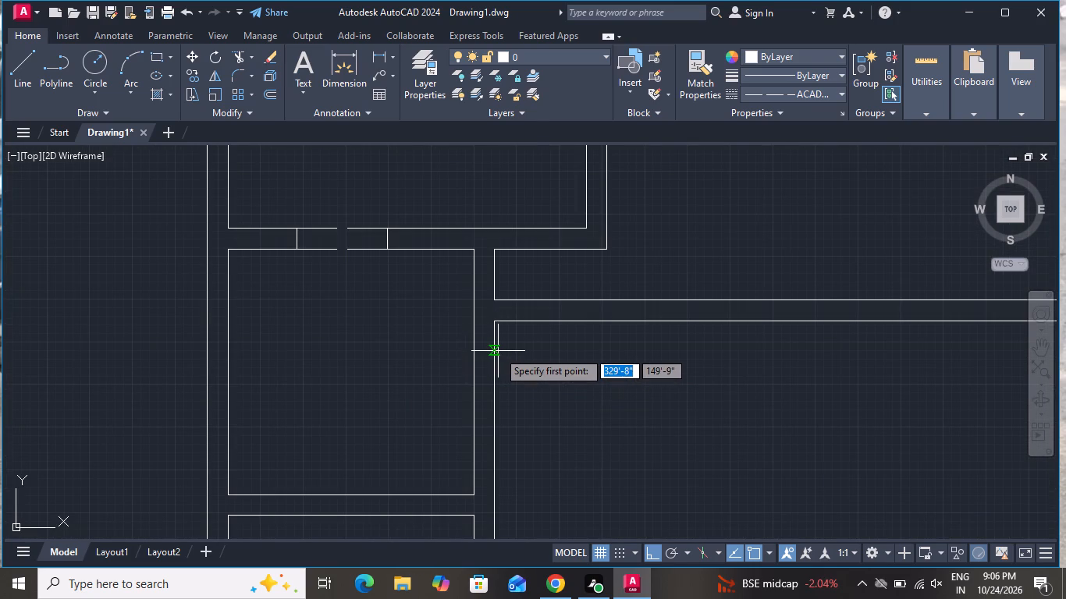
click(496, 349)
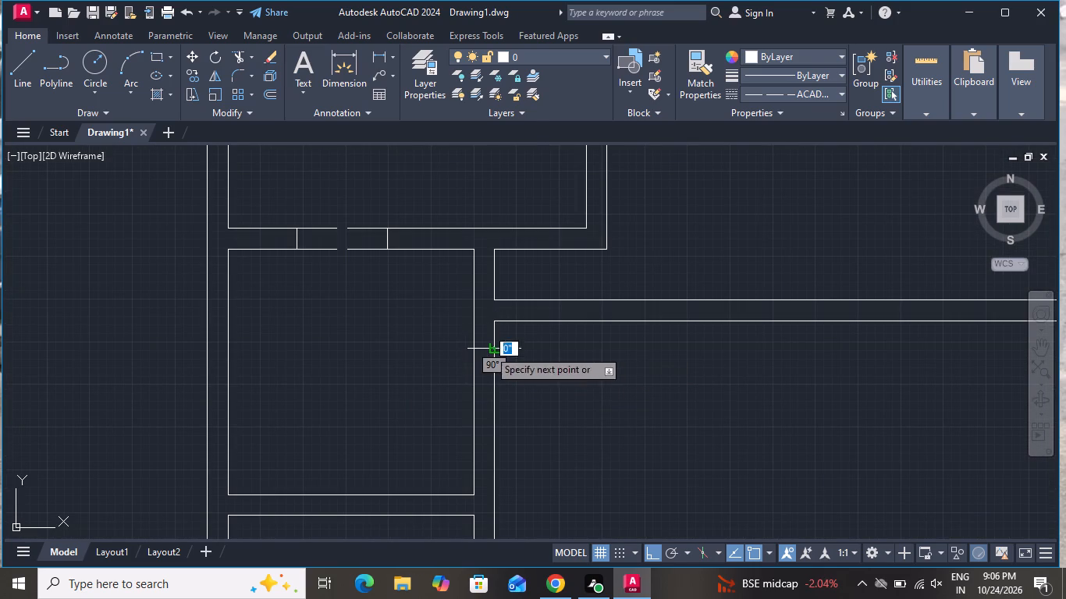
click(478, 352)
right_click(478, 353)
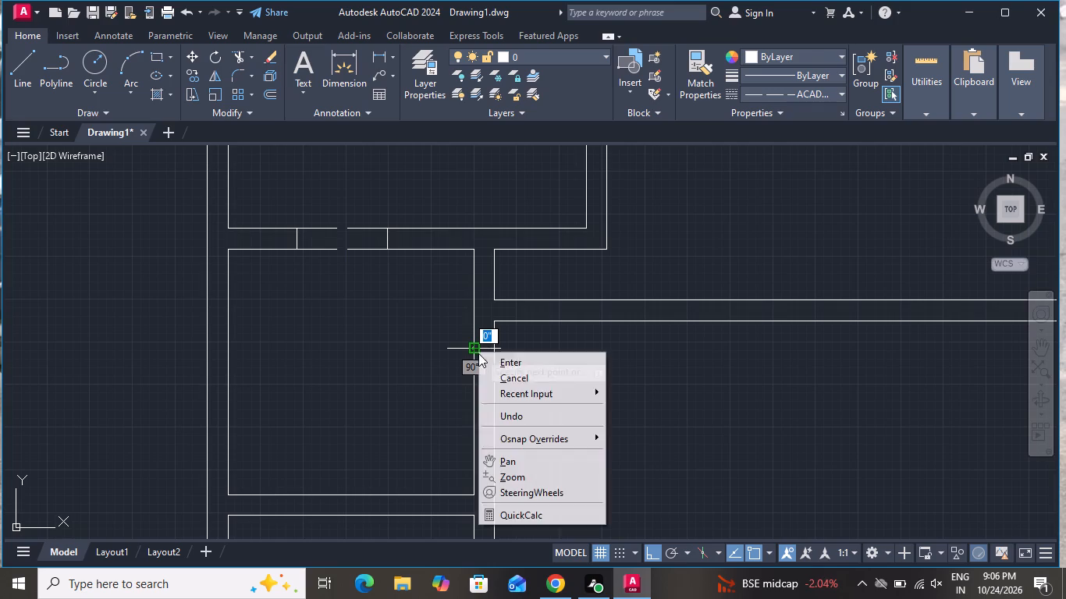
click(505, 377)
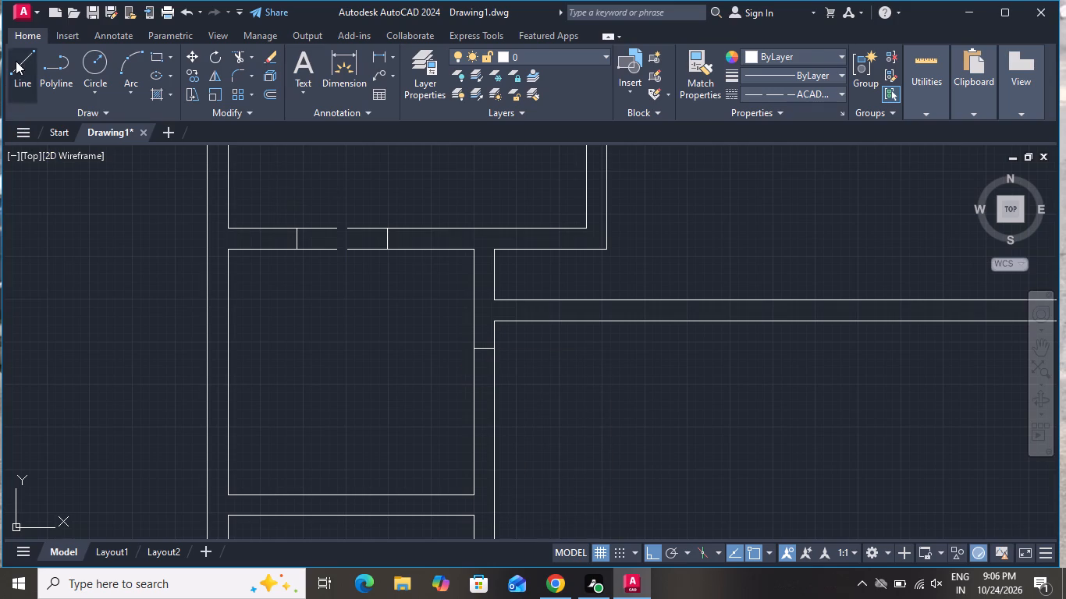
Draw a second horizontal jamb line across the same wall, about 1'-11" below the first.
click(16, 61)
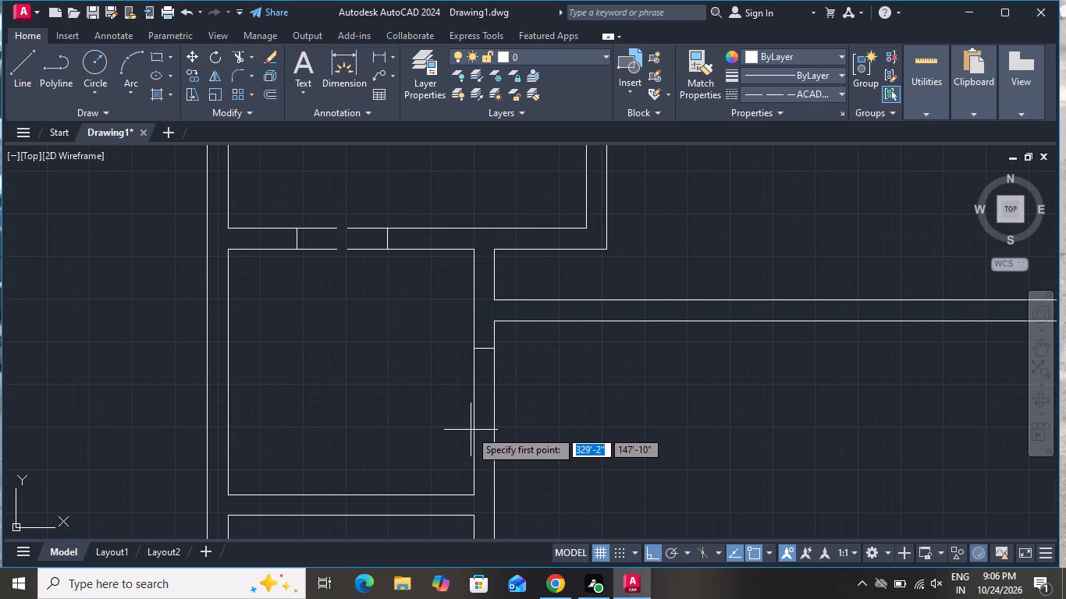
click(473, 427)
click(495, 422)
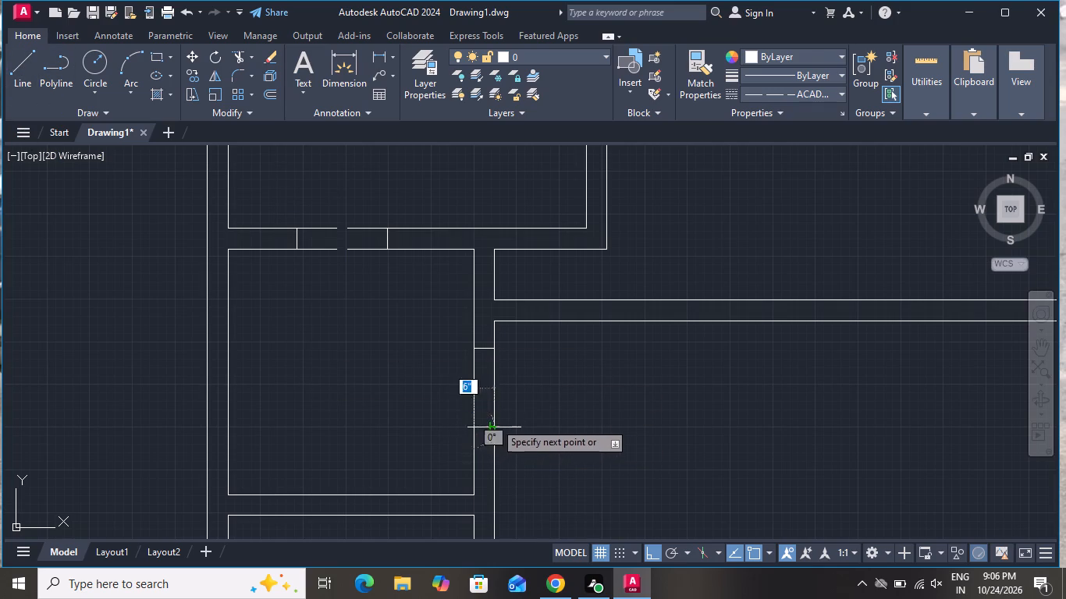
key(ctrl+z)
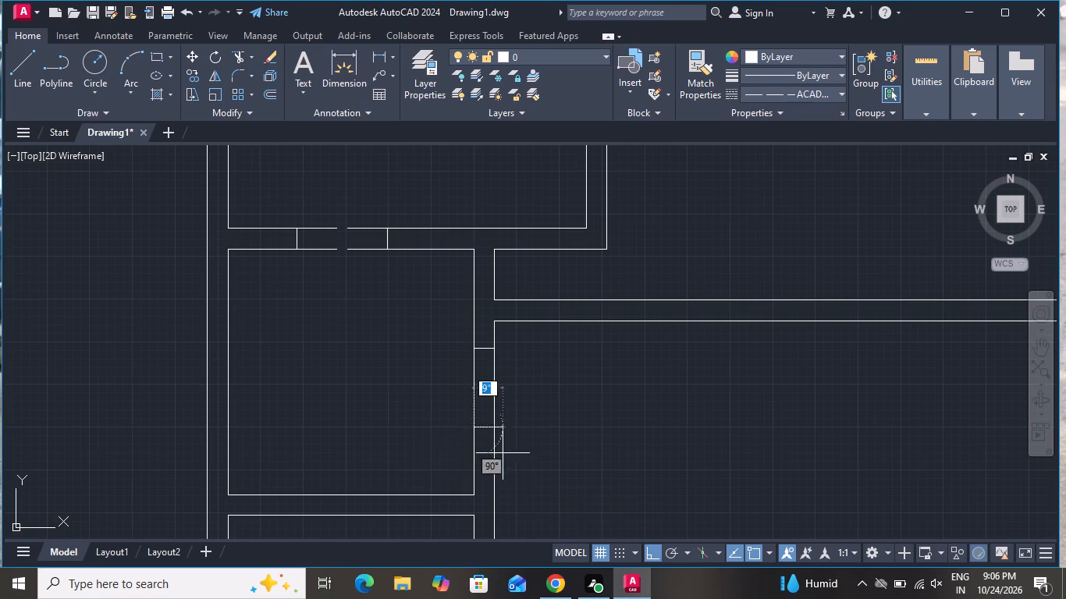
scroll(496, 438, up, 4)
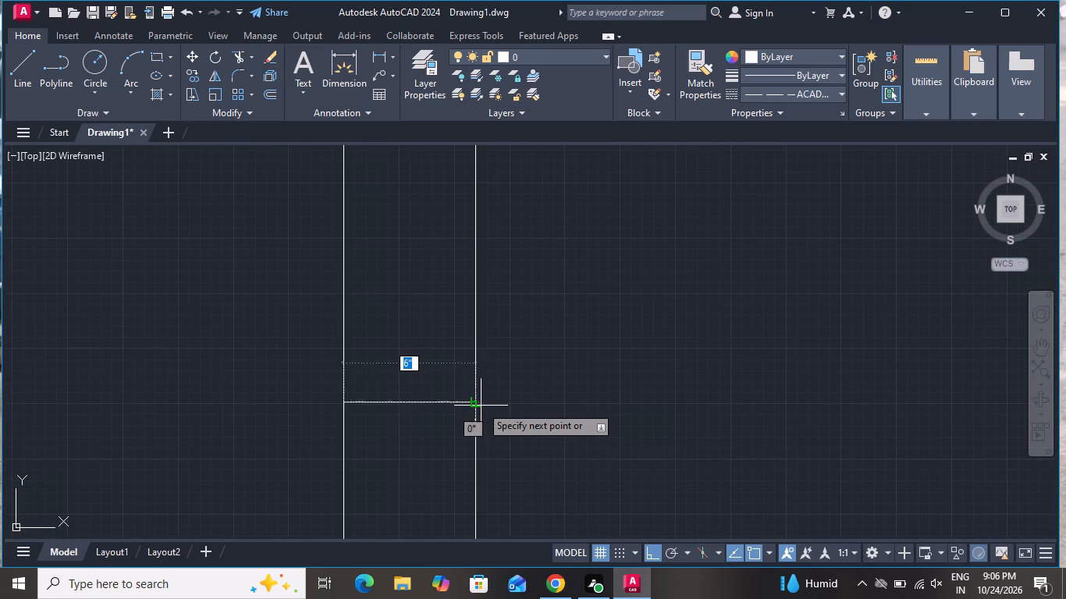
click(478, 403)
right_click(478, 403)
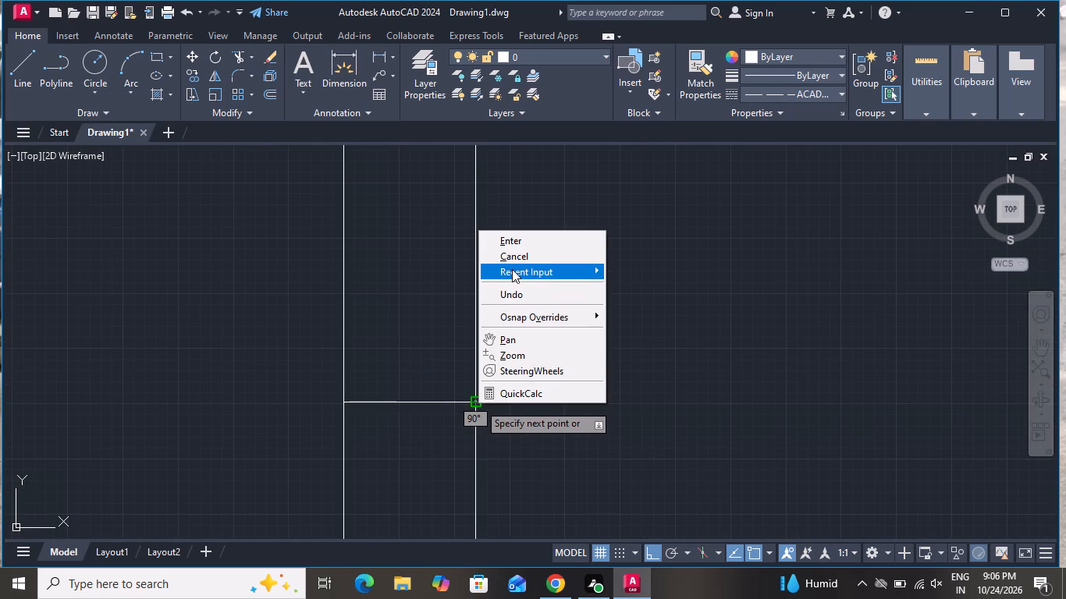
click(515, 257)
Trim both wall faces between the two jamb lines to open the small room's eastern wall.
scroll(503, 317, down, 3)
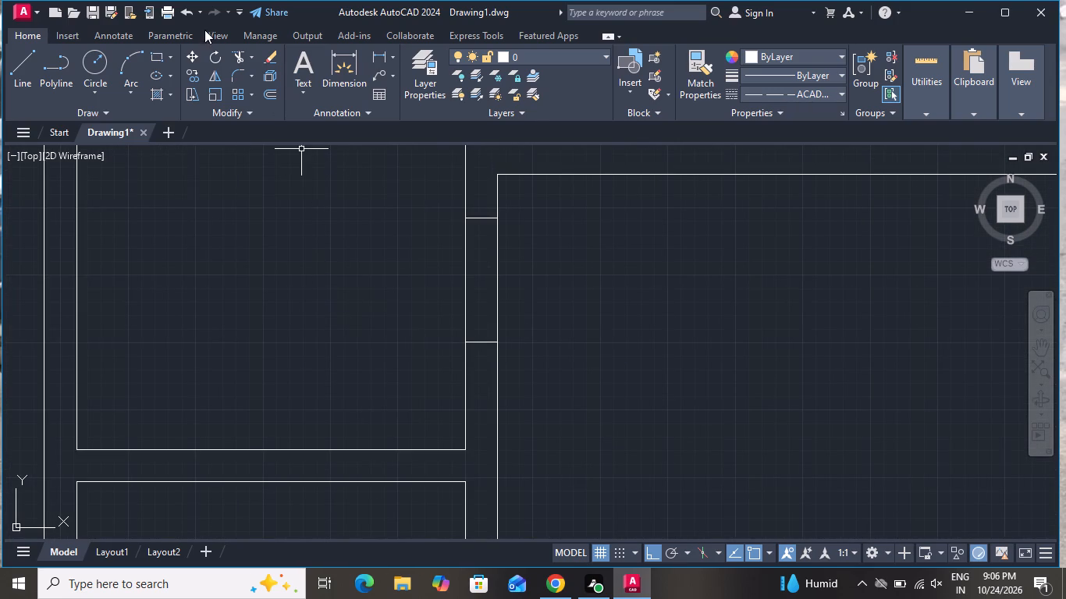
click(236, 53)
click(452, 294)
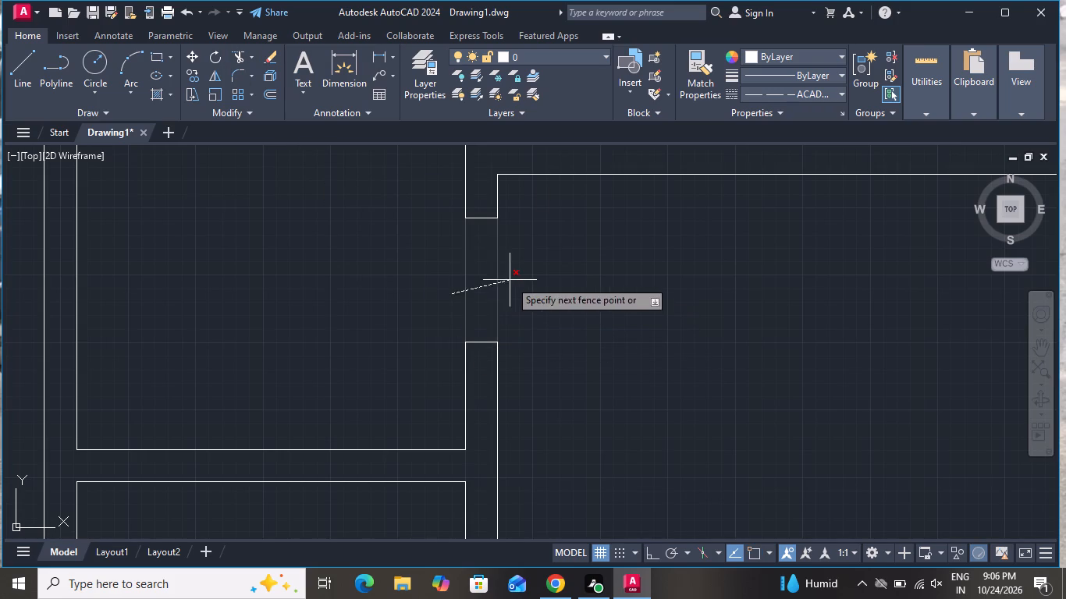
click(515, 275)
right_click(516, 277)
click(528, 303)
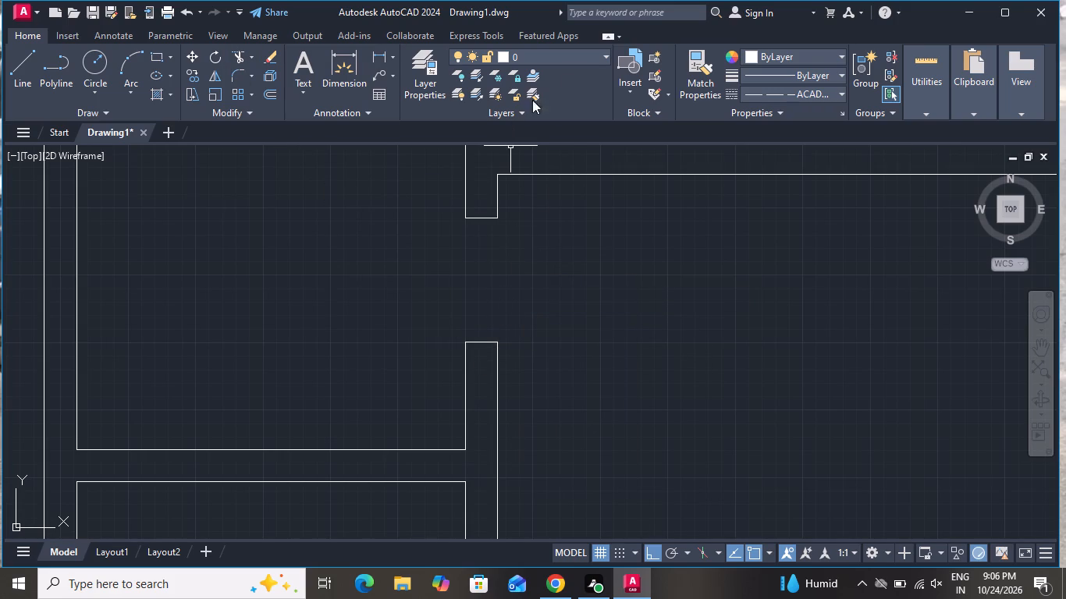
Draw dashed lines across the eastern opening along both wall faces, from the upper jamb to the lower jamb.
click(27, 54)
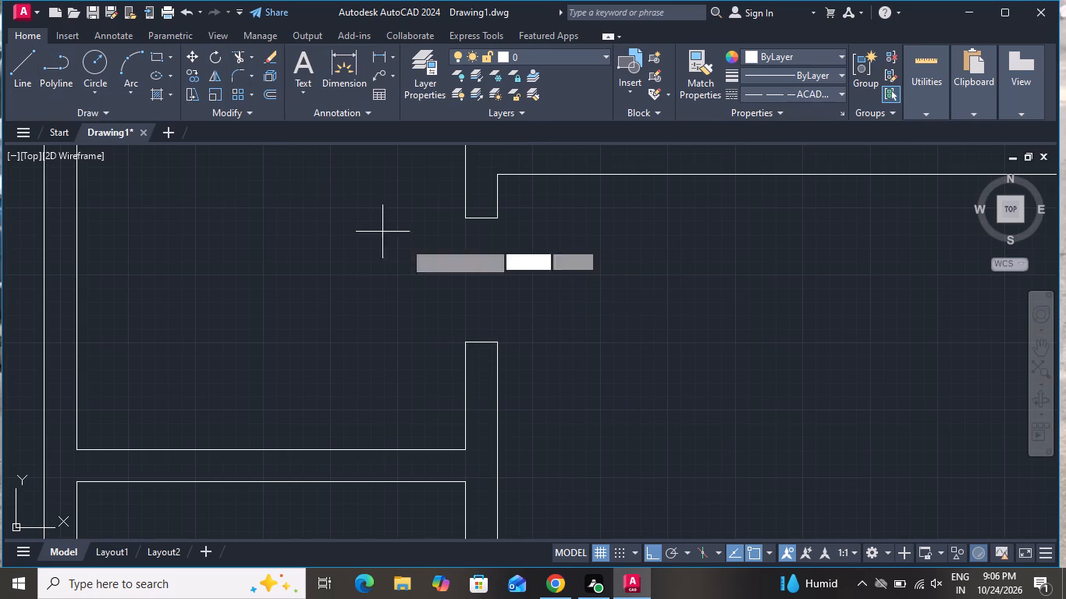
click(460, 210)
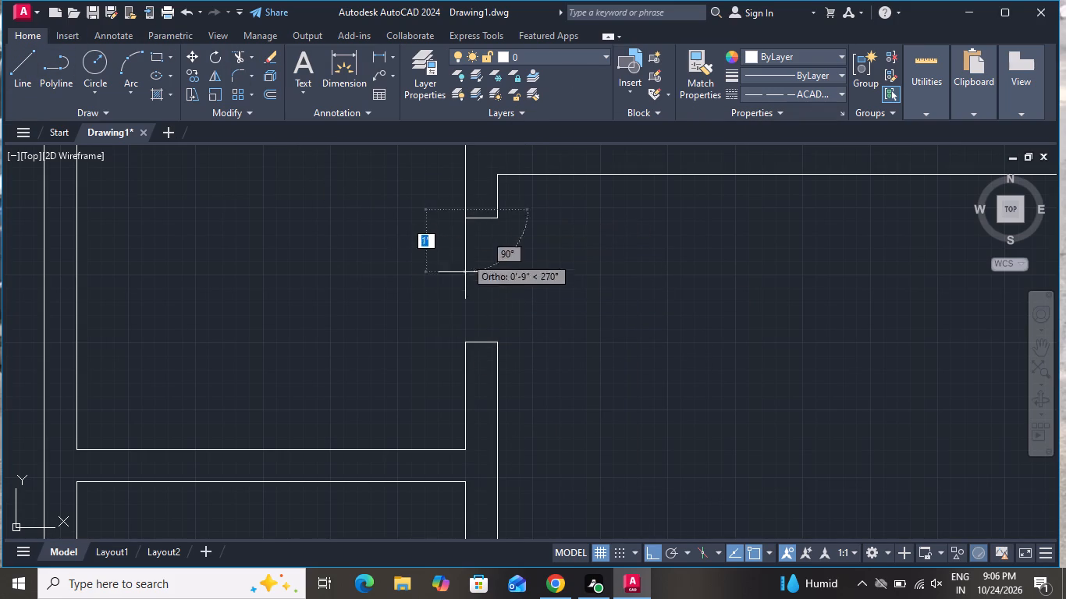
click(460, 338)
right_click(461, 339)
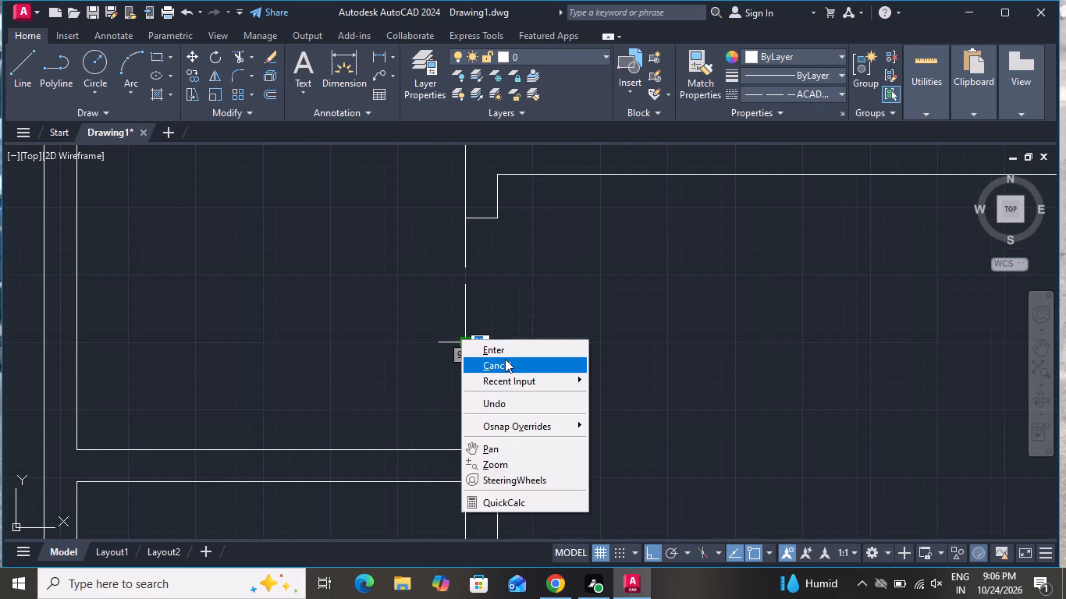
click(505, 359)
click(34, 55)
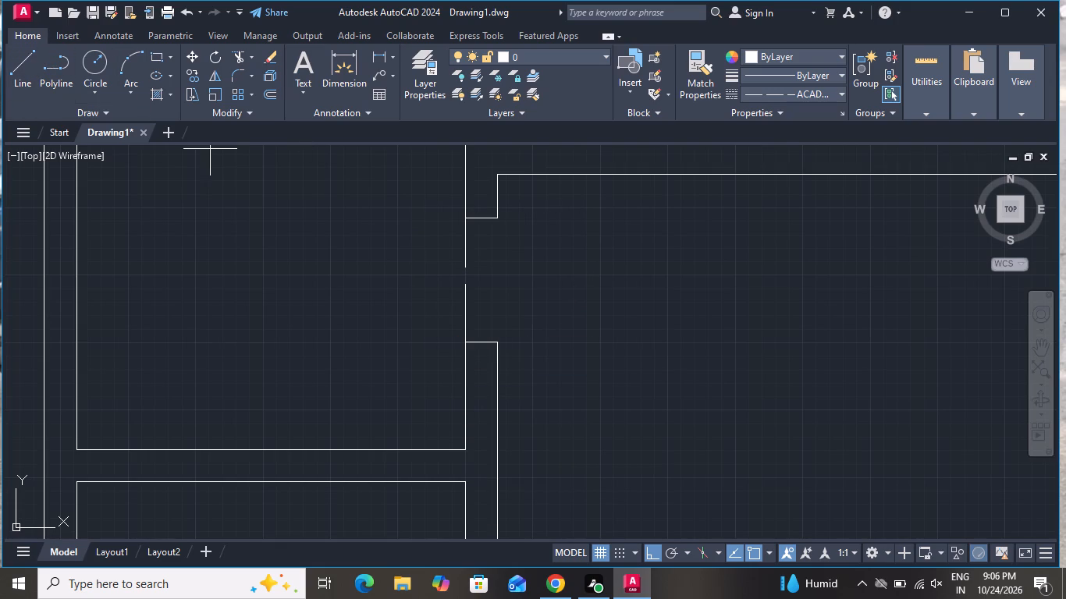
click(499, 214)
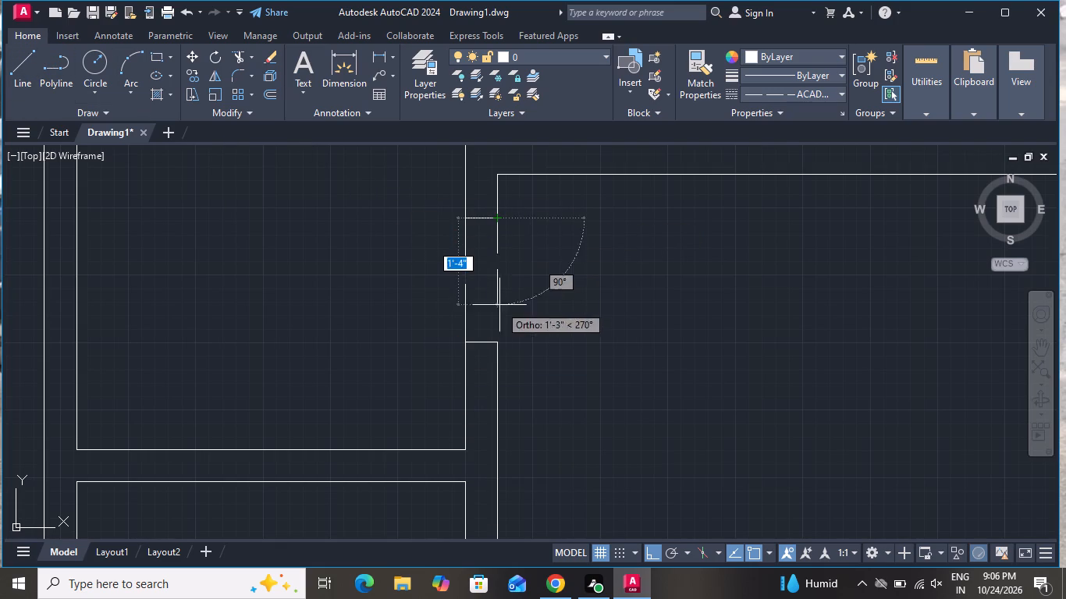
click(493, 341)
right_click(480, 332)
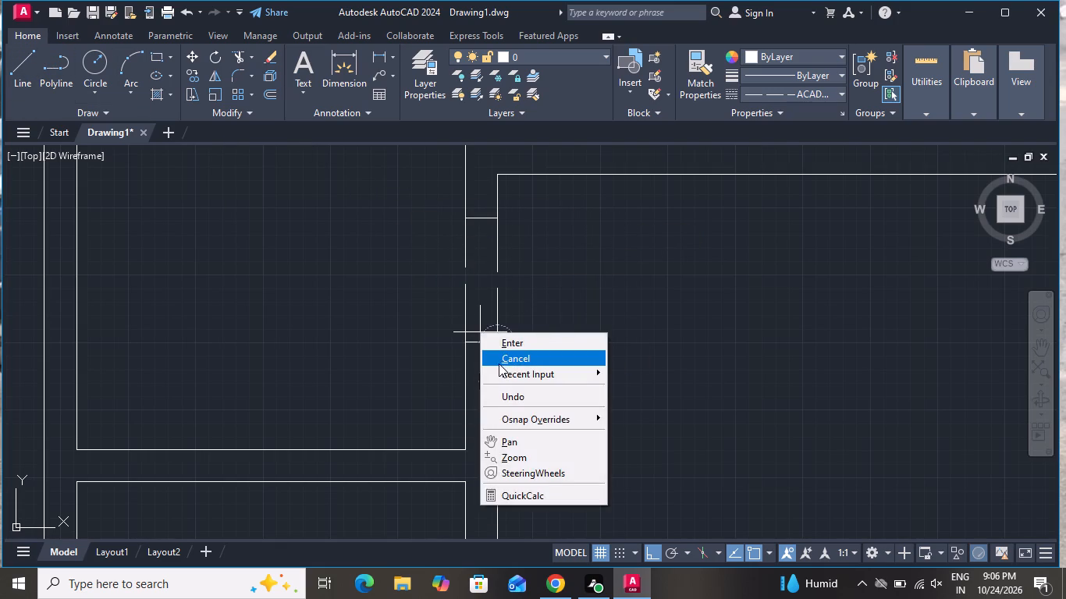
click(499, 363)
Draw a short vertical line closing the eastern end of the horizontal wall between the two small western rooms.
scroll(474, 370, down, 2)
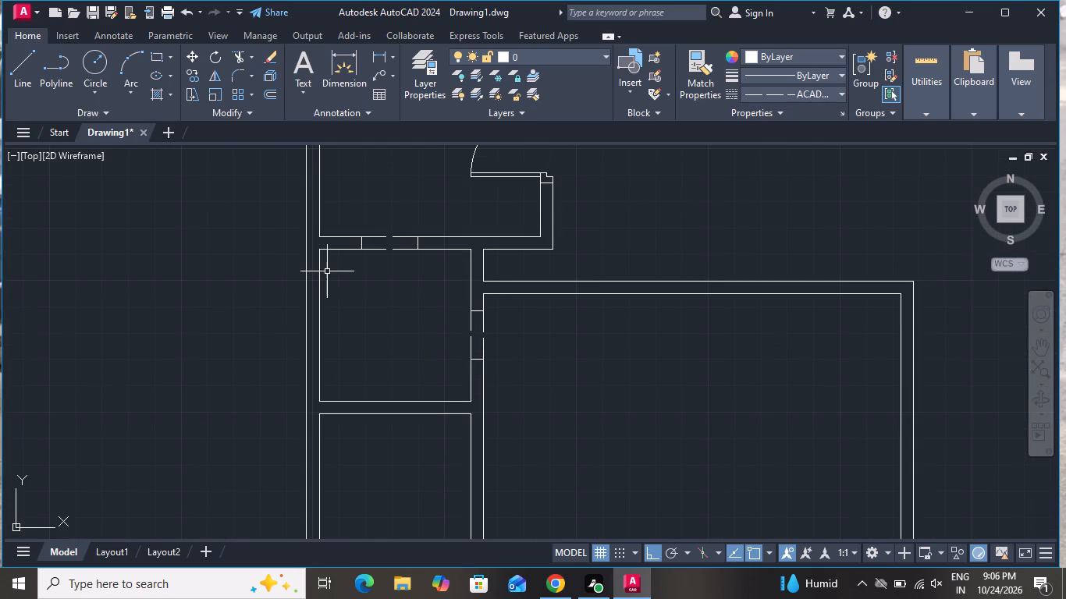
click(28, 52)
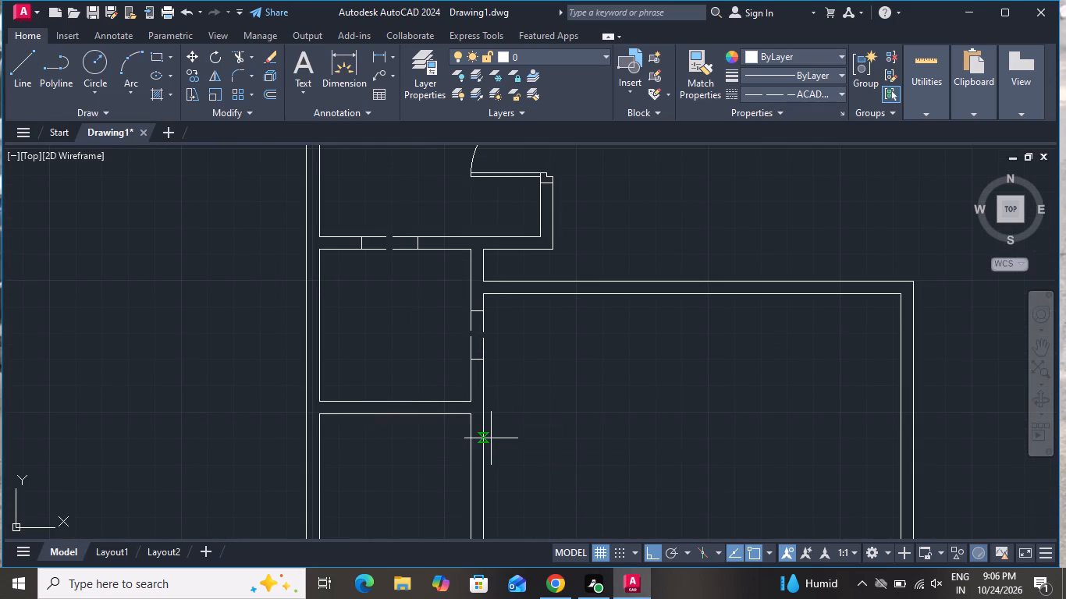
scroll(463, 420, up, 1)
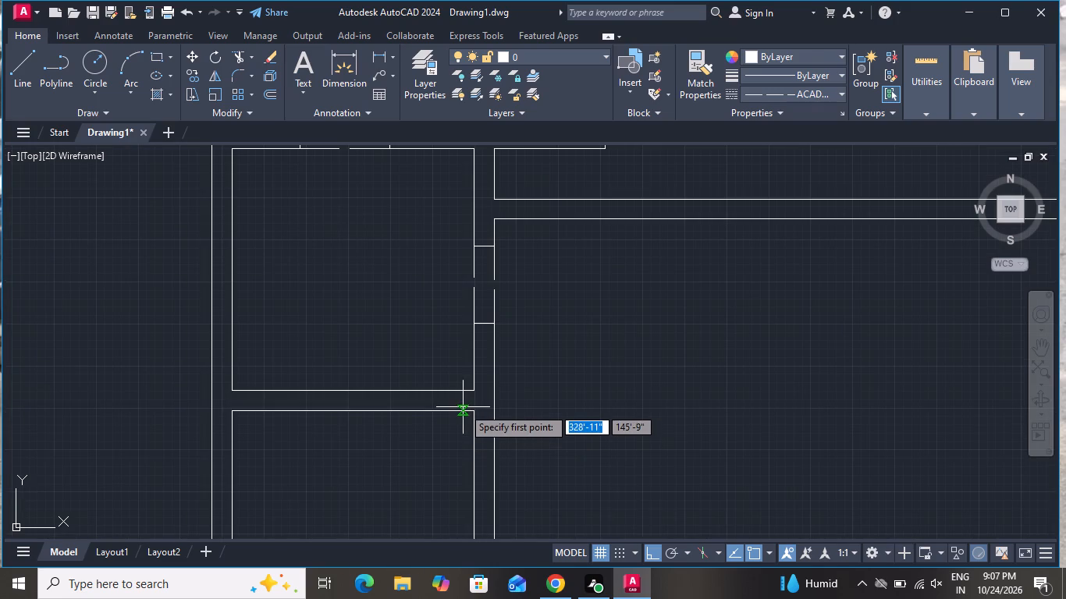
scroll(470, 388, up, 2)
click(474, 392)
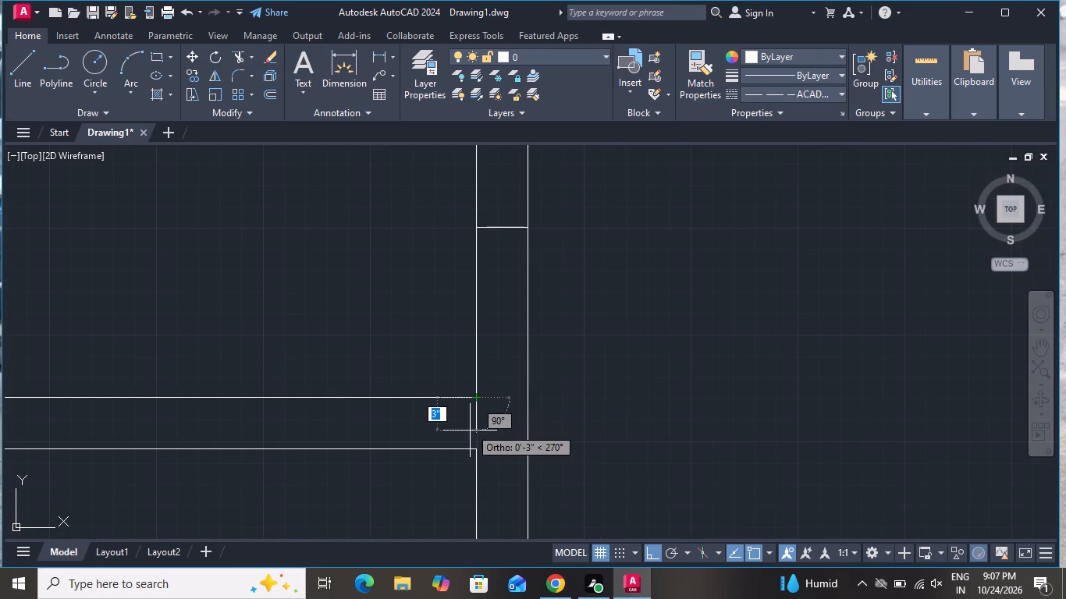
click(472, 445)
right_click(469, 445)
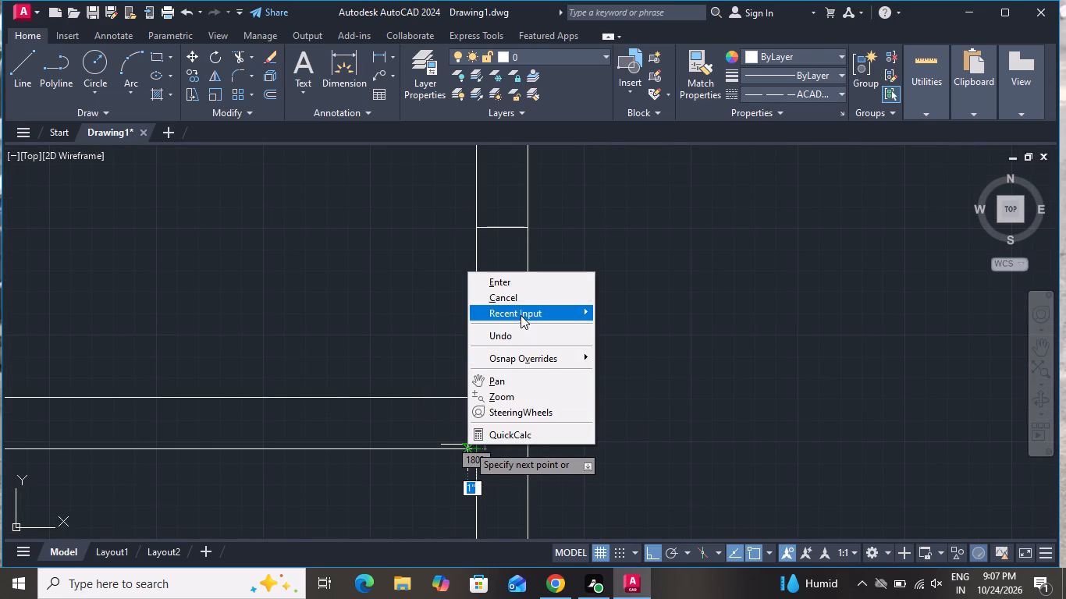
click(524, 299)
Offset the wall-end line 3" to the west to mark the first door jamb.
text(o 3)
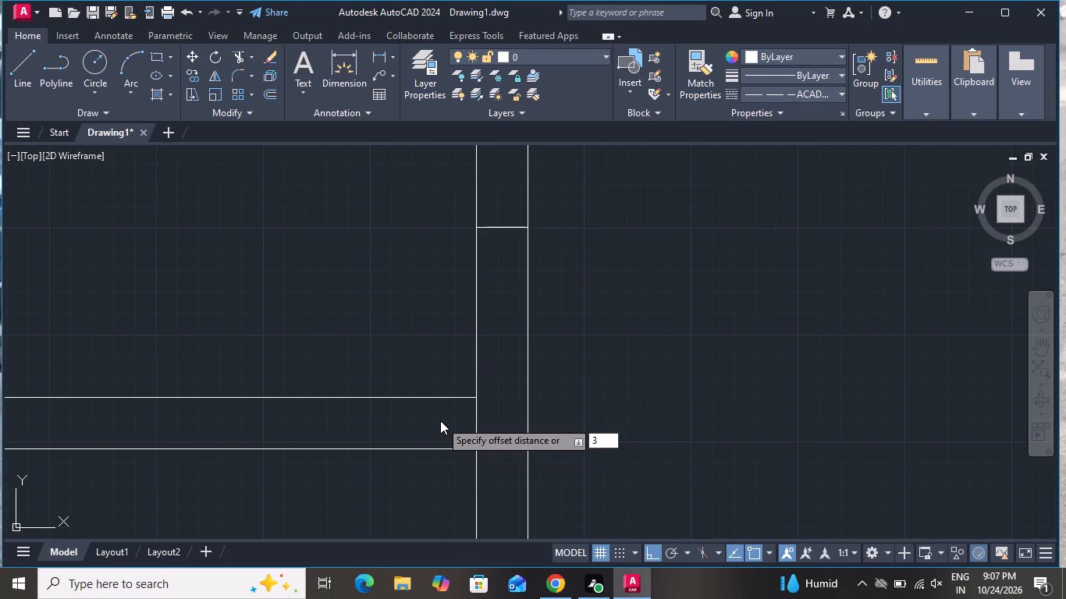
key(shift+quotedbl)
key(Return)
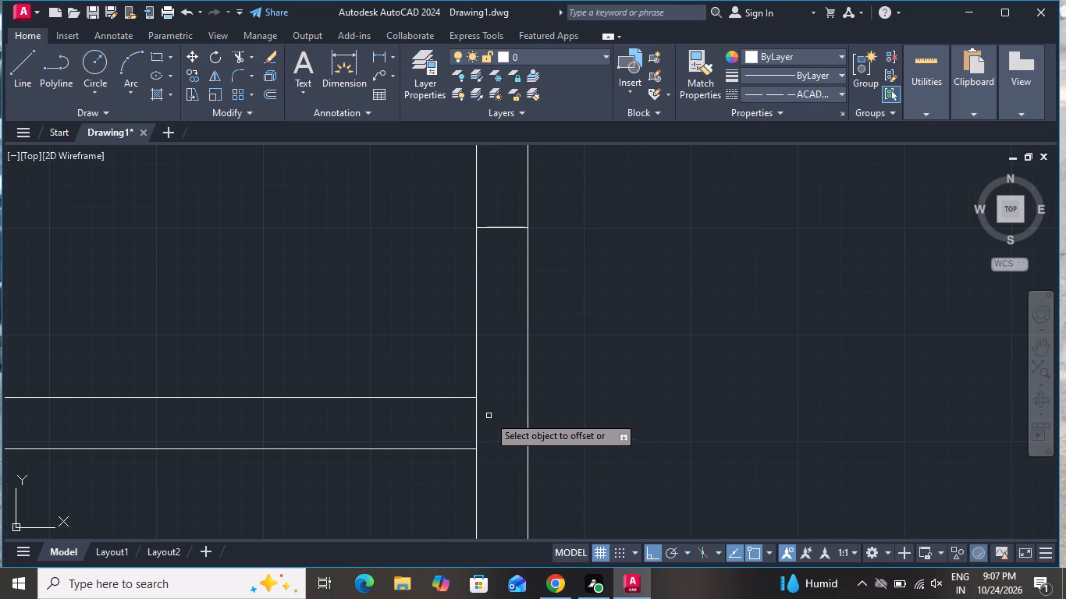
click(475, 420)
click(441, 426)
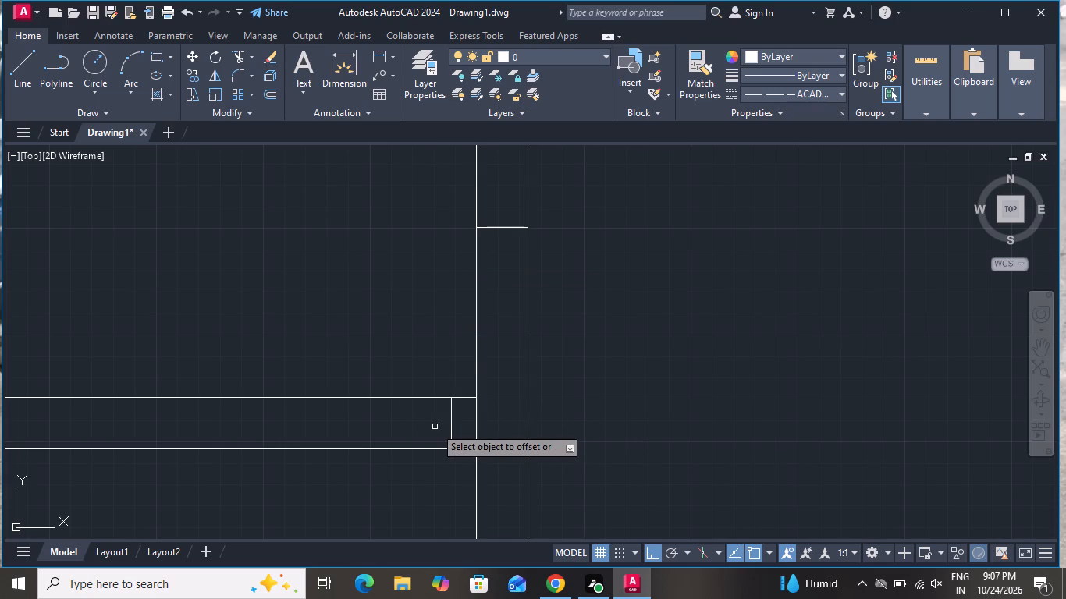
right_click(435, 427)
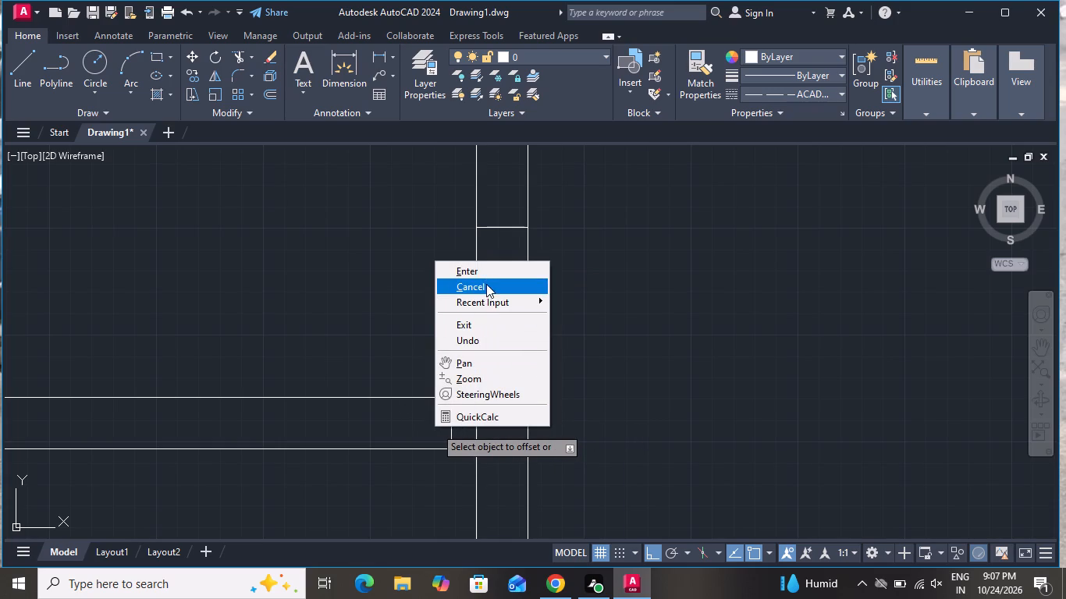
click(485, 283)
Offset the eastern jamb line 2'6" to the west to mark the second jamb of the door opening.
scroll(454, 306, down, 1)
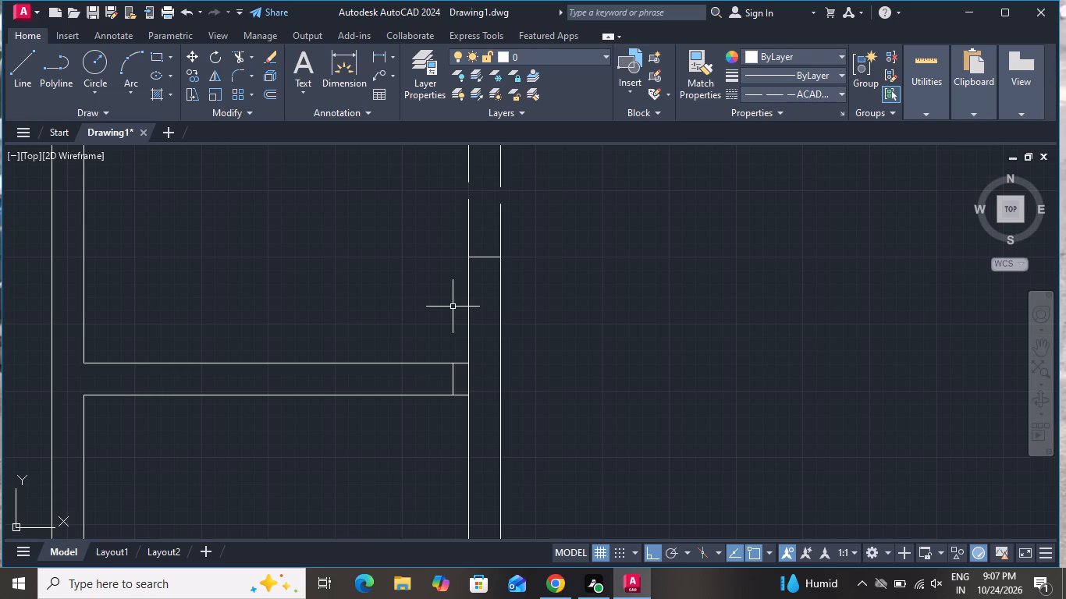
text(o 2'6)
key(shift+quotedbl)
key(Return)
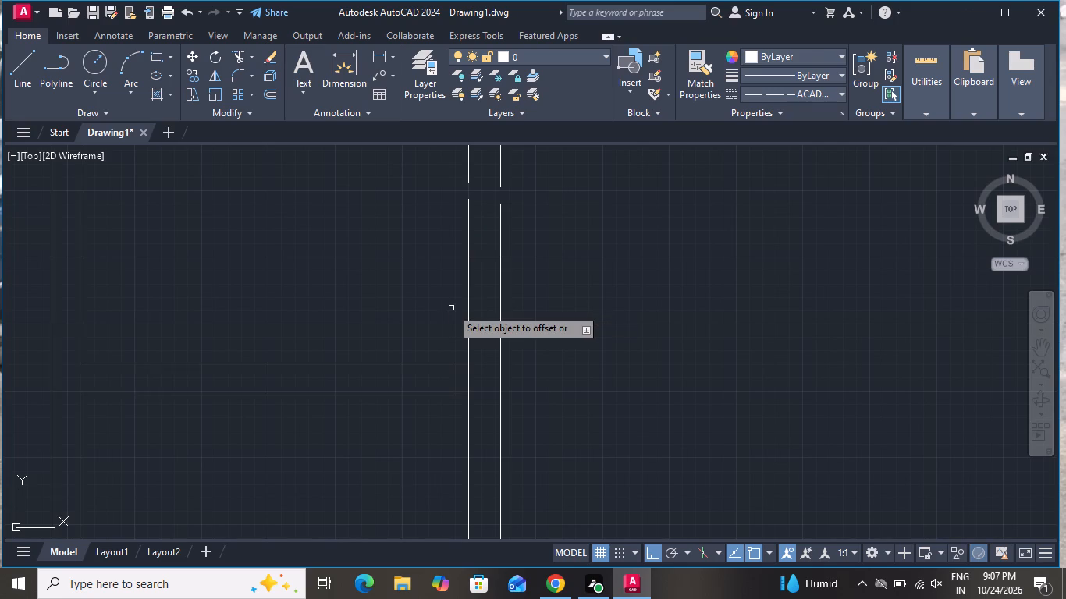
scroll(450, 383, up, 1)
click(450, 383)
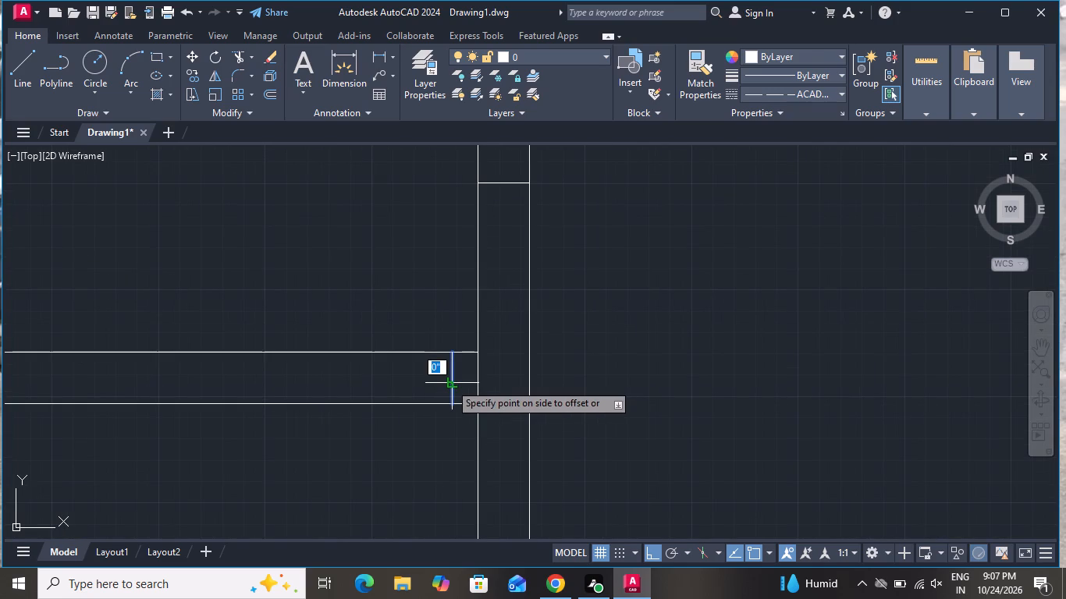
click(382, 416)
scroll(394, 410, down, 1)
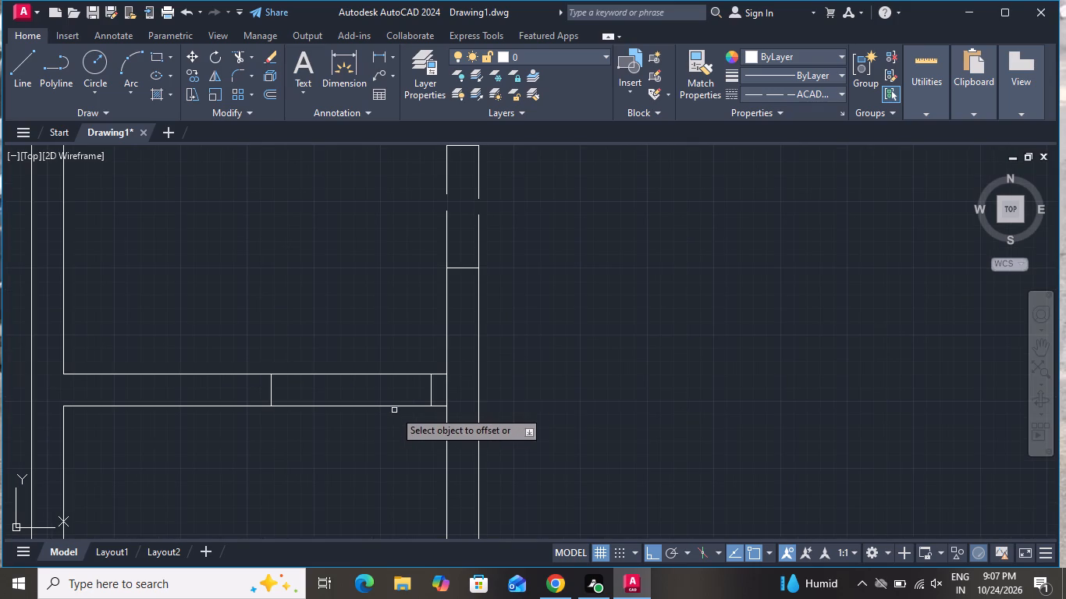
right_click(585, 341)
click(622, 363)
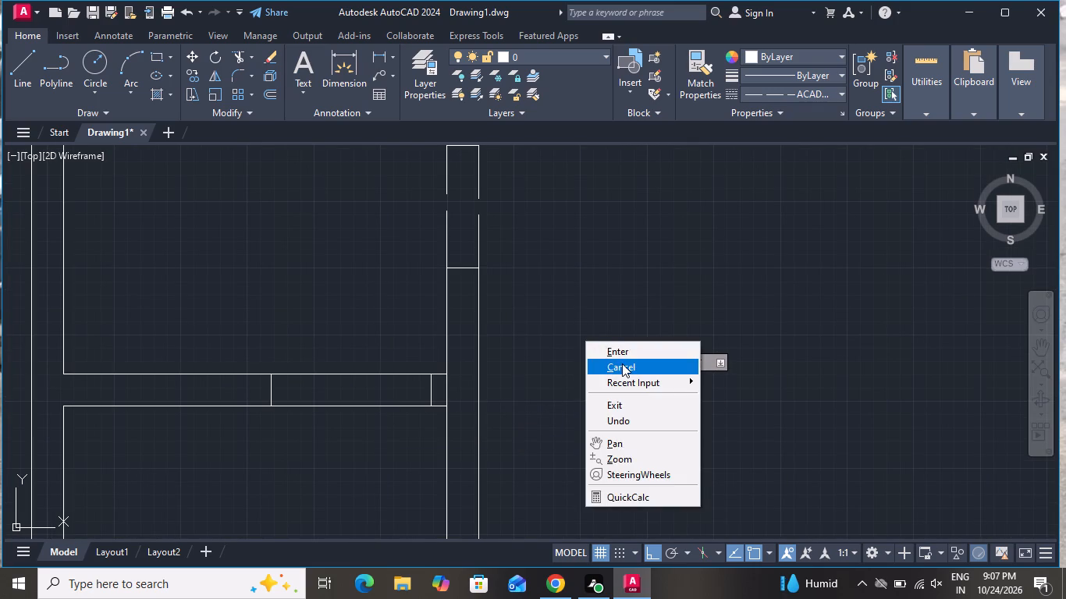
Draw a 2'6" vertical line downward from the midpoint of the eastern jamb as the door leaf.
click(17, 58)
scroll(231, 126, down, 1)
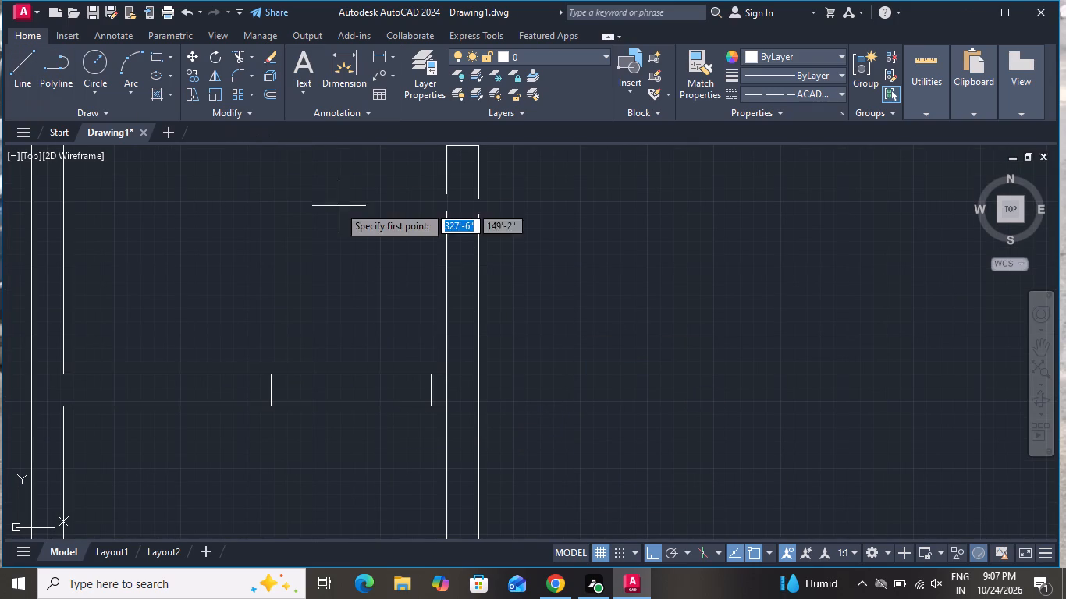
scroll(405, 372, up, 2)
scroll(410, 363, down, 2)
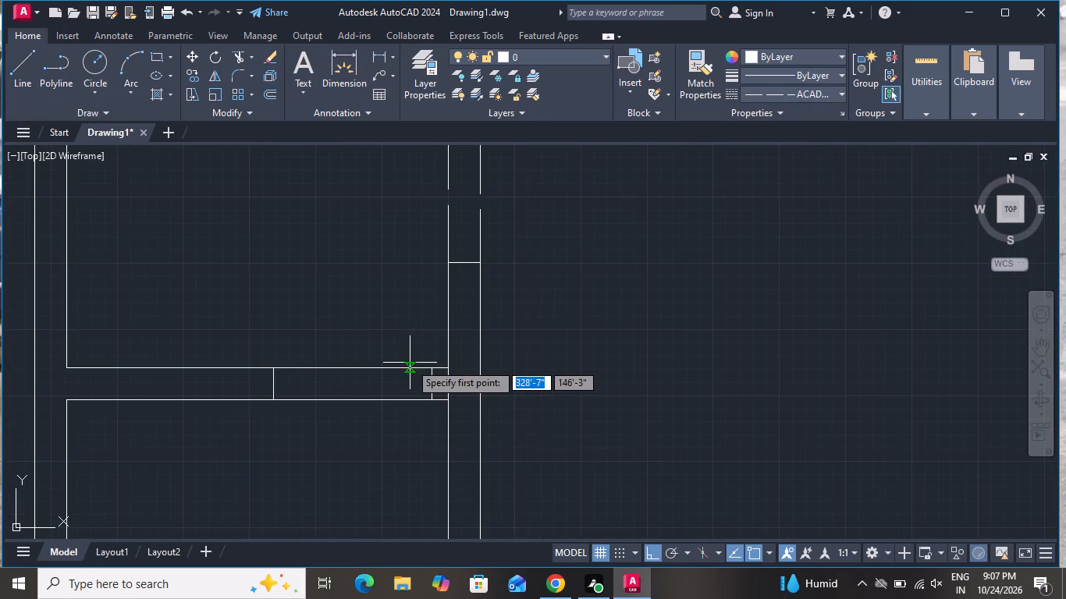
scroll(429, 433, up, 1)
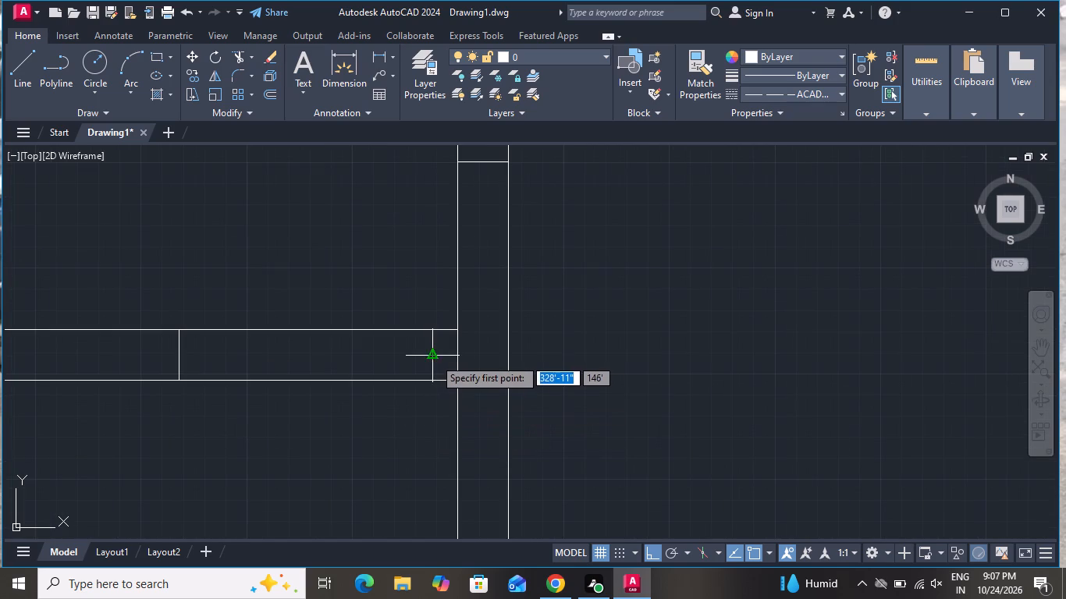
click(435, 356)
scroll(423, 415, down, 3)
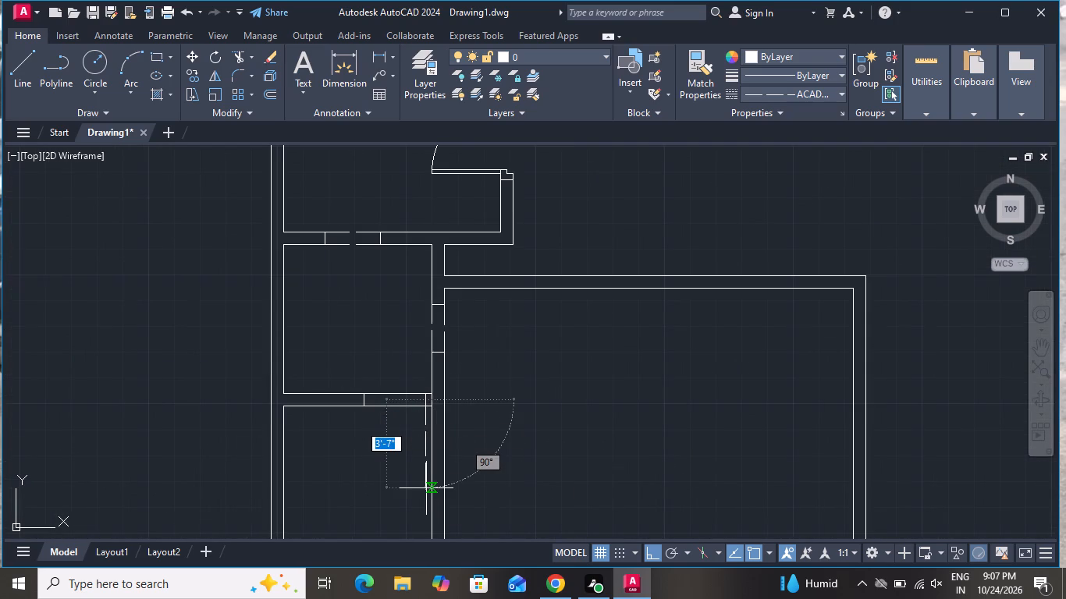
text(2'6)
key(shift+quotedbl)
key(Return)
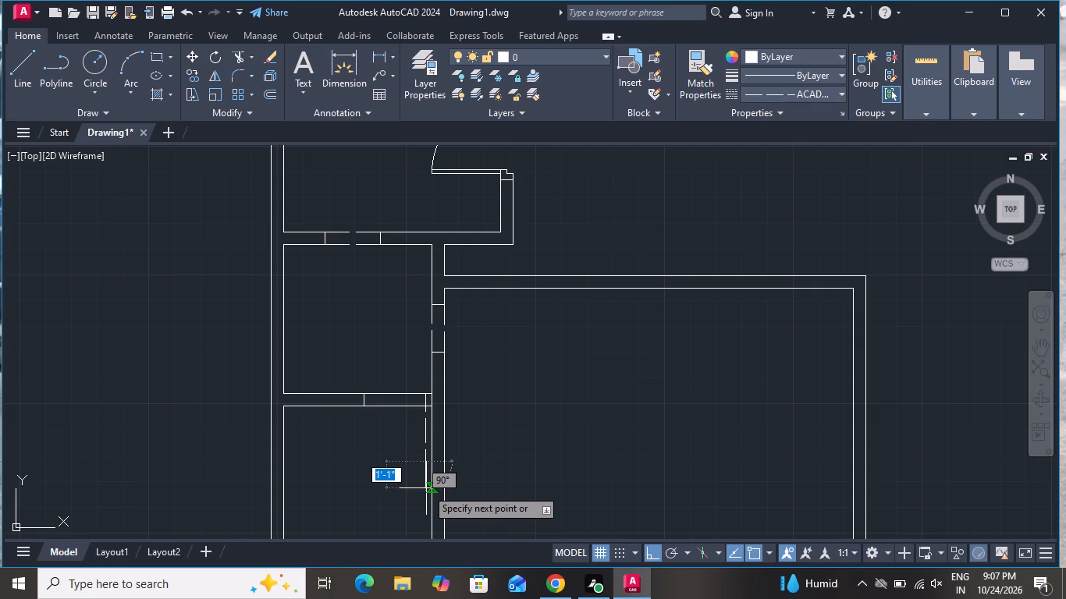
right_click(369, 391)
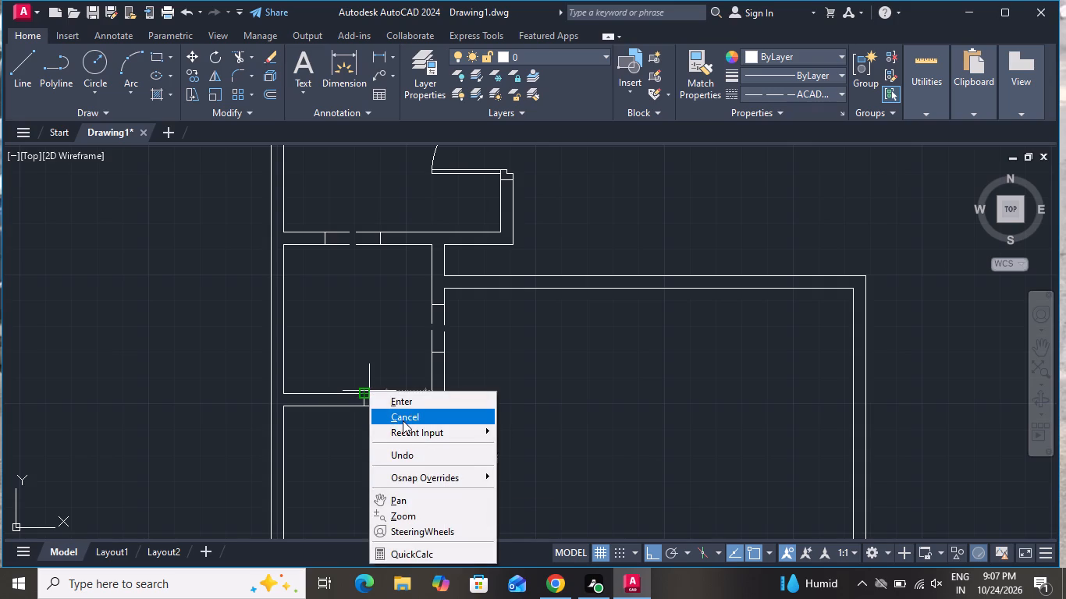
click(403, 420)
Change the door leaf line's linetype to ByLayer.
click(425, 427)
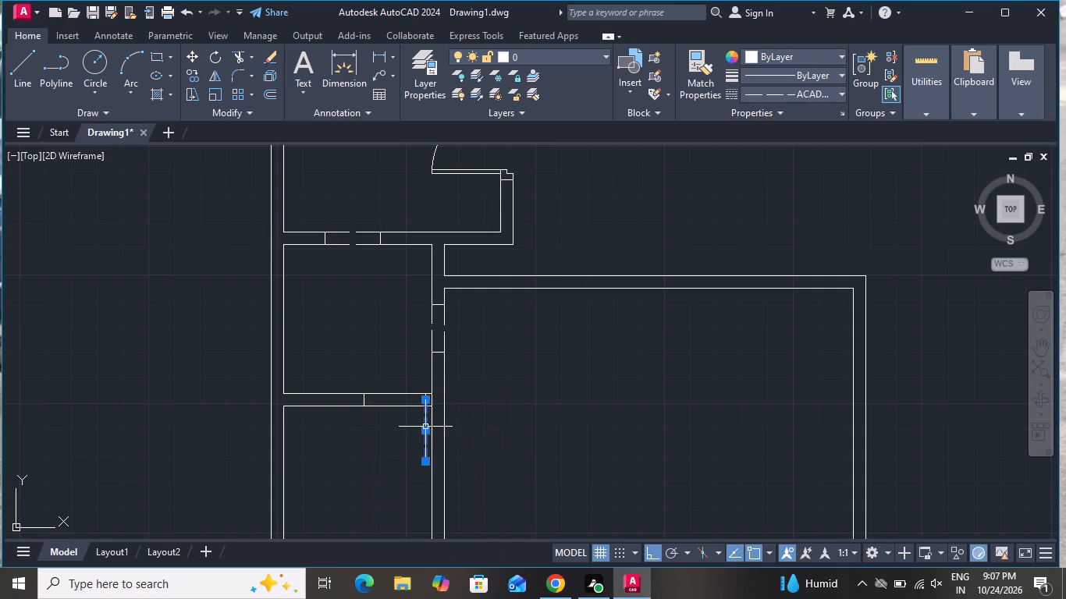
click(773, 90)
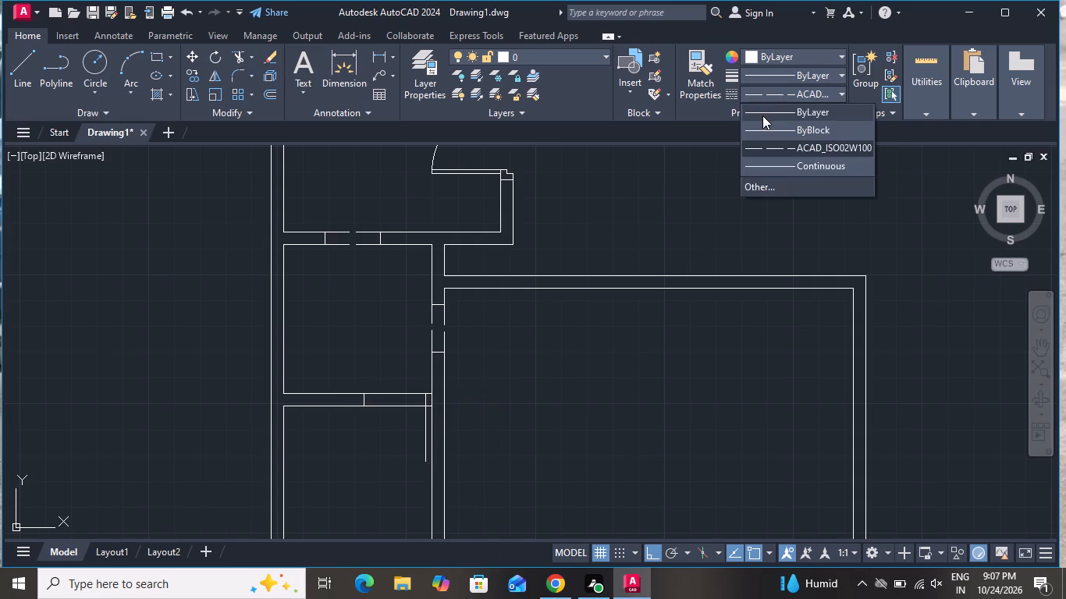
click(762, 115)
scroll(473, 231, down, 1)
scroll(422, 352, up, 2)
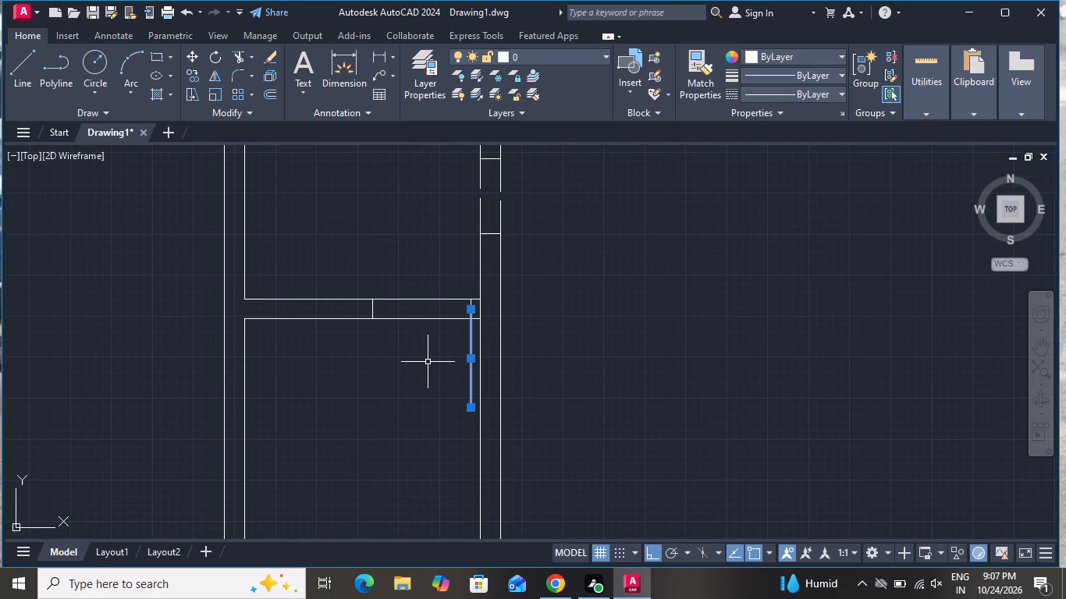
key(Escape)
Offset the door leaf line 2" to the west to give the leaf its thickness.
text(o)
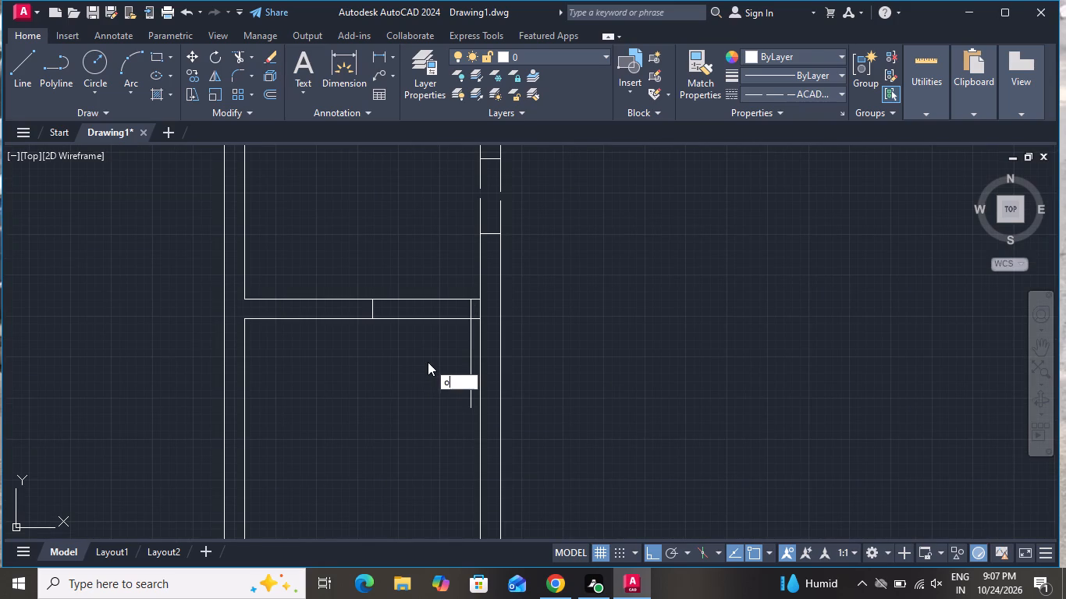
key(space)
key(2)
key(shift+quotedbl)
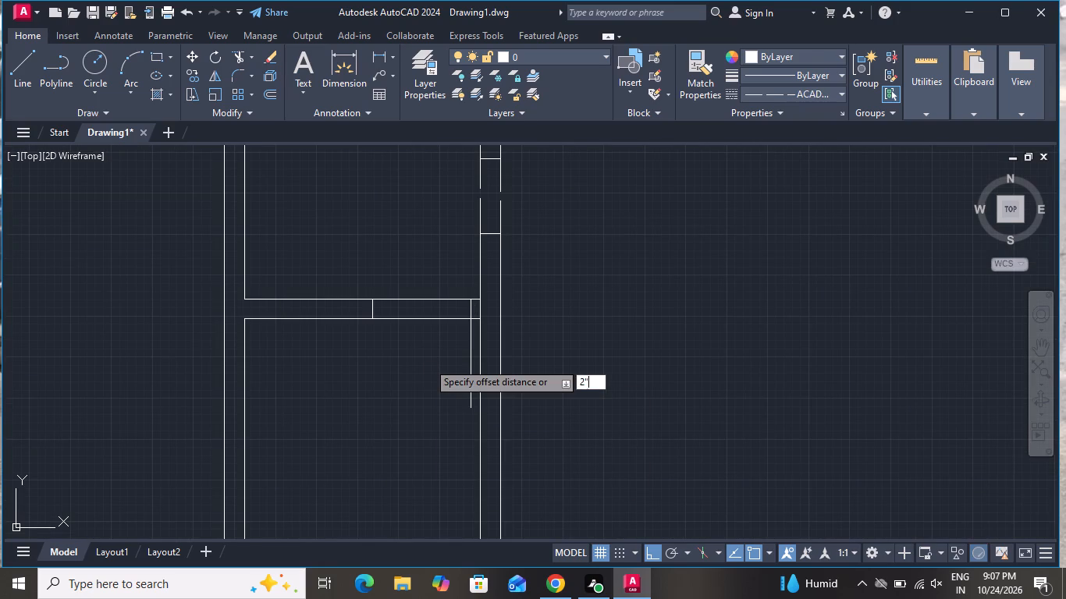
key(Return)
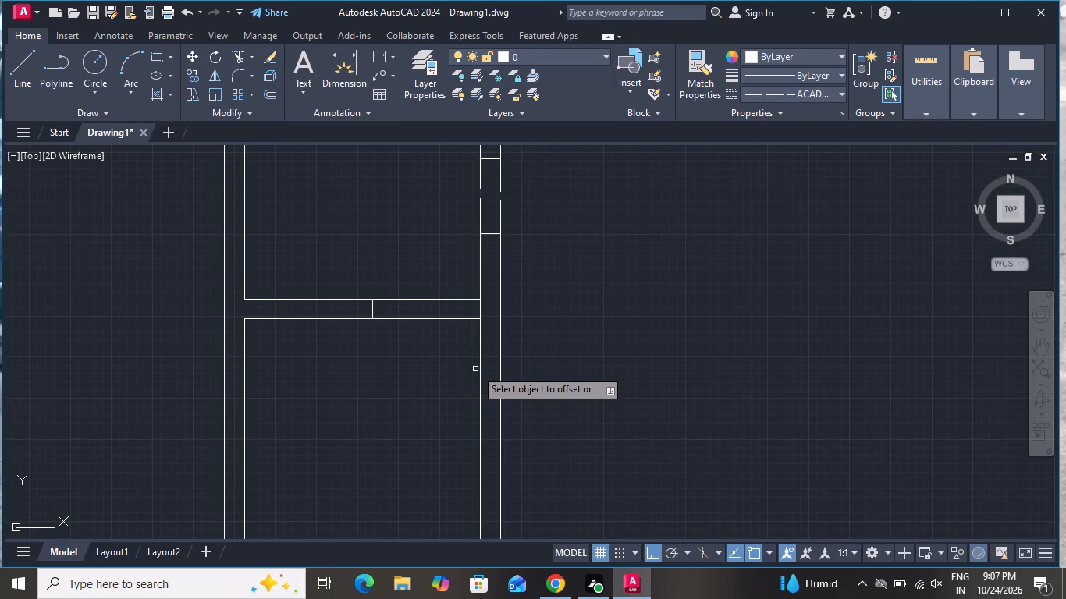
click(472, 371)
click(440, 392)
right_click(423, 397)
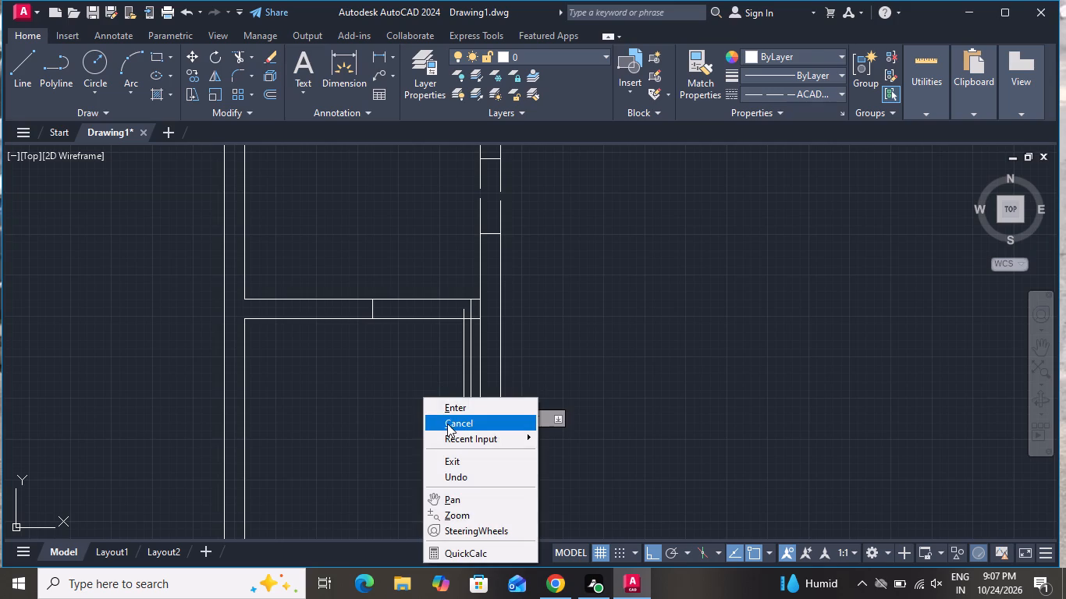
click(447, 424)
Draw the swing arc from the western jamb's midpoint through the inner leaf line's lower end to the outer leaf line's lower end.
text(a)
key(space)
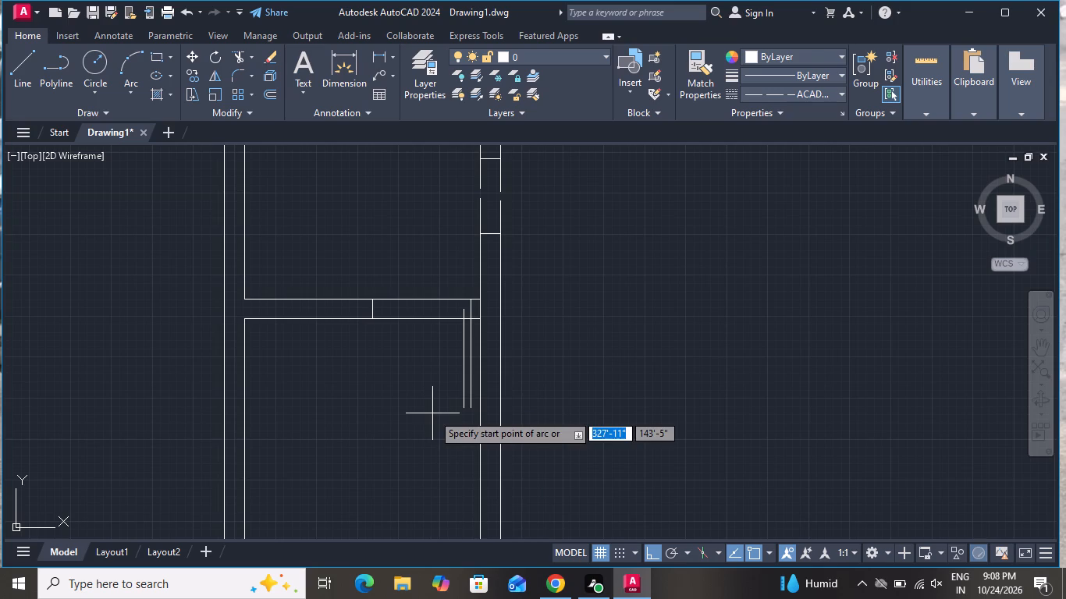
scroll(370, 294, up, 2)
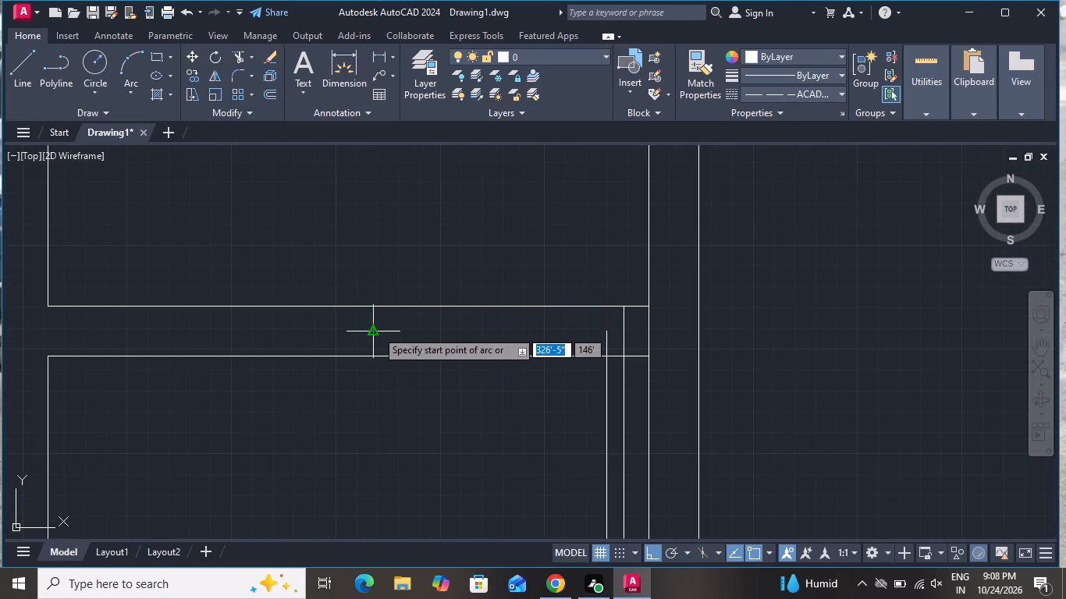
click(376, 330)
scroll(347, 440, down, 2)
scroll(435, 518, up, 2)
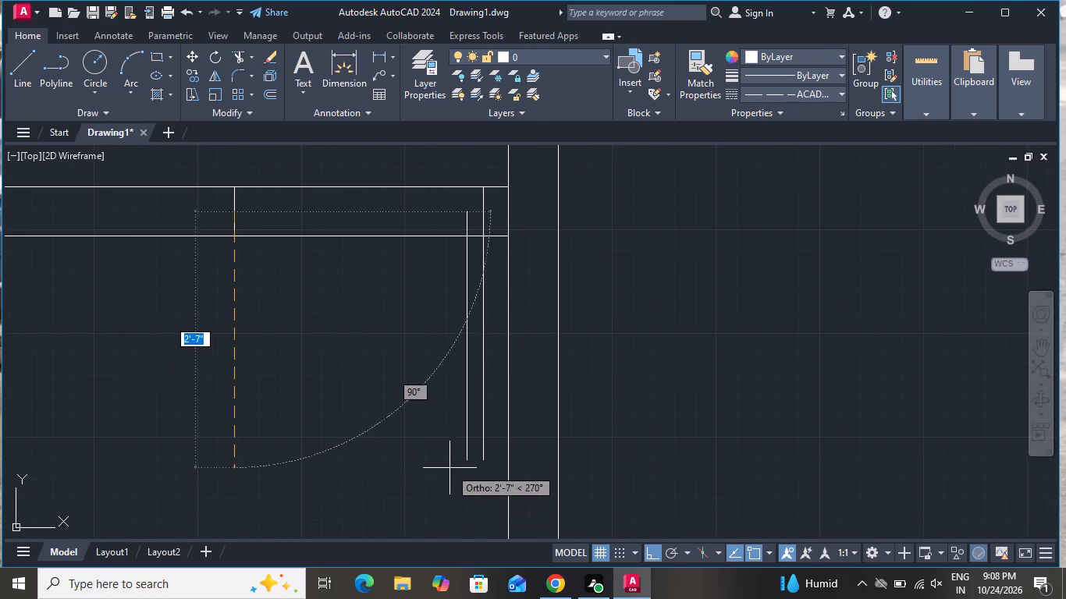
click(462, 461)
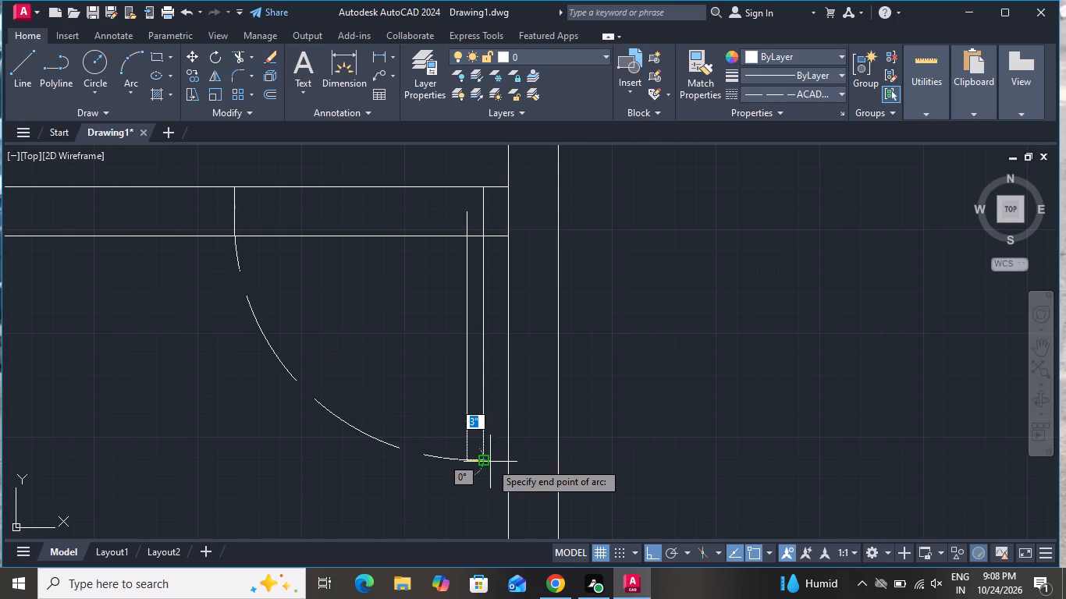
click(486, 461)
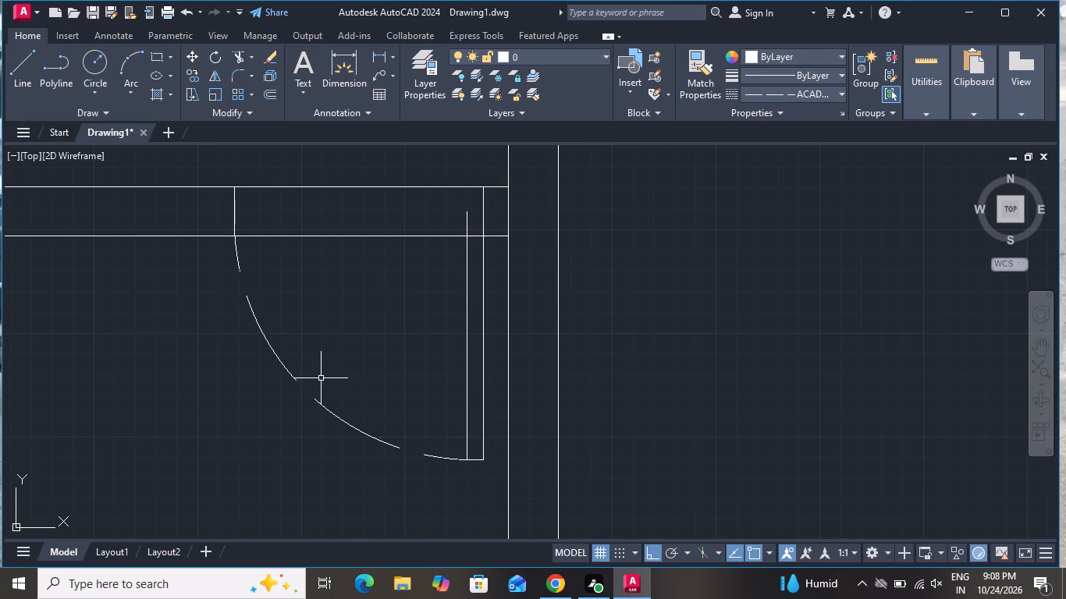
Change the door swing arc's linetype to ByBlock.
click(321, 377)
click(290, 400)
click(780, 92)
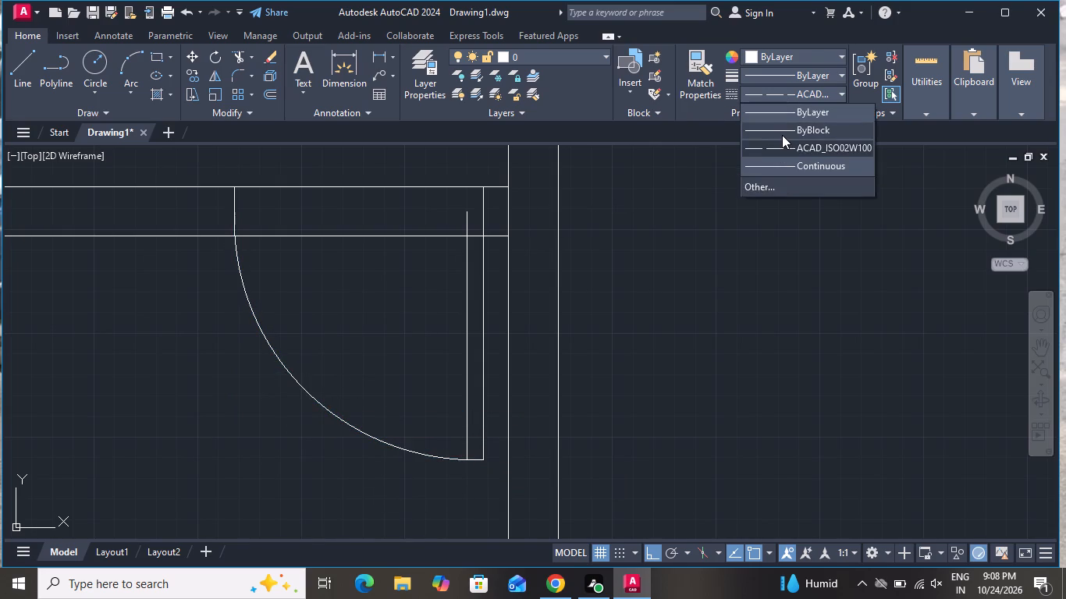
click(782, 135)
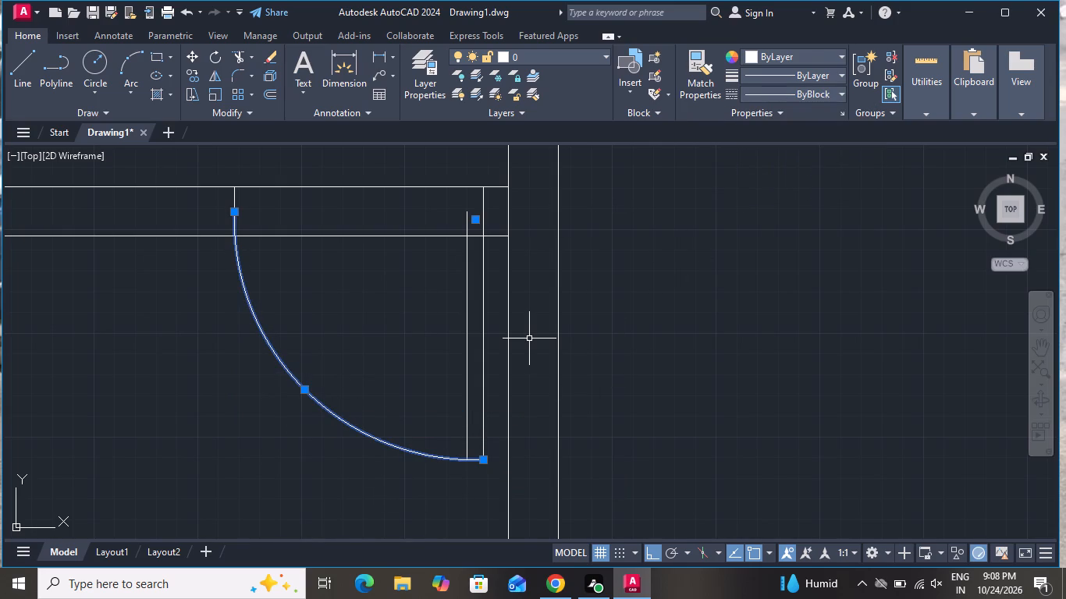
key(Escape)
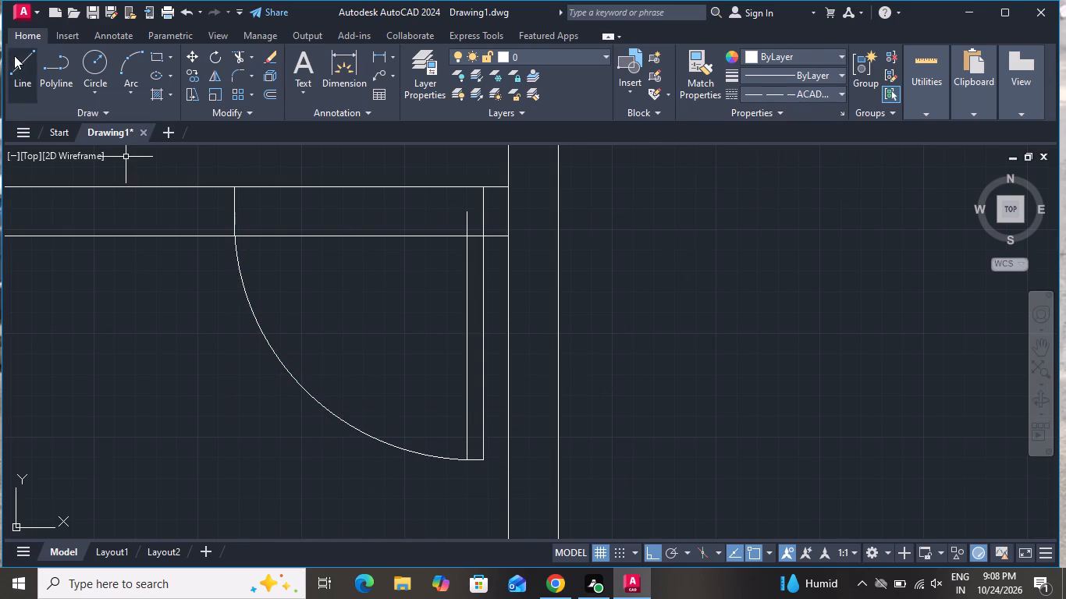
Draw a short horizontal line closing the upper end of the door leaf between its two vertical lines.
click(15, 51)
scroll(457, 215, up, 2)
click(478, 207)
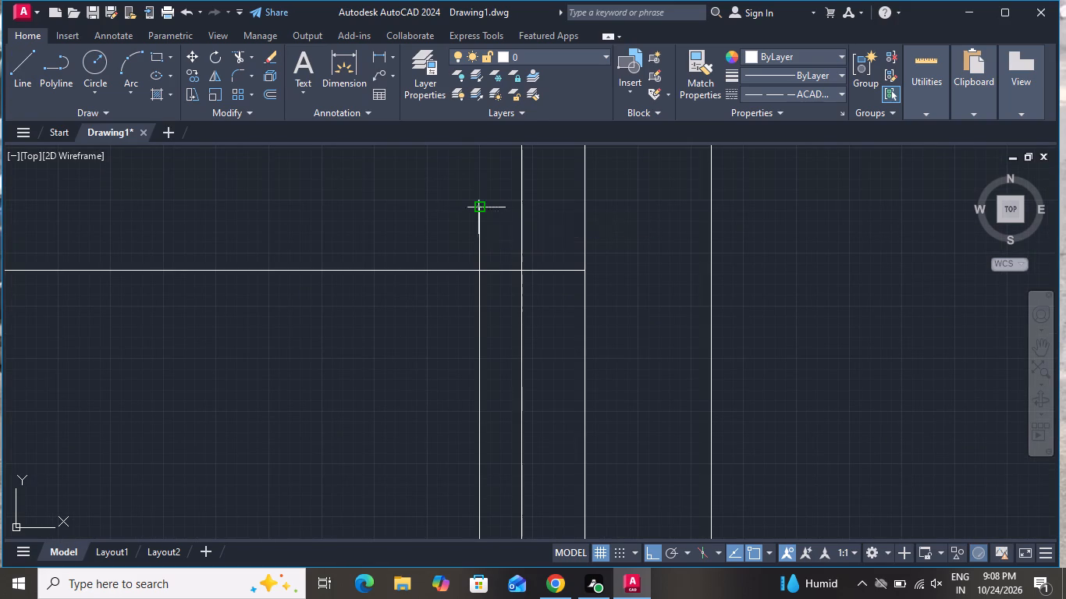
click(517, 208)
right_click(517, 207)
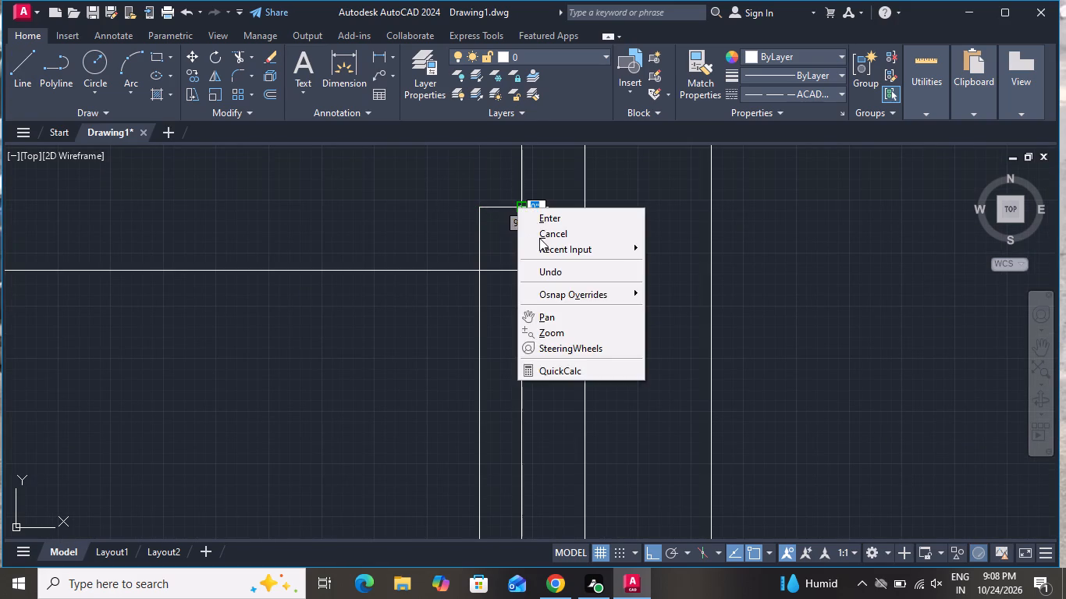
click(539, 238)
scroll(531, 332, down, 2)
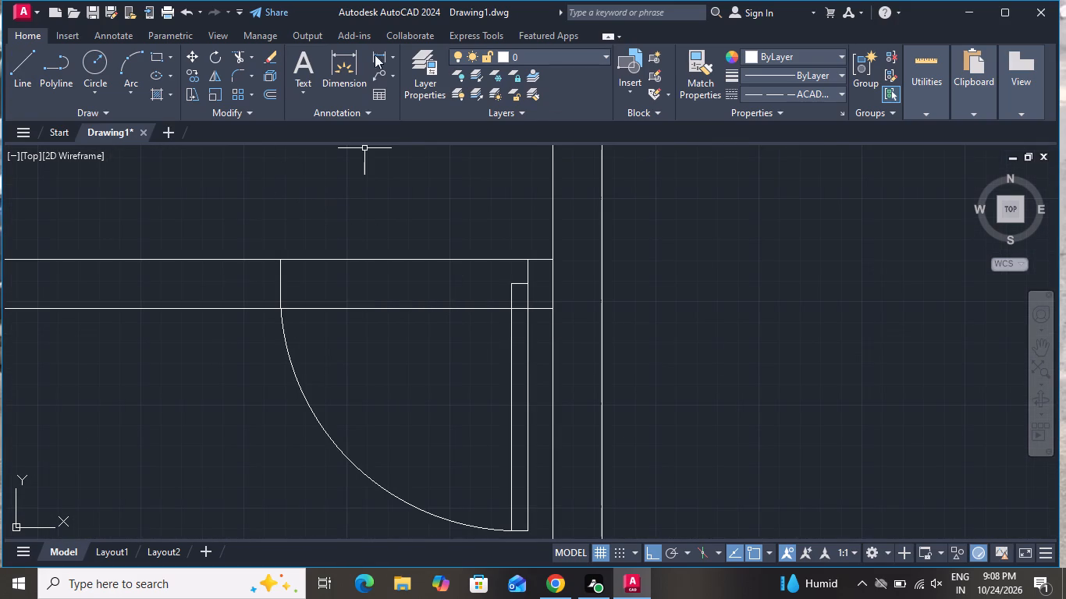
Trim both wall faces between the jambs, and the outer vertical segment between the leaf's upper end and the lower wall face.
click(233, 47)
click(236, 53)
click(416, 238)
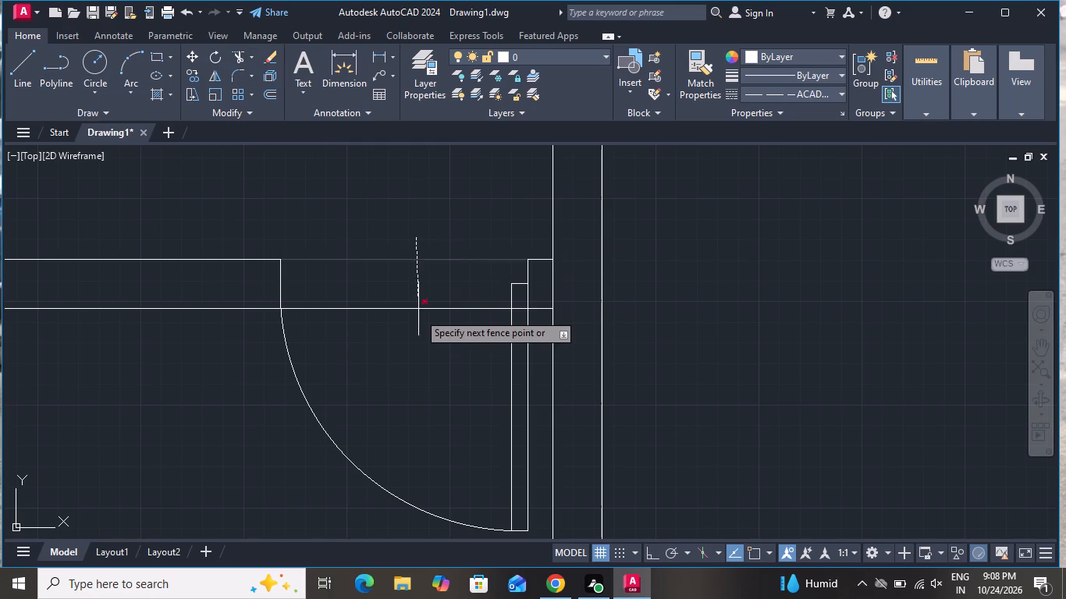
click(421, 333)
scroll(531, 299, up, 3)
click(531, 292)
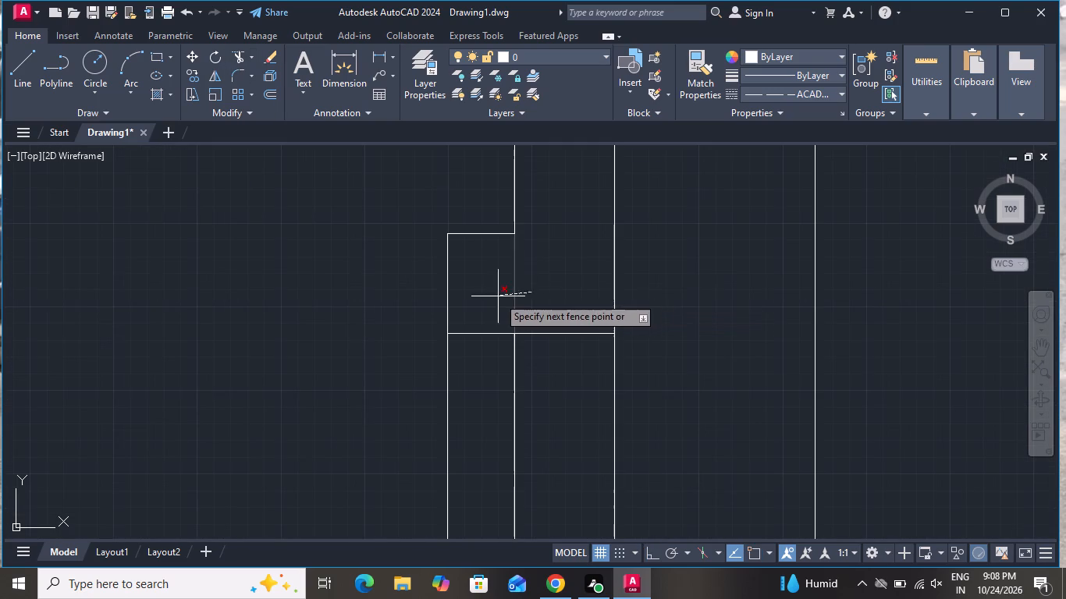
click(498, 296)
scroll(499, 299, down, 5)
right_click(432, 276)
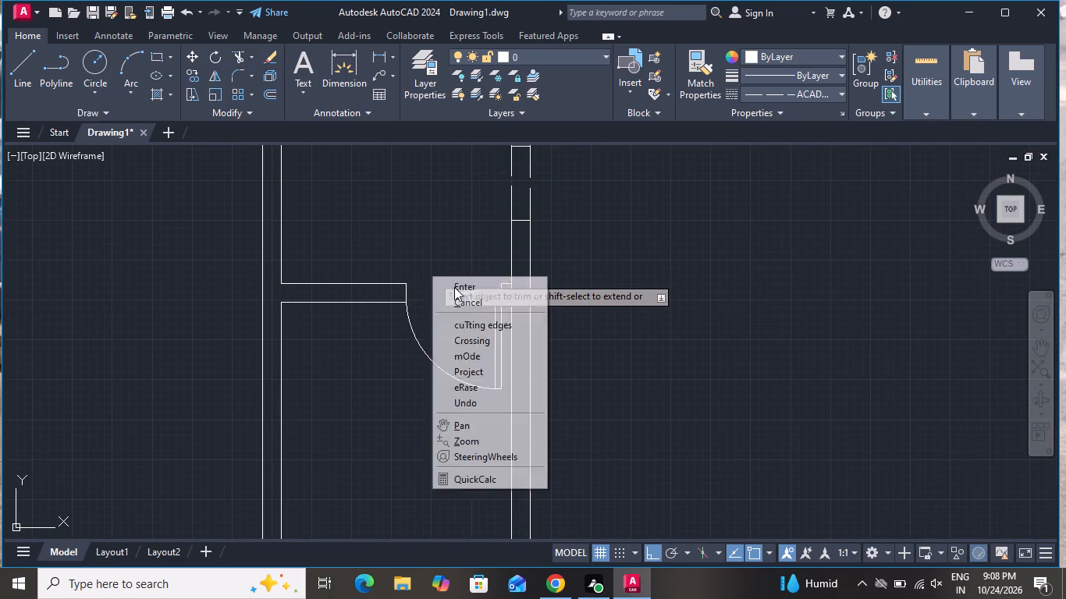
click(476, 307)
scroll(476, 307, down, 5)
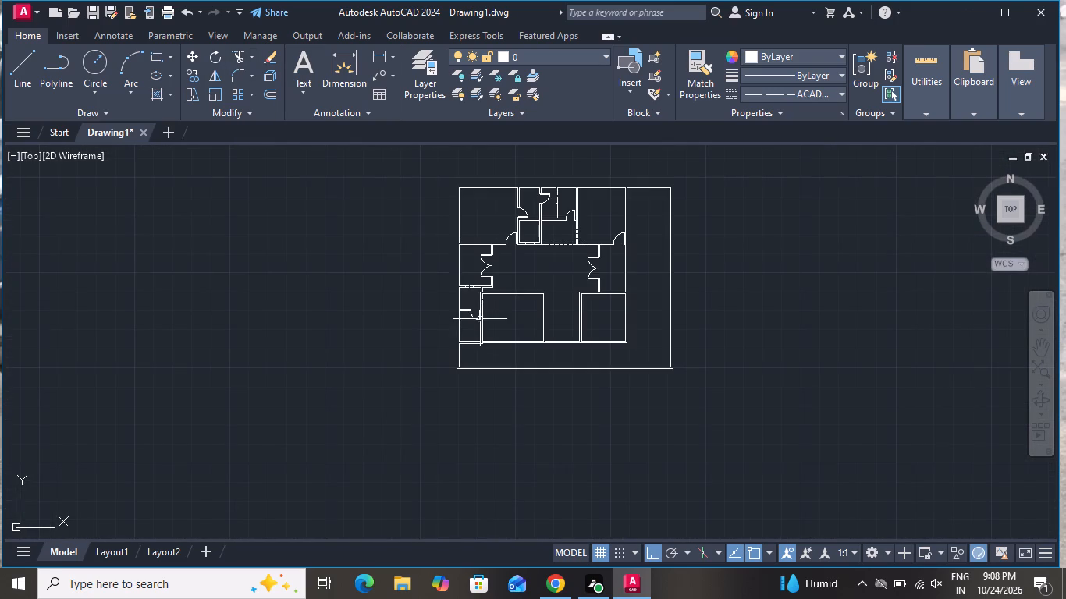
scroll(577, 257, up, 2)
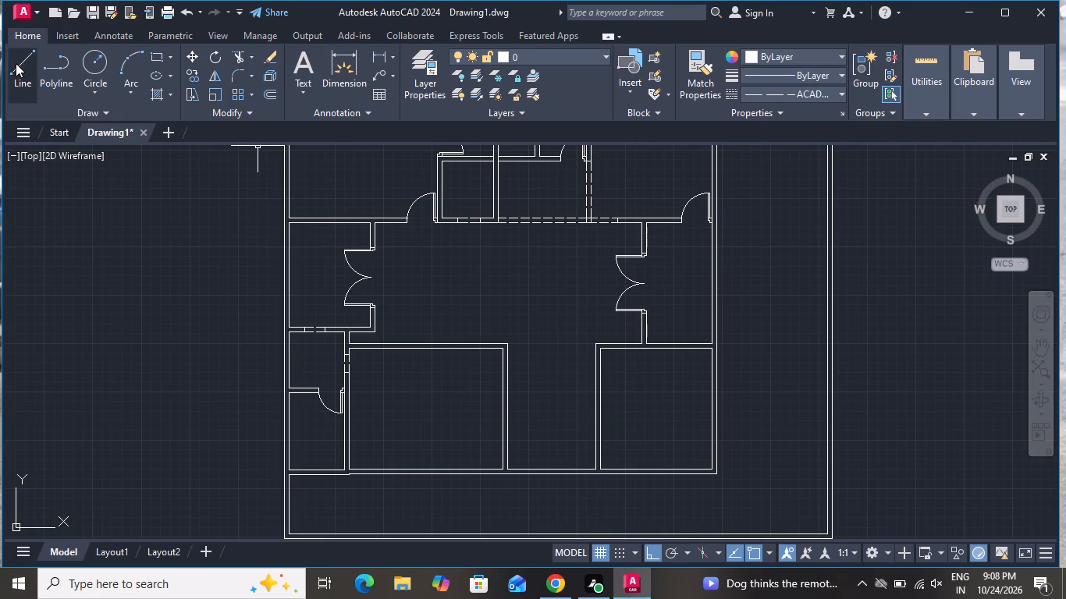
Draw the eastern jamb line across the small southwestern room's bottom wall, in line with the room's eastern wall face.
click(16, 62)
scroll(162, 157, down, 1)
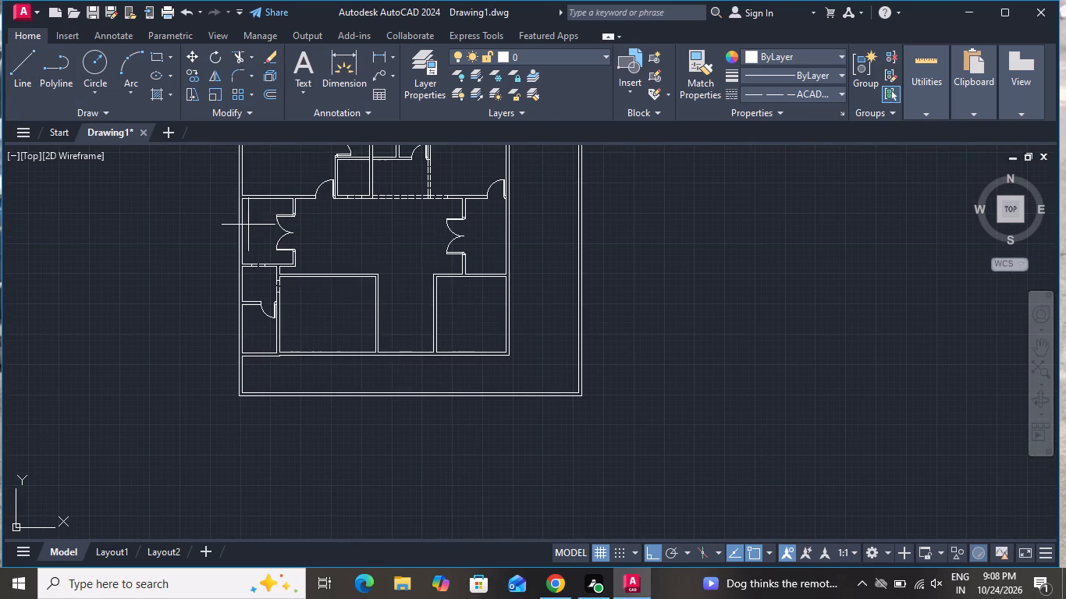
scroll(322, 388, up, 3)
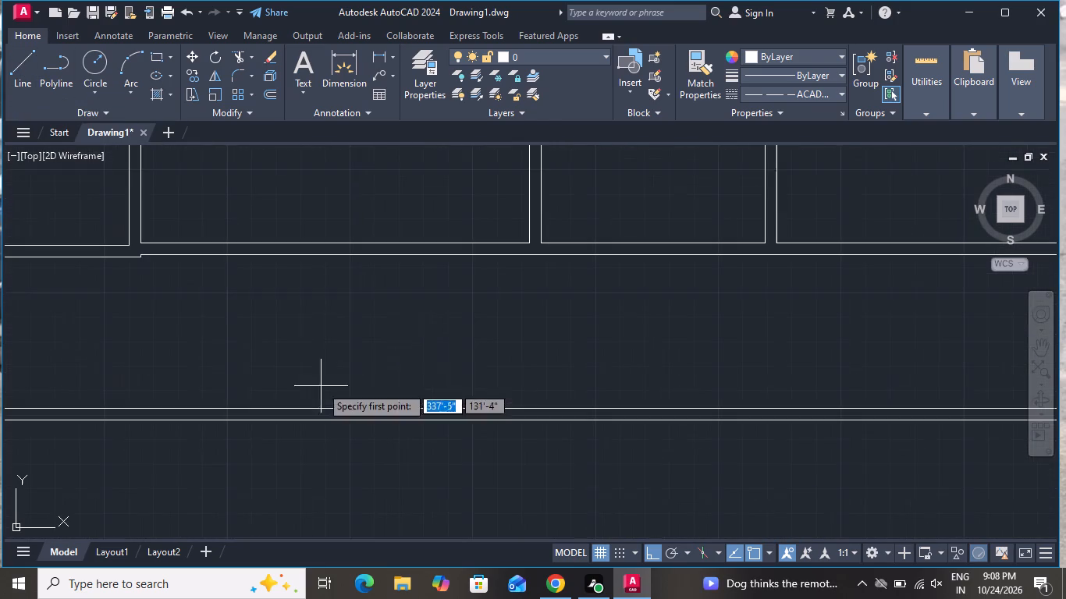
scroll(104, 238, up, 3)
click(197, 271)
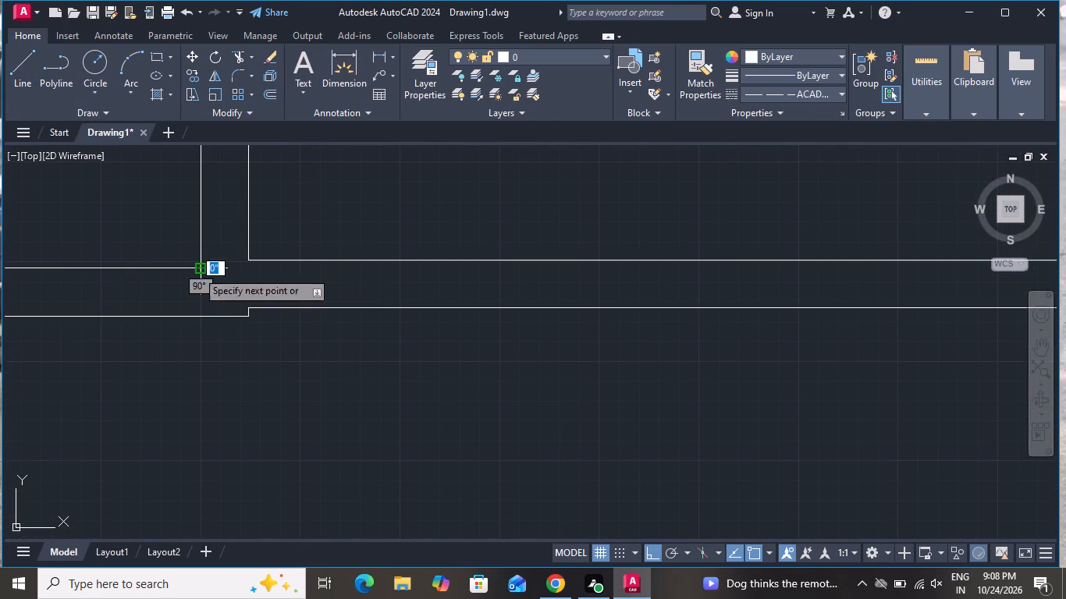
click(195, 314)
right_click(194, 317)
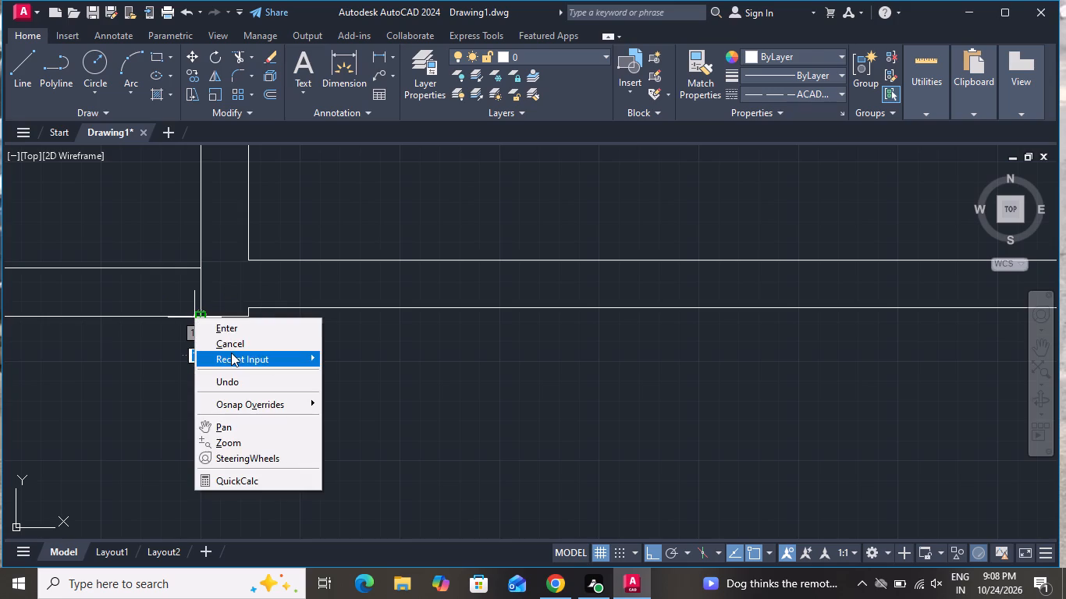
click(229, 343)
Draw the western jamb line across the same bottom wall, from the midpoint of its upper face to its lower face.
click(12, 65)
scroll(309, 343, down, 1)
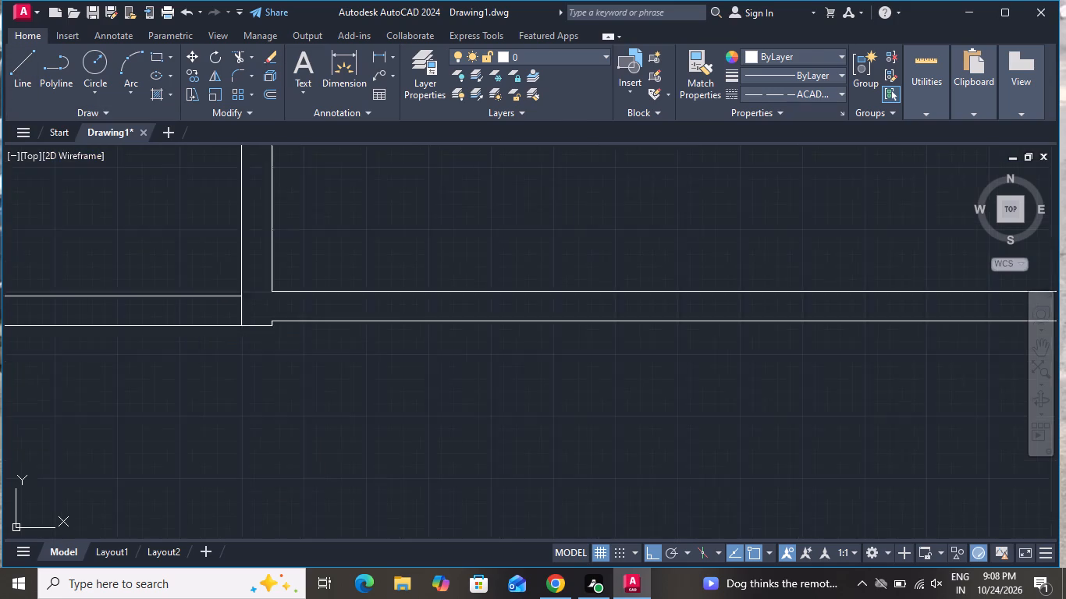
scroll(313, 347, down, 1)
scroll(183, 321, up, 1)
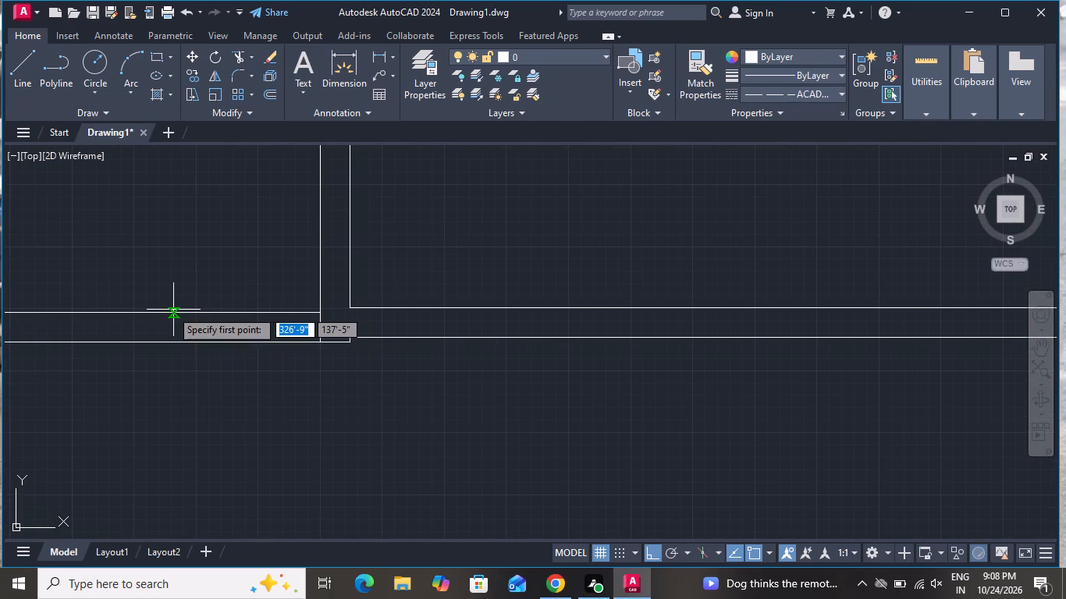
click(169, 310)
click(170, 342)
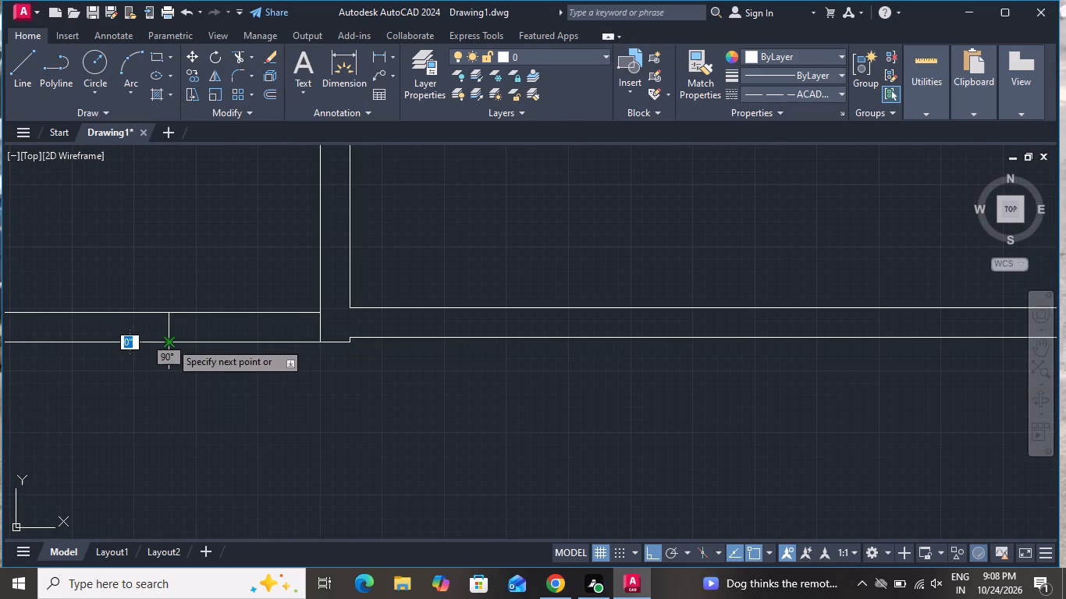
right_click(170, 342)
click(200, 360)
Trim both faces of the small room's bottom wall between the two jamb lines.
scroll(225, 346, down, 1)
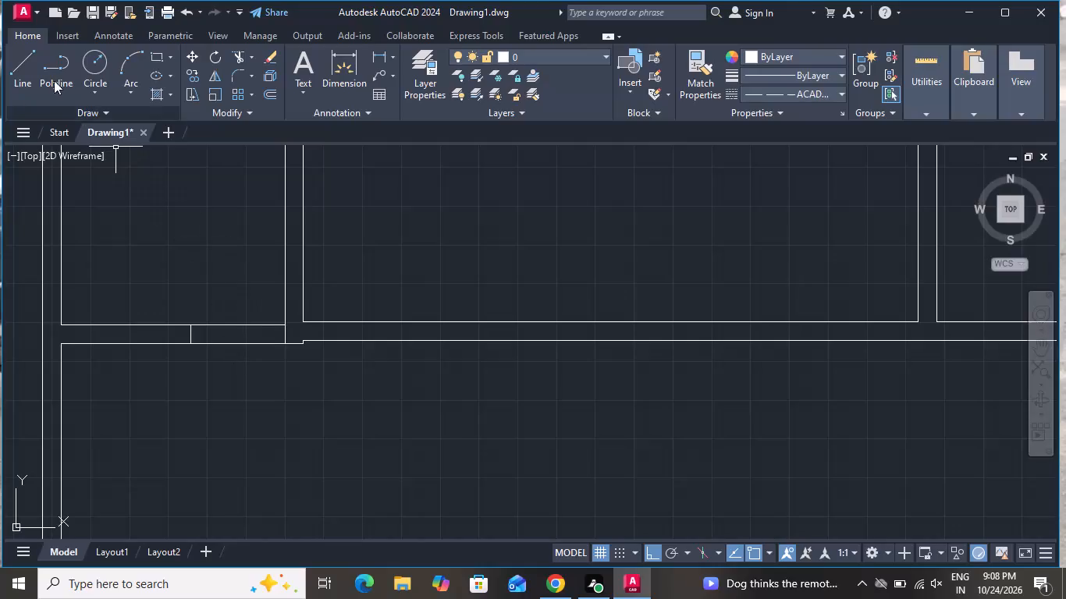
click(235, 56)
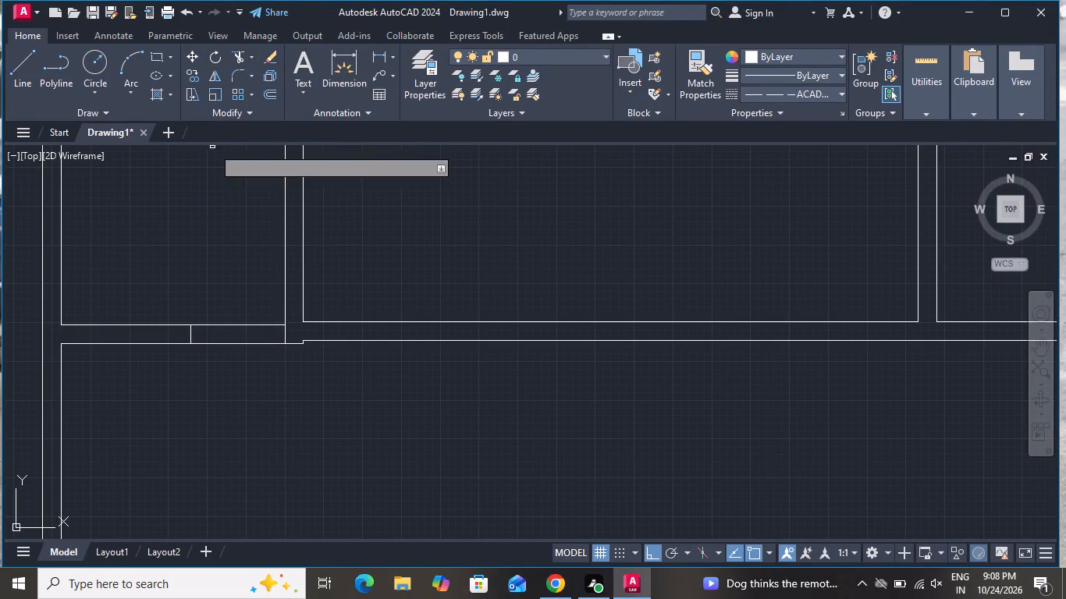
click(237, 301)
click(235, 374)
right_click(233, 271)
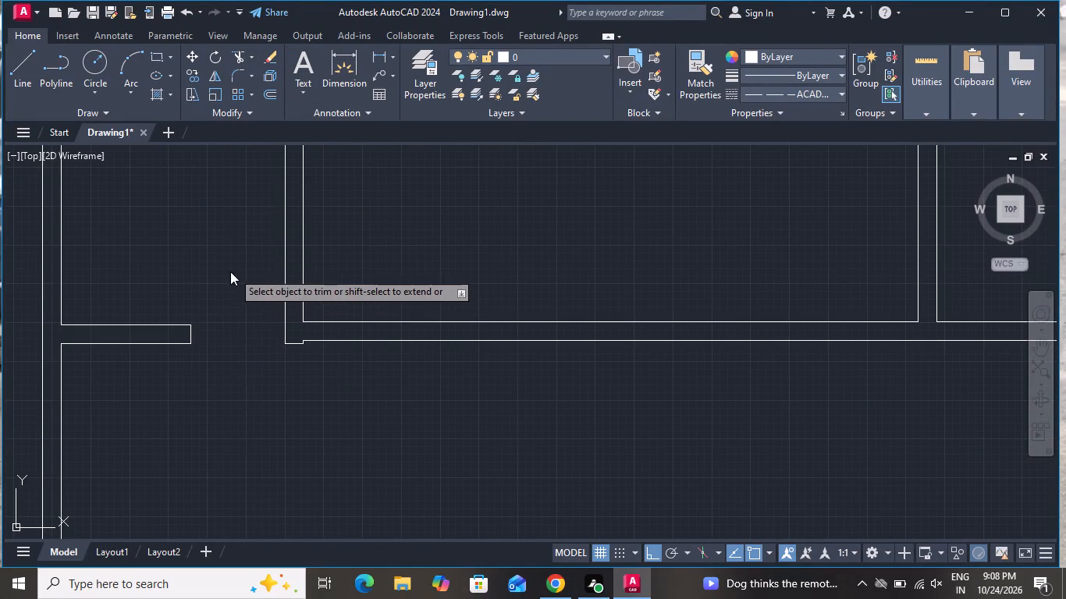
click(270, 296)
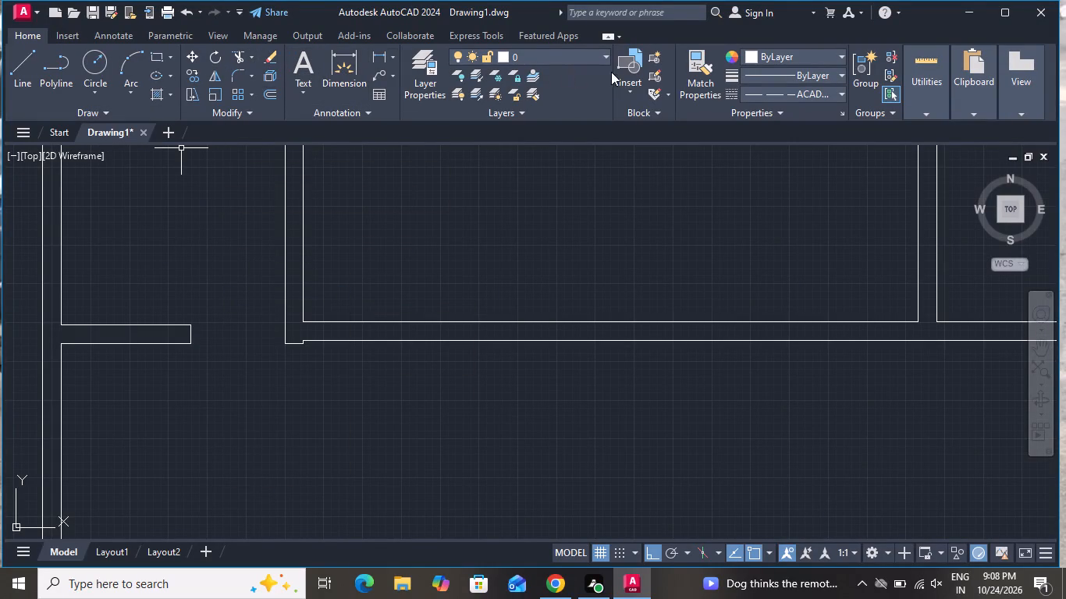
Draw two horizontal dashed lines across the new opening, along the wall's upper and lower faces, from jamb to jamb.
click(16, 62)
scroll(187, 328, up, 1)
click(187, 322)
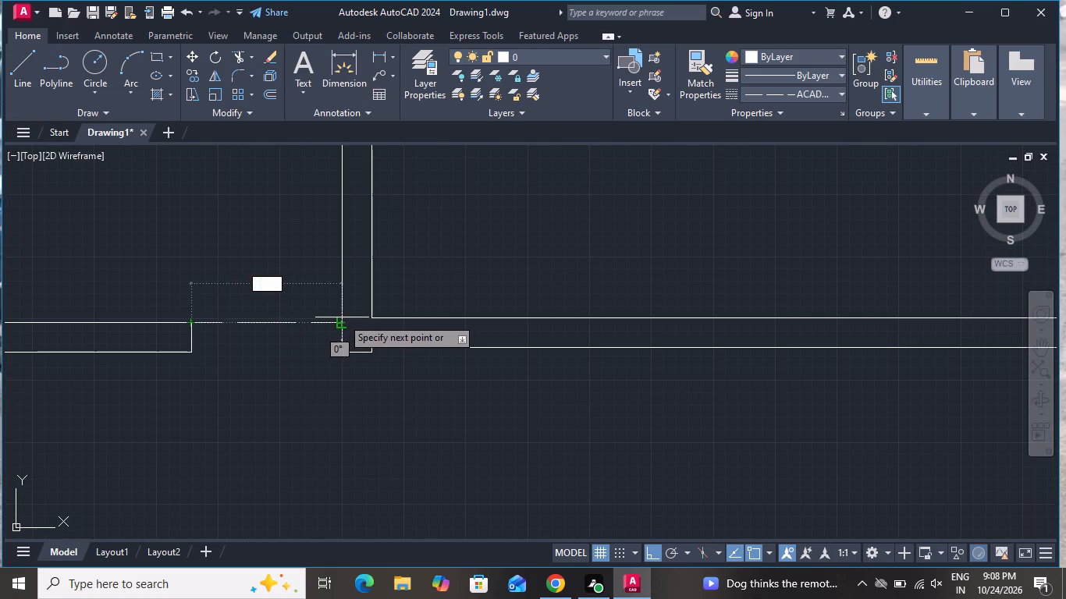
click(339, 322)
right_click(339, 322)
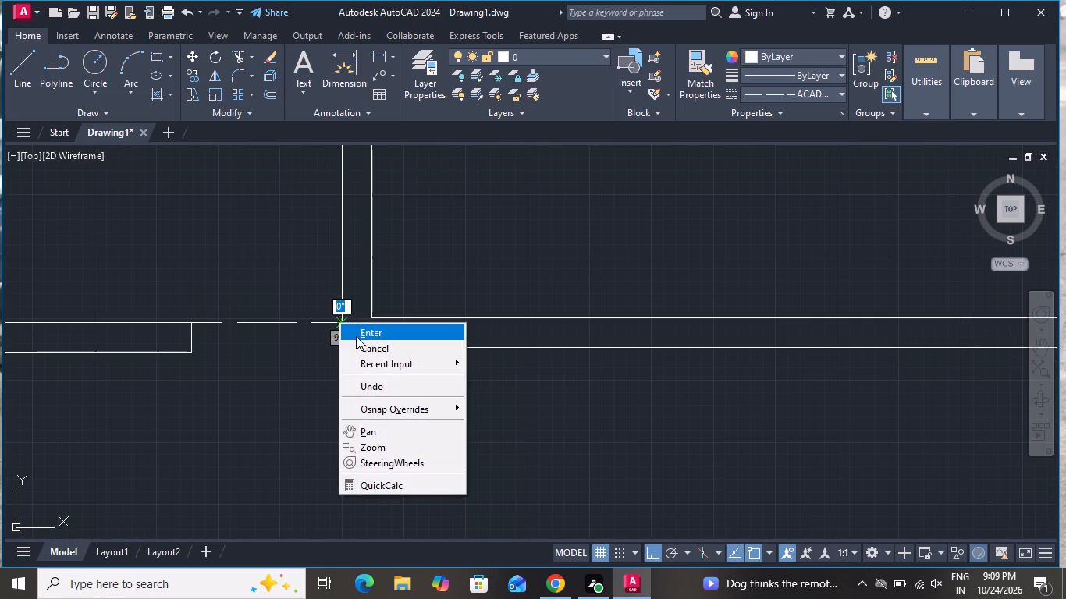
click(356, 336)
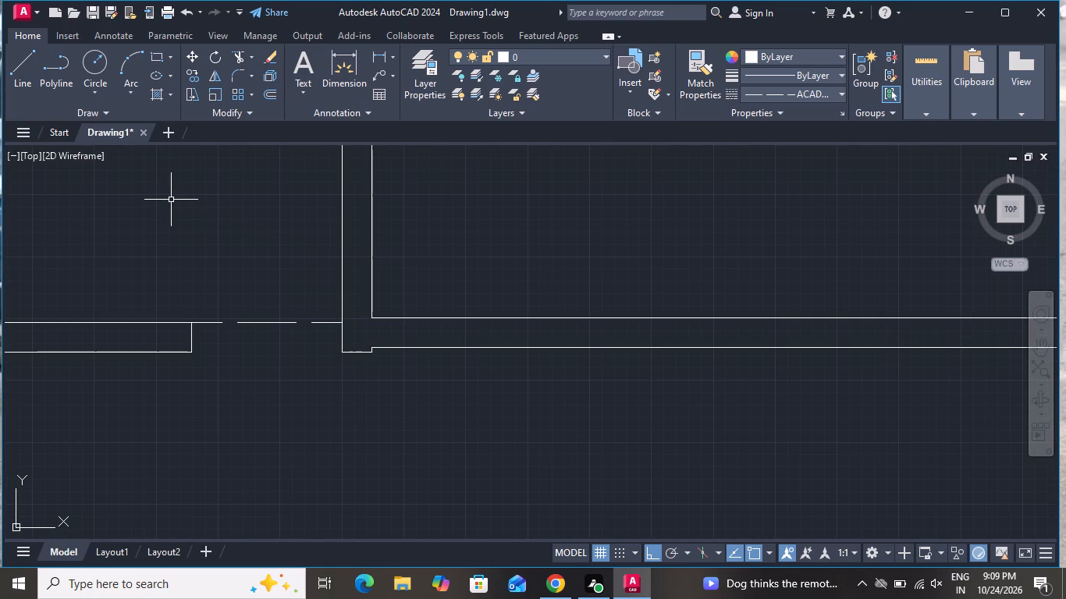
click(9, 54)
scroll(227, 379, up, 1)
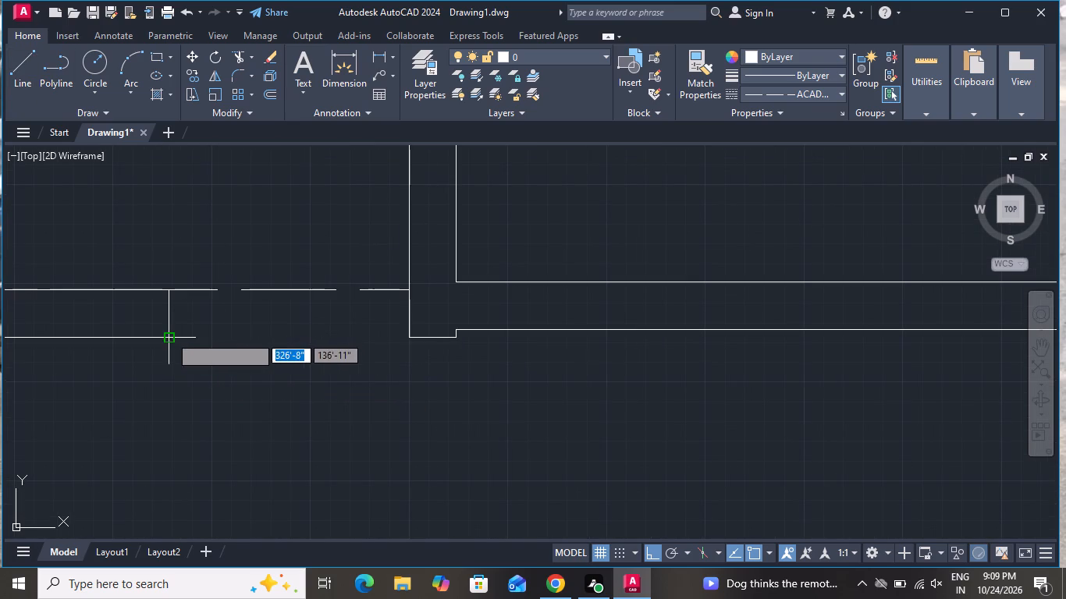
click(169, 335)
click(406, 335)
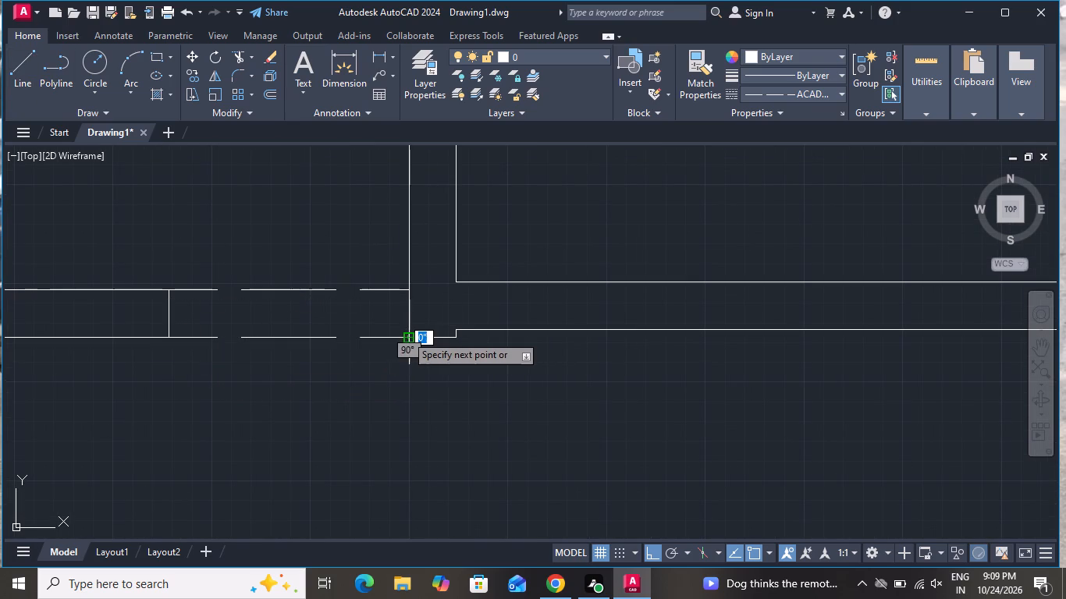
right_click(406, 335)
click(436, 363)
Draw a vertical line across the adjacent larger room's bottom wall, from the midpoint of its upper face to its lower face.
scroll(406, 388, down, 3)
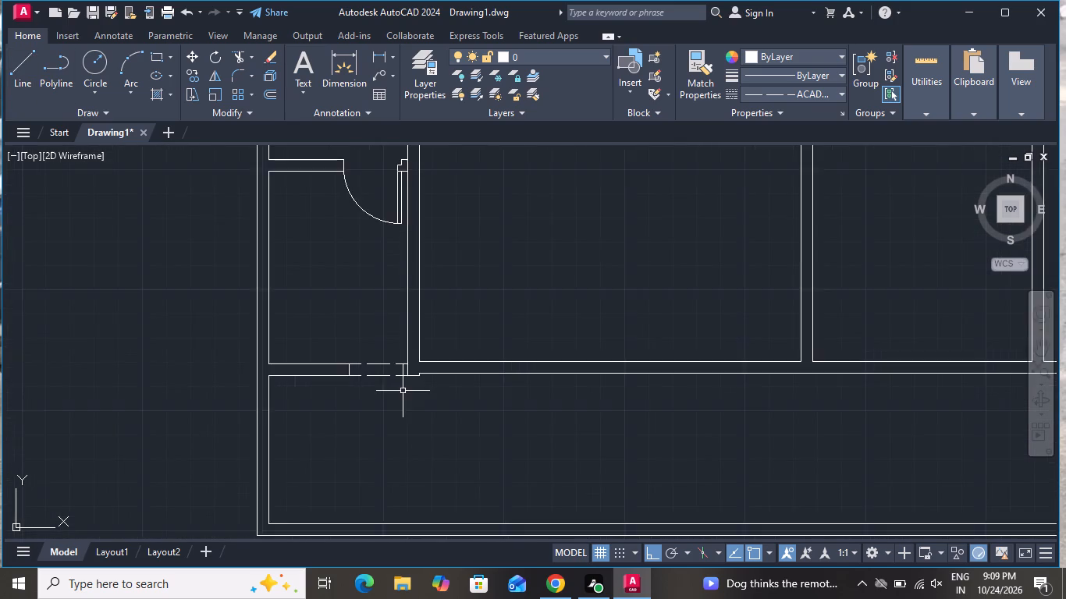
scroll(403, 392, down, 2)
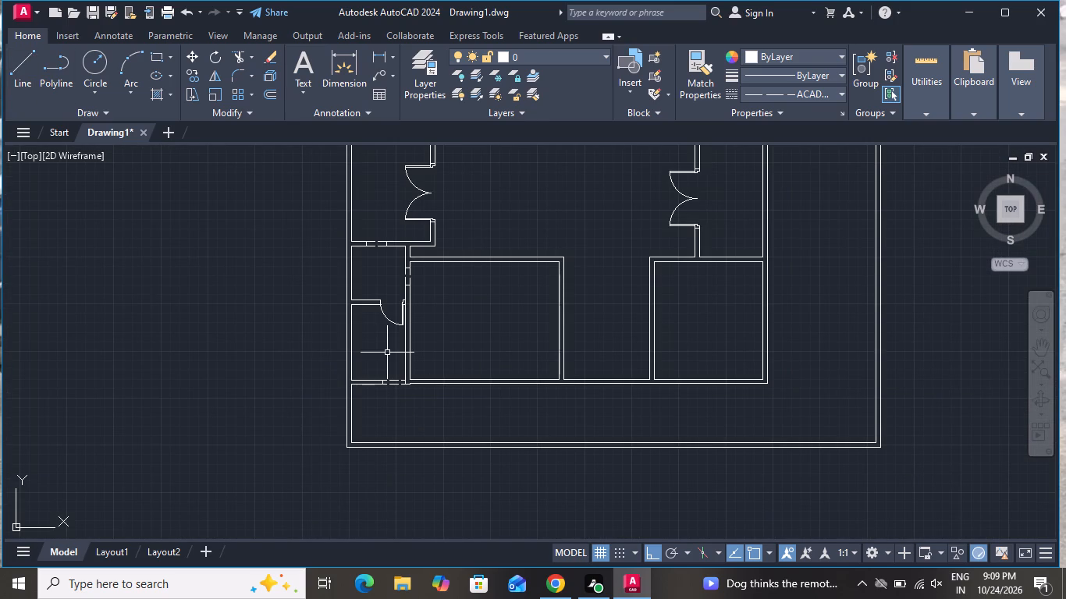
scroll(385, 345, down, 1)
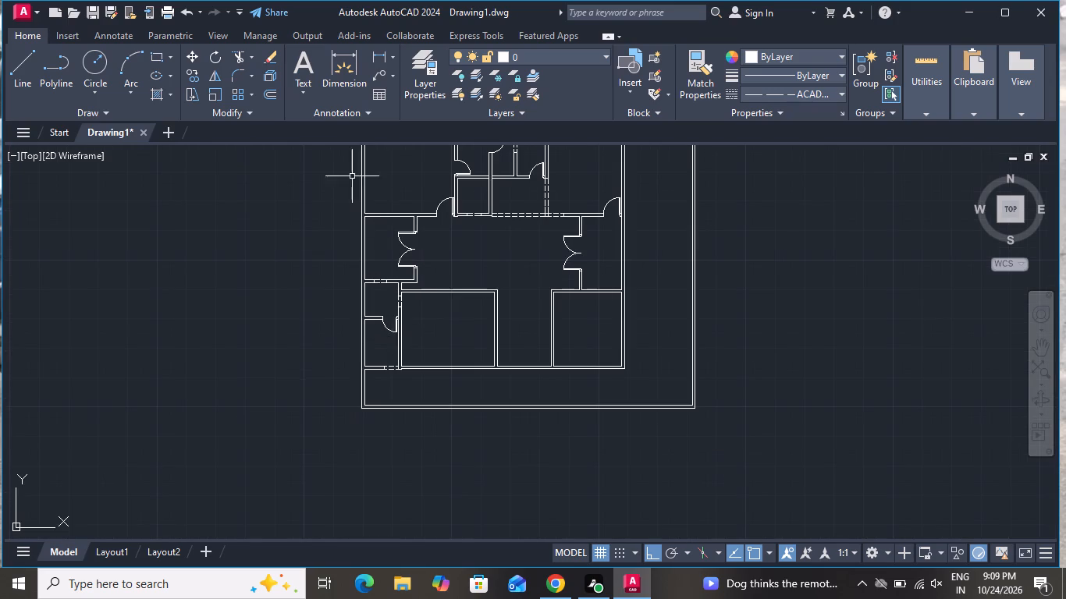
click(30, 78)
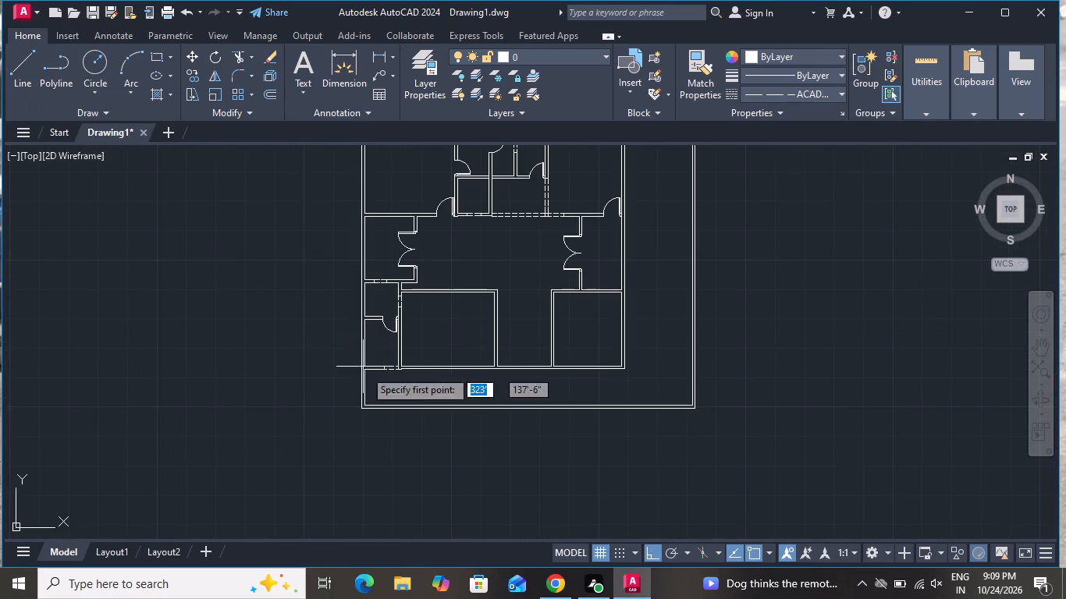
scroll(451, 379, up, 3)
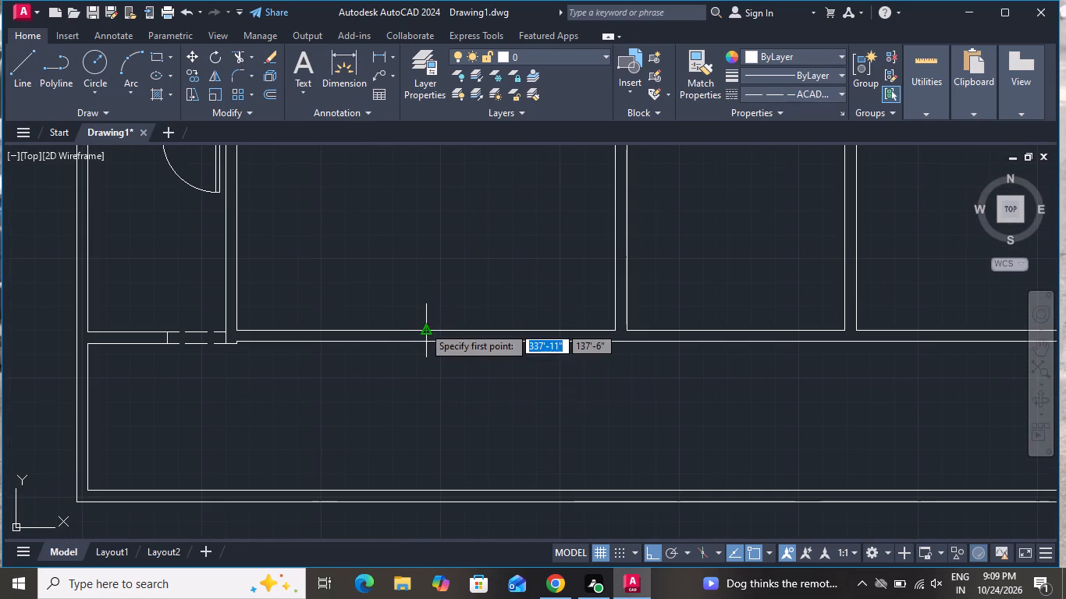
click(421, 326)
scroll(429, 348, up, 4)
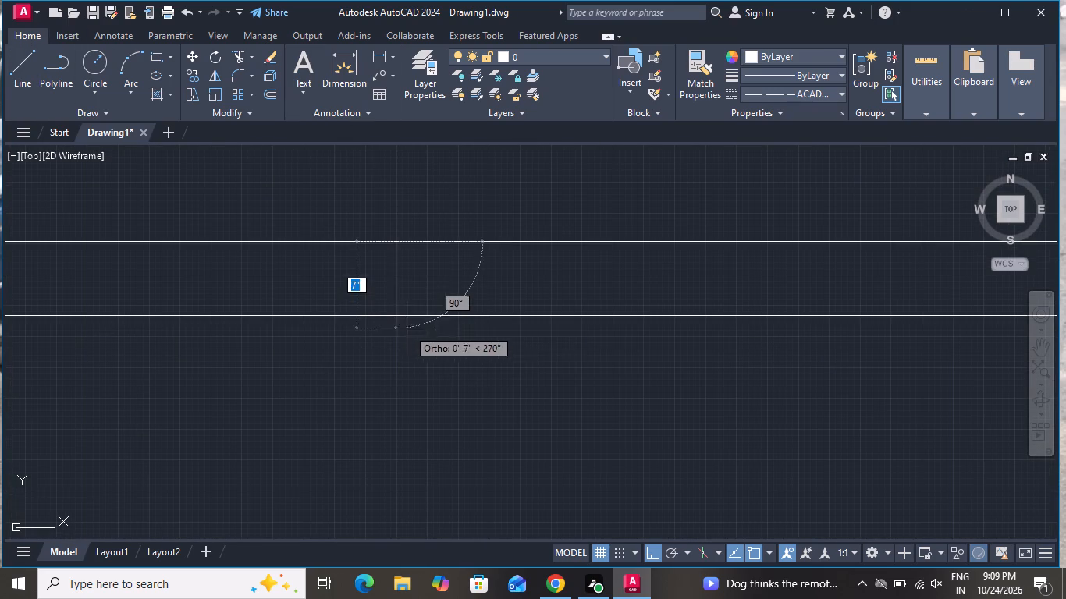
click(391, 314)
right_click(392, 315)
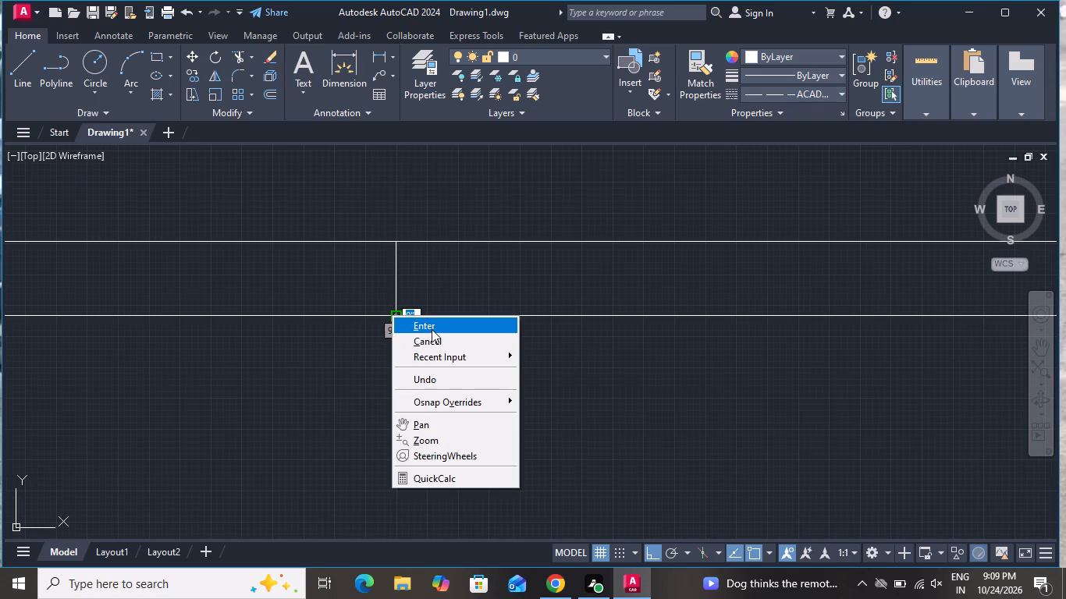
click(432, 329)
Offset the vertical centre line in the larger room's bottom wall 2'6" to both the east and west.
key(o)
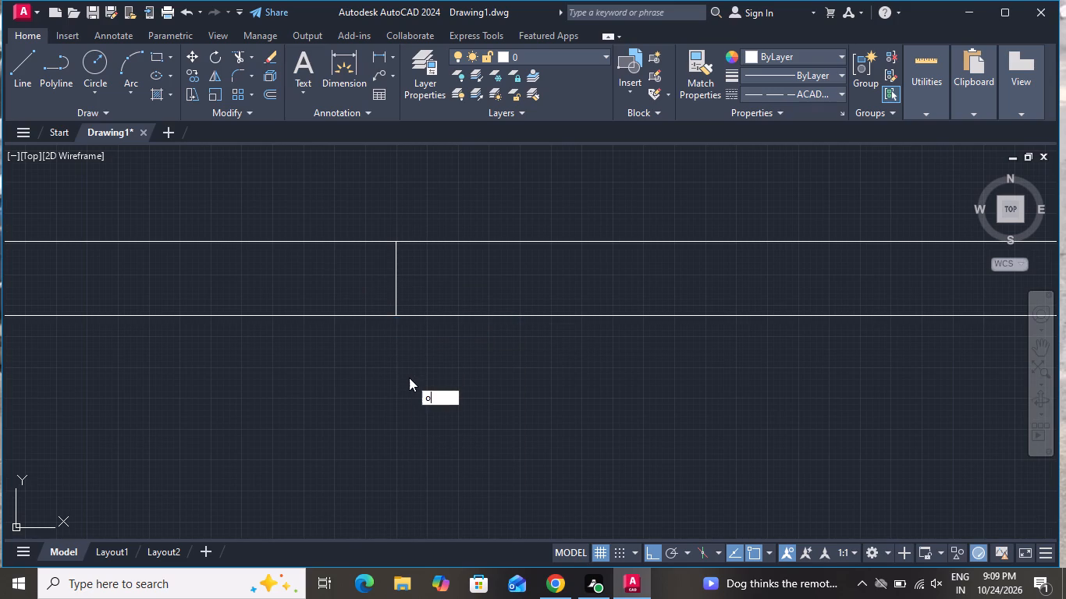
key(space)
text(2'6)
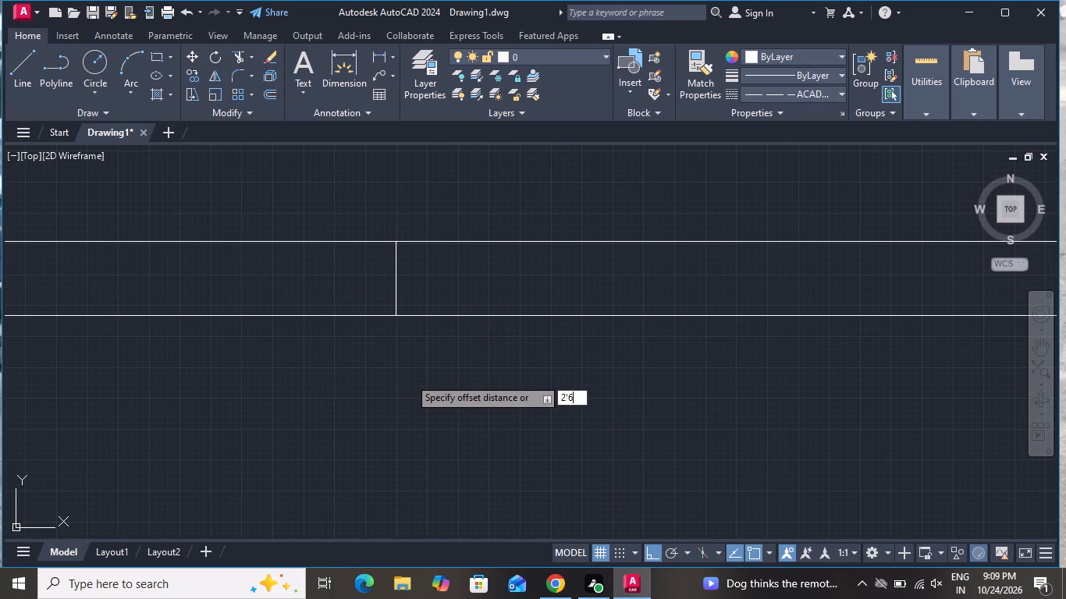
key(shift+quotedbl)
key(Return)
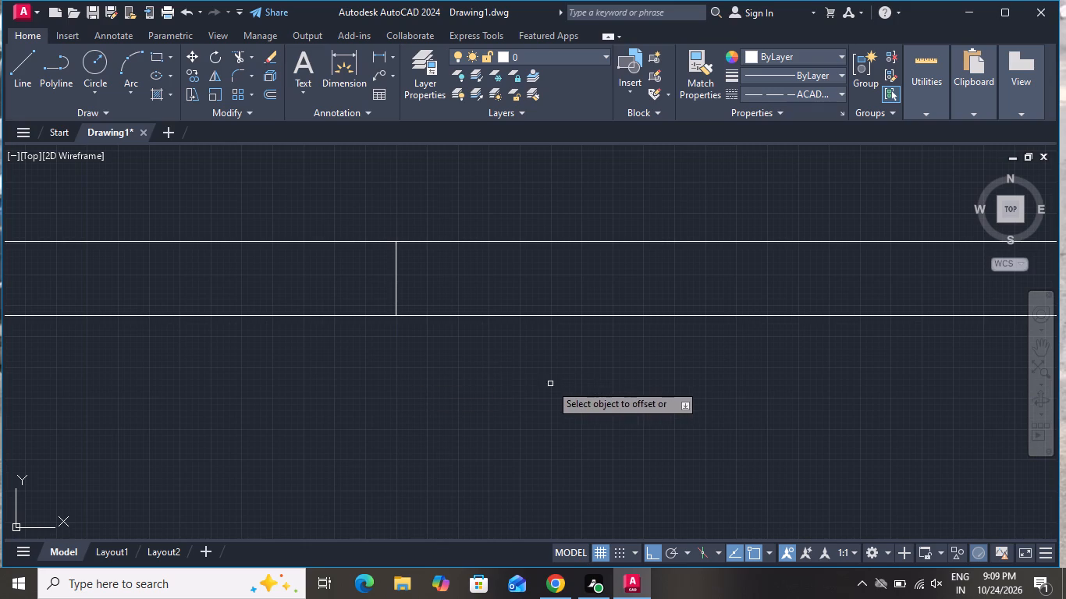
click(393, 276)
click(584, 279)
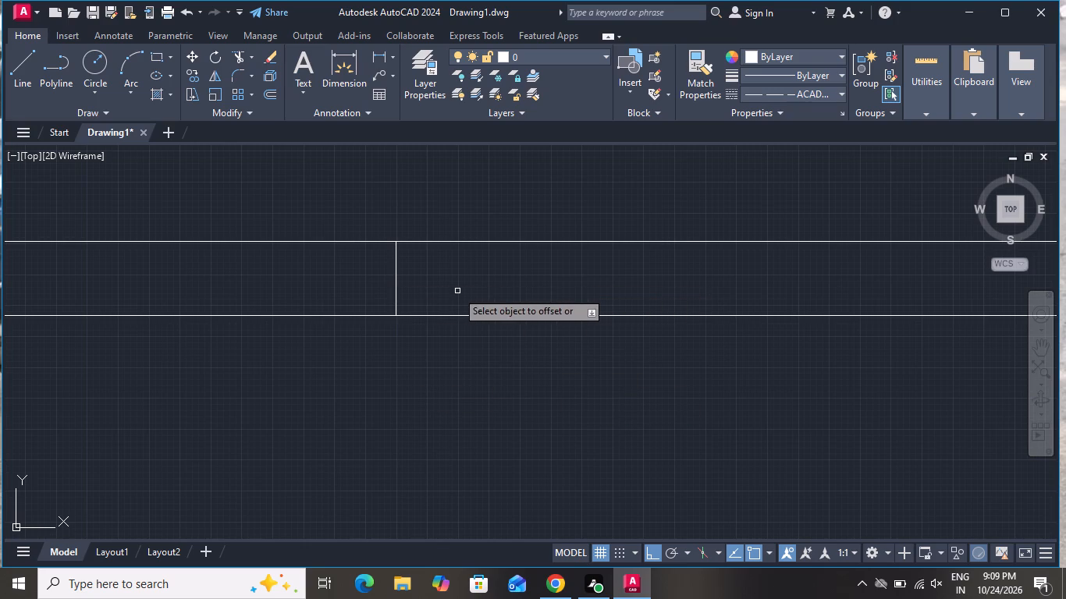
click(396, 296)
click(462, 278)
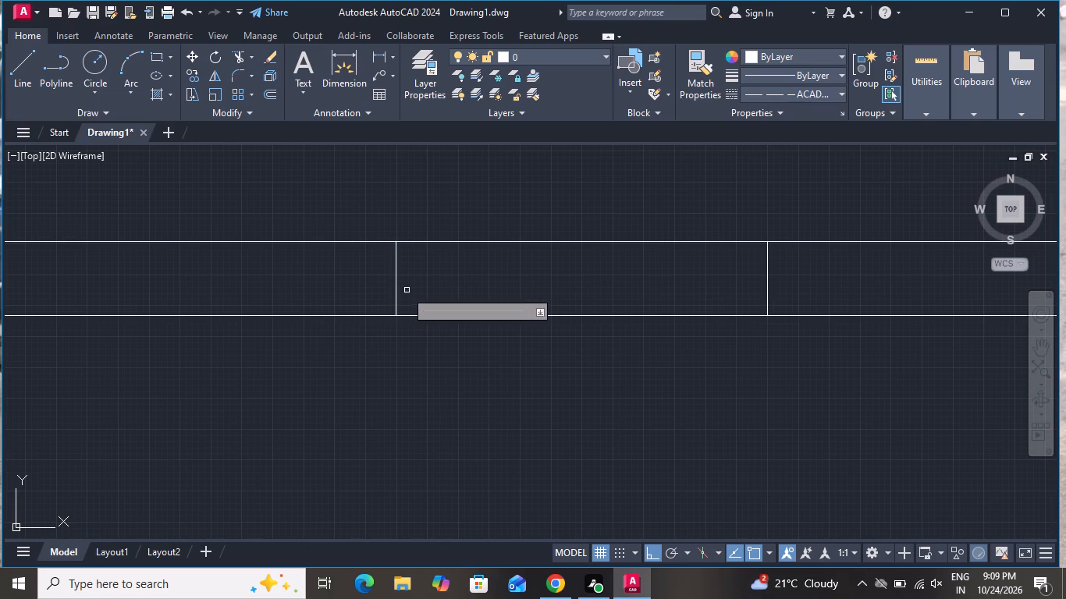
click(396, 309)
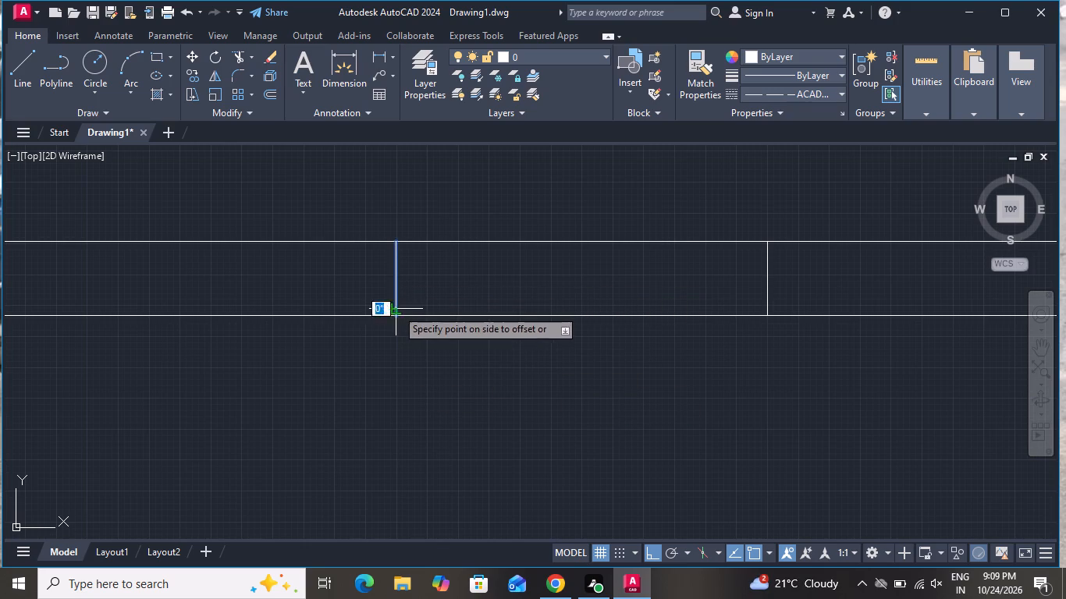
click(286, 298)
scroll(355, 395, down, 2)
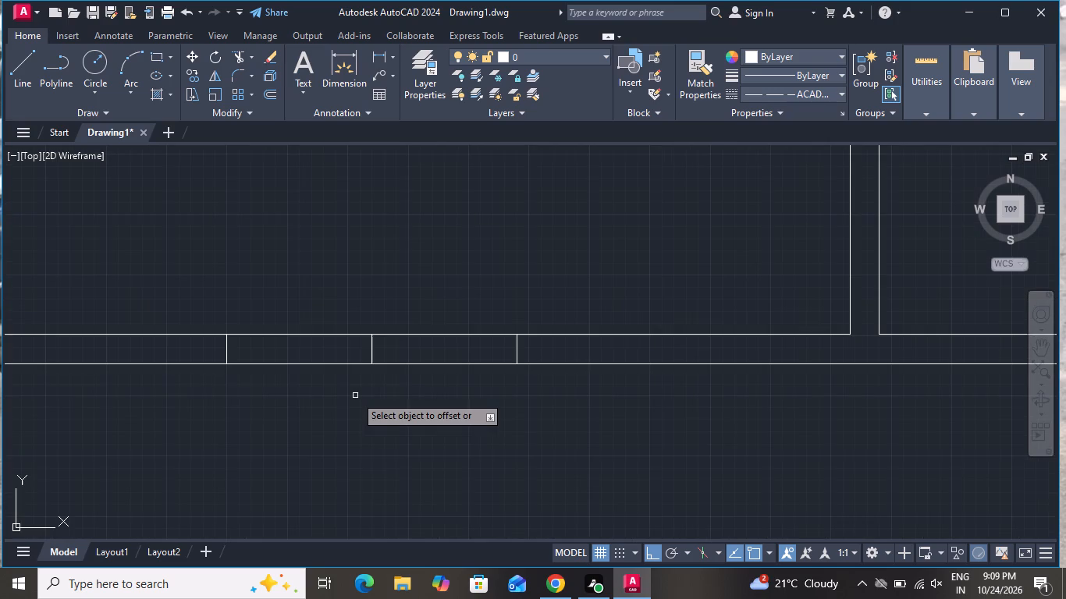
right_click(355, 395)
click(408, 425)
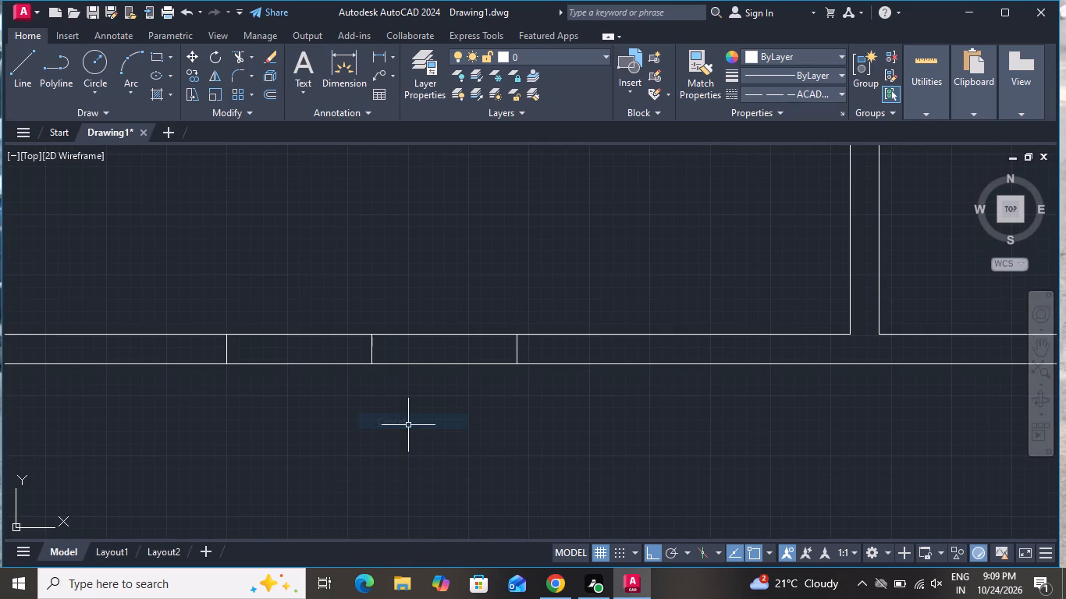
Offset the east and west jamb lines in the larger room's bottom wall 3" outward, away from the centre line.
text(o 3)
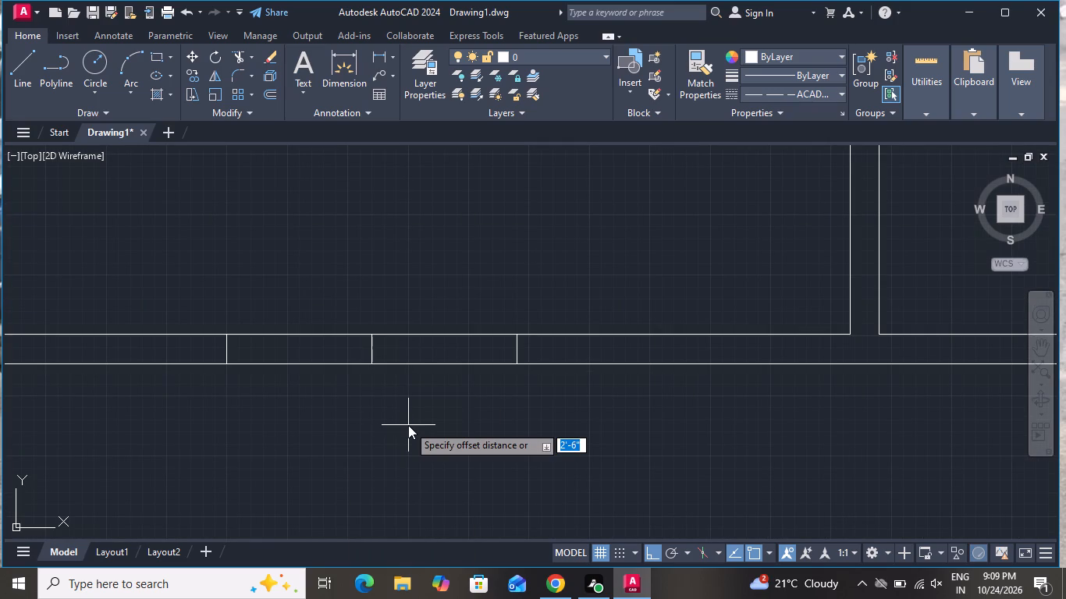
key(shift+quotedbl)
key(Return)
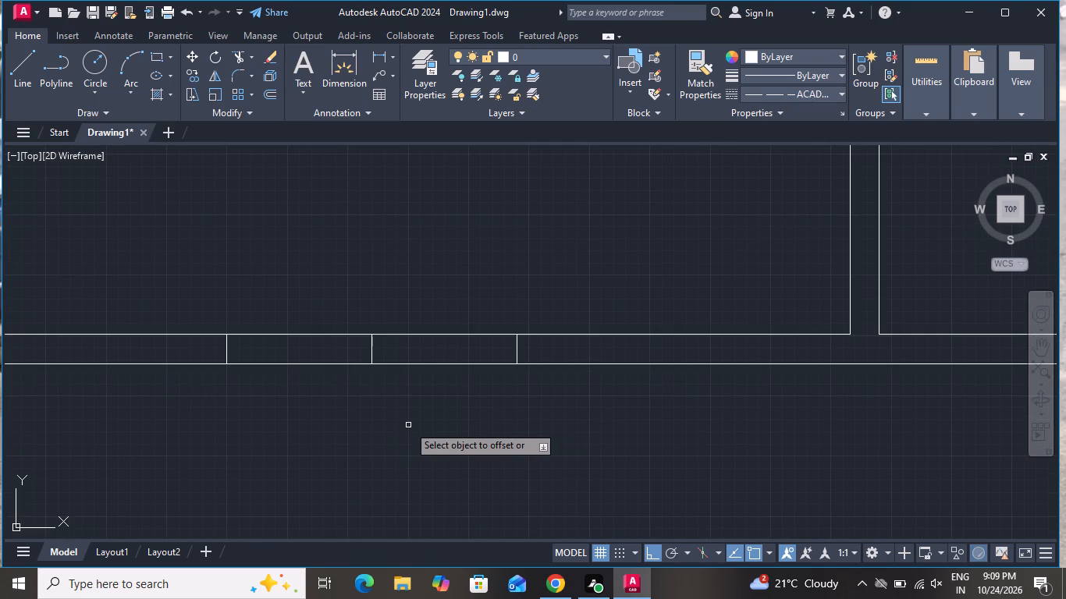
click(516, 342)
click(606, 353)
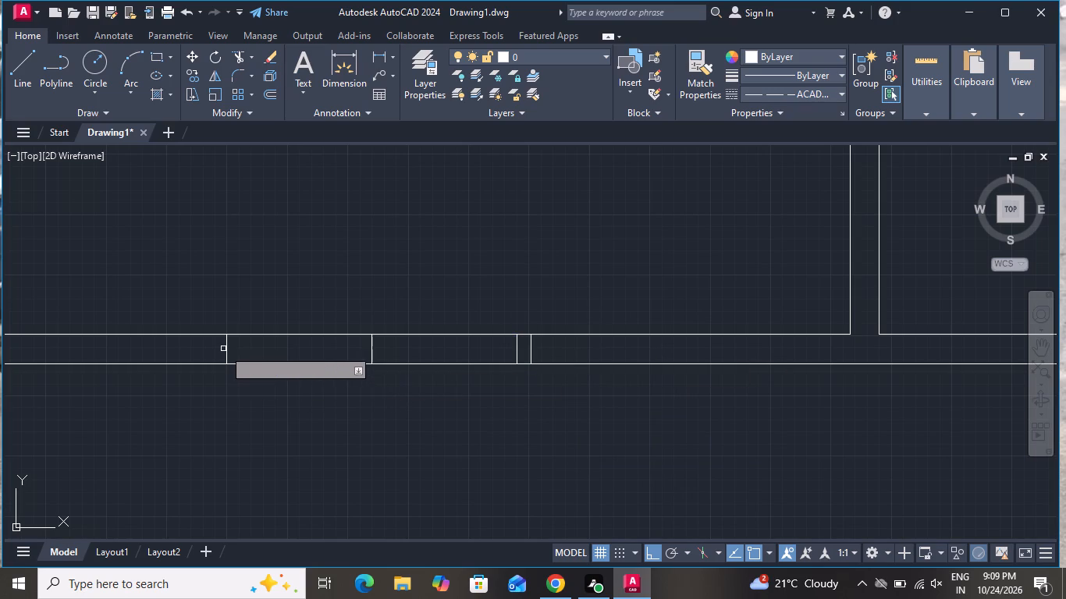
click(226, 348)
click(185, 349)
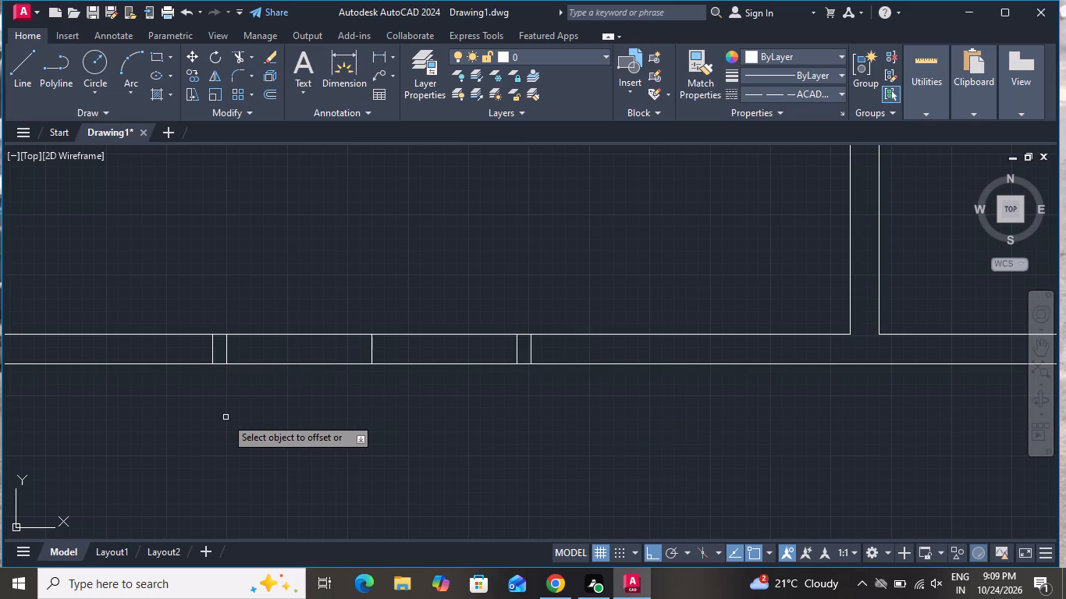
right_click(226, 418)
click(289, 281)
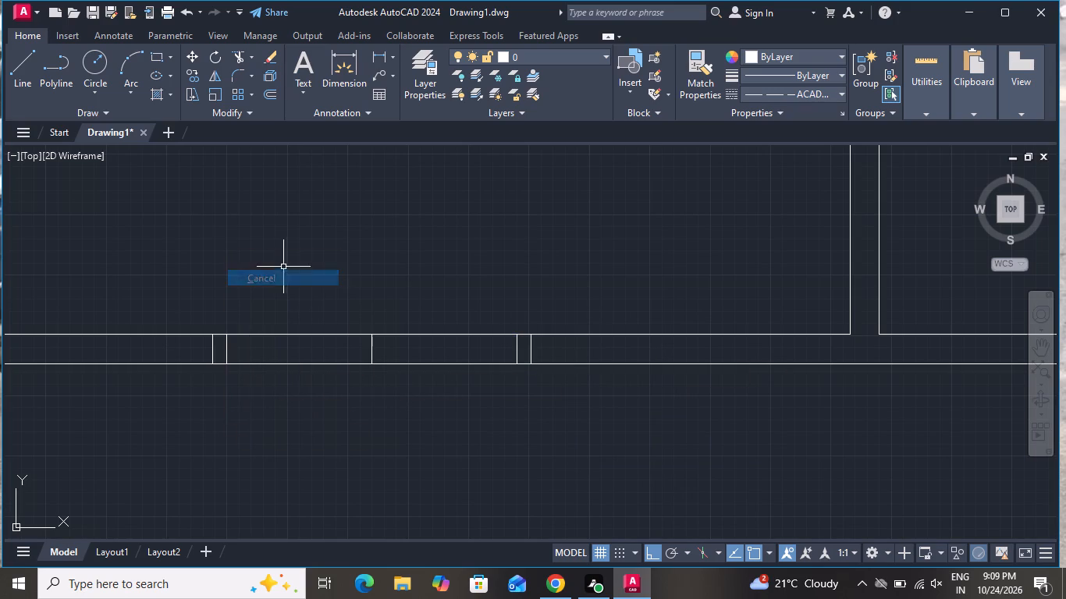
Draw a 2'6" vertical door-leaf line upward into the larger room from the midpoint of the inner east jamb line.
click(28, 64)
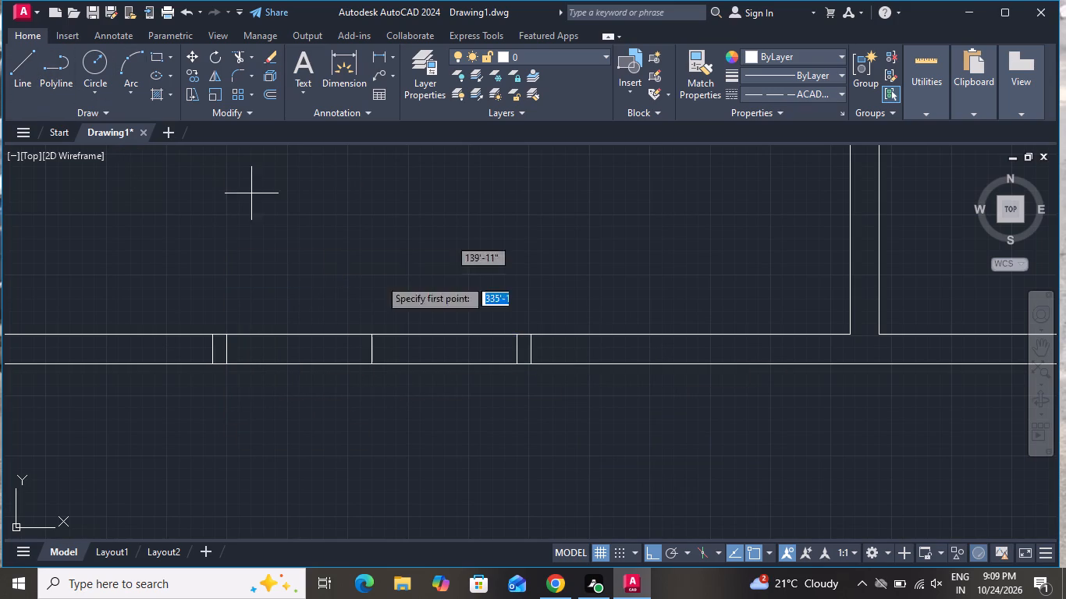
scroll(514, 356, up, 1)
click(520, 353)
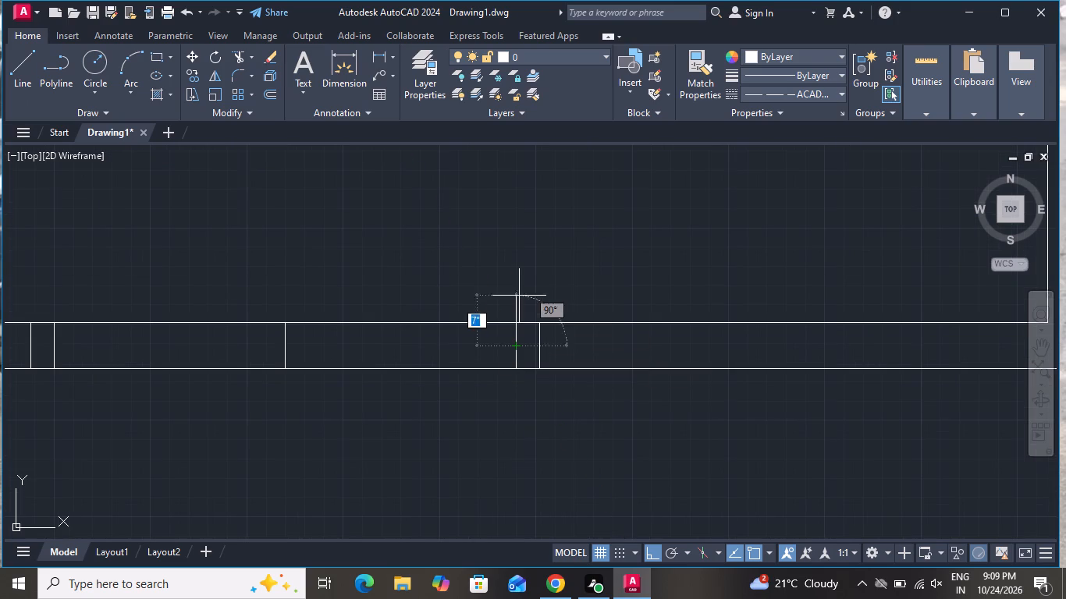
text(2'6")
key(Return)
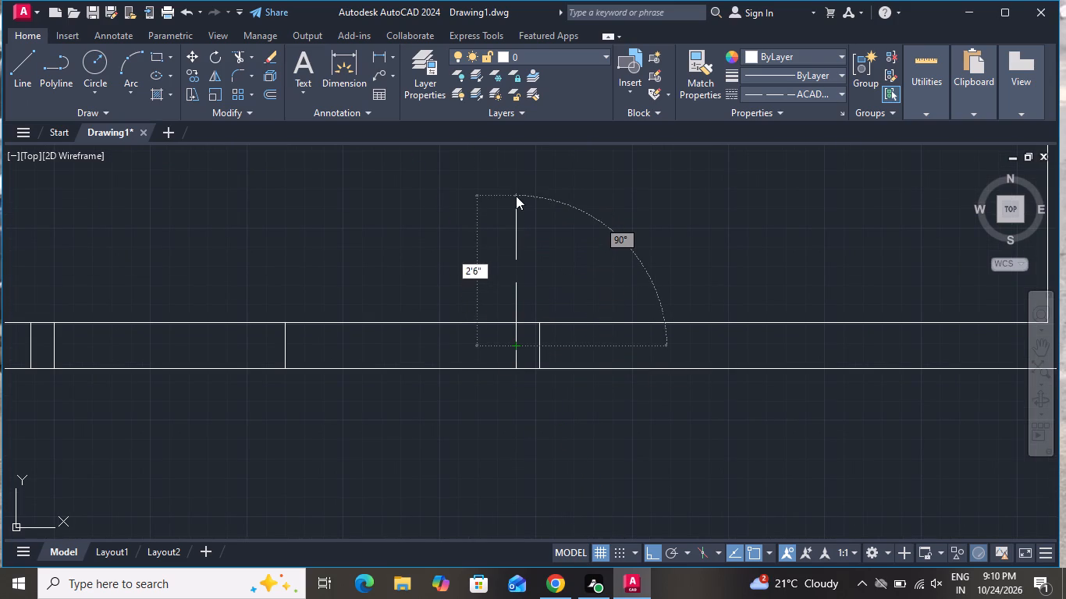
scroll(500, 190, down, 4)
right_click(510, 225)
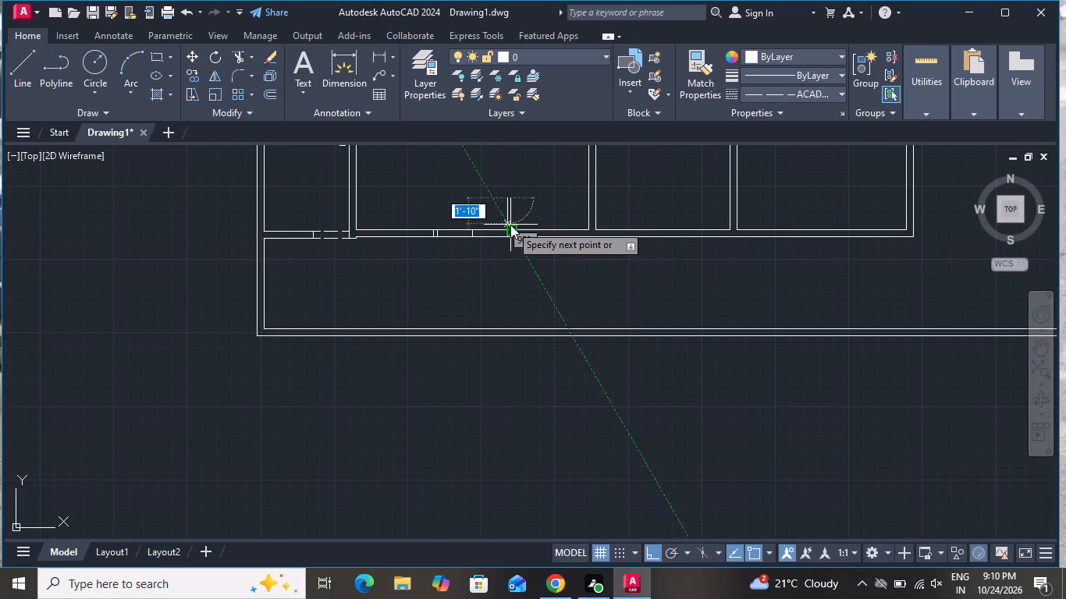
click(541, 244)
Set the new door-leaf line's linetype to ByLayer.
scroll(526, 211, up, 2)
click(506, 182)
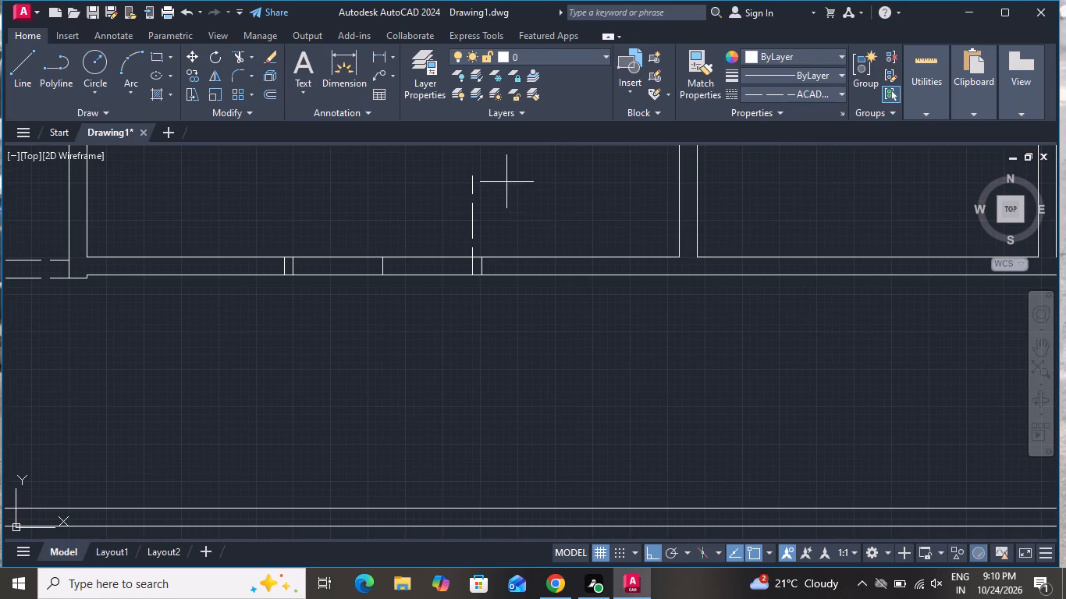
click(419, 204)
click(779, 94)
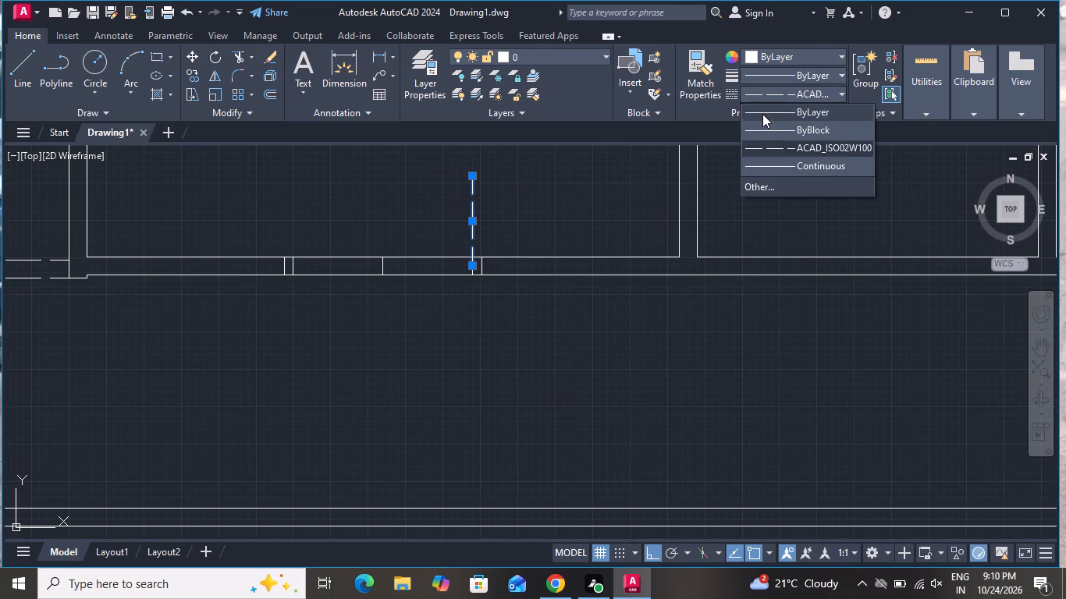
click(762, 115)
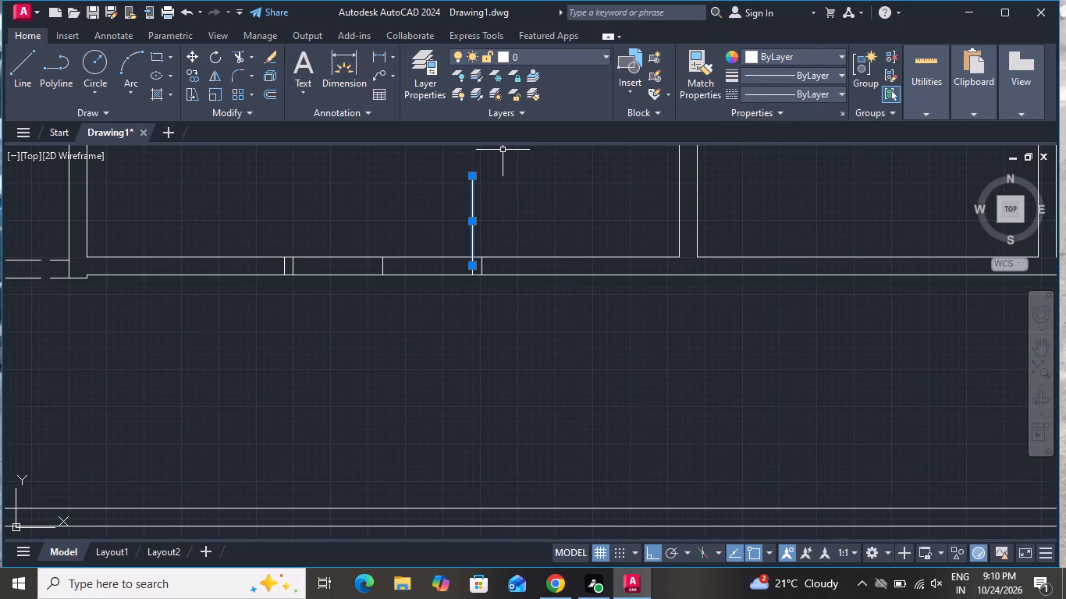
Offset the door-leaf line 2" to the west to give the leaf its thickness.
key(o)
key(space)
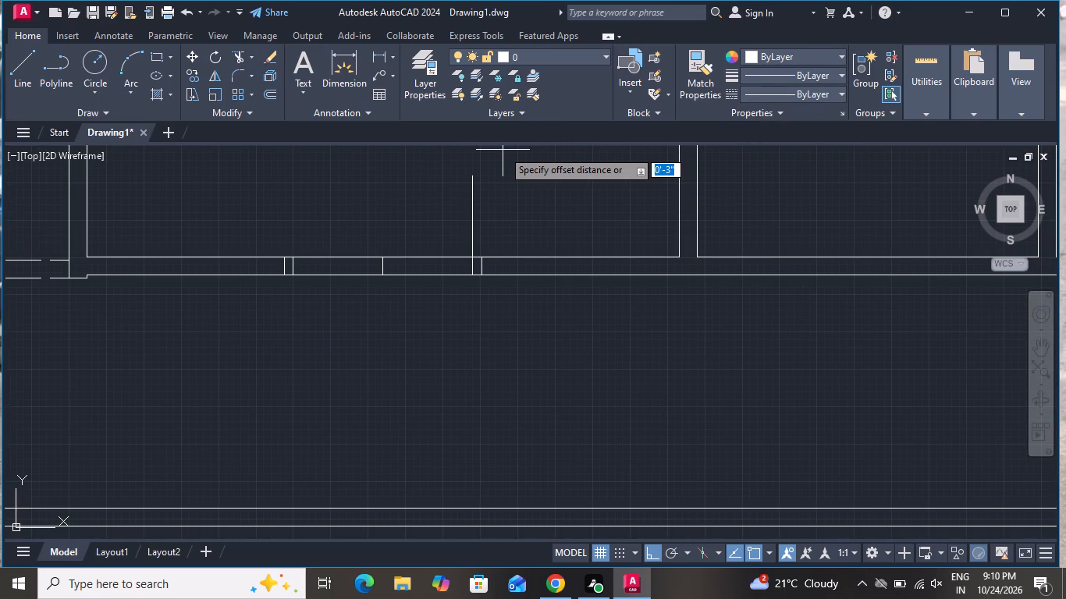
key(2)
key(shift+quotedbl)
key(Return)
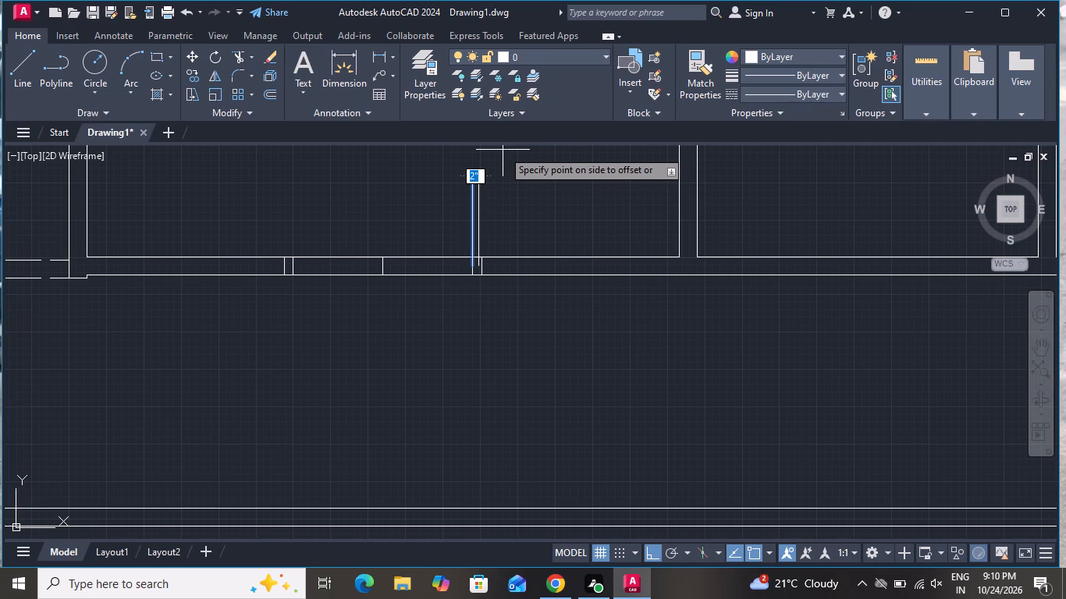
click(385, 214)
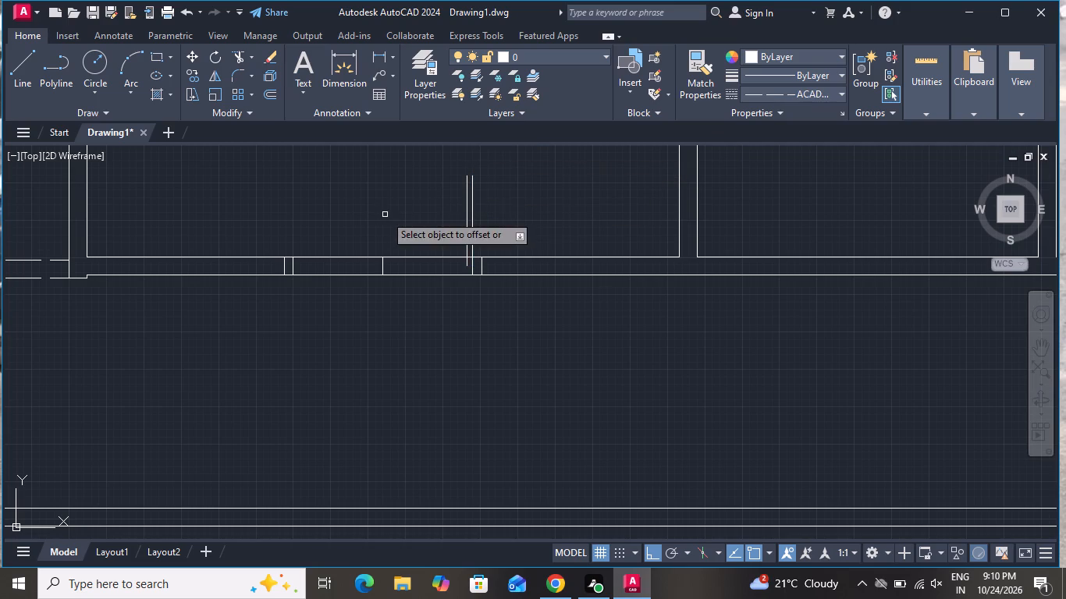
right_click(385, 214)
click(432, 244)
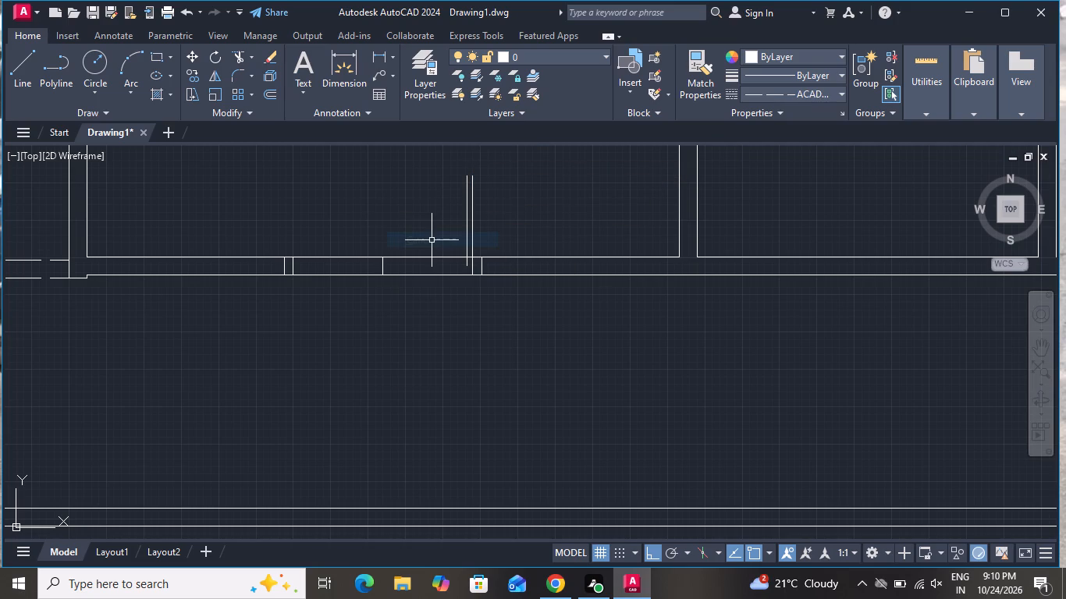
Draw a three-point swing arc from the centre line's midpoint through the leaf's top-west end to its top-east end.
key(a)
key(space)
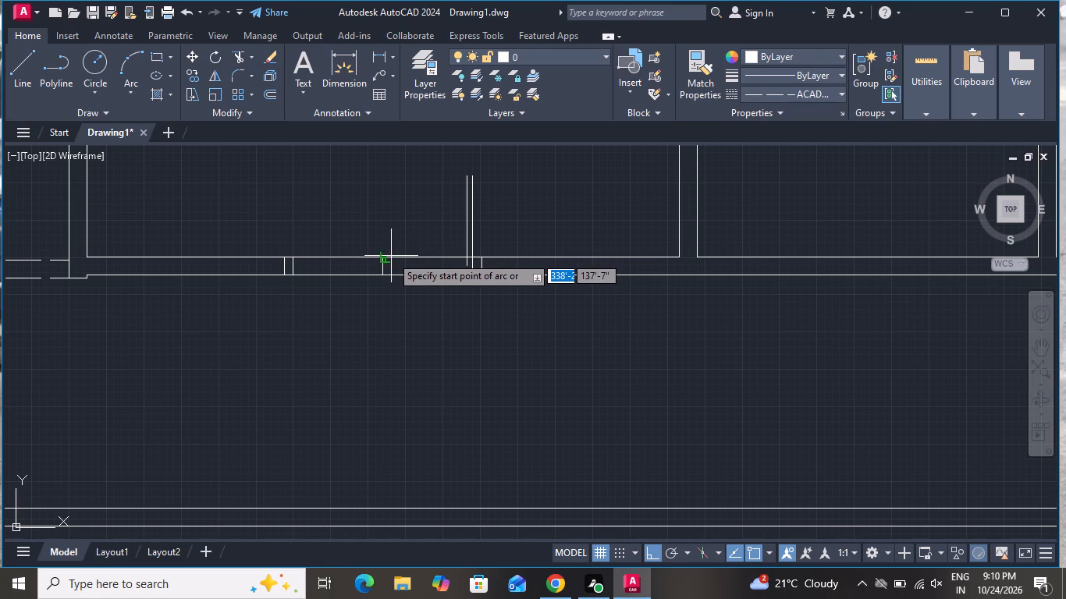
scroll(388, 261, up, 2)
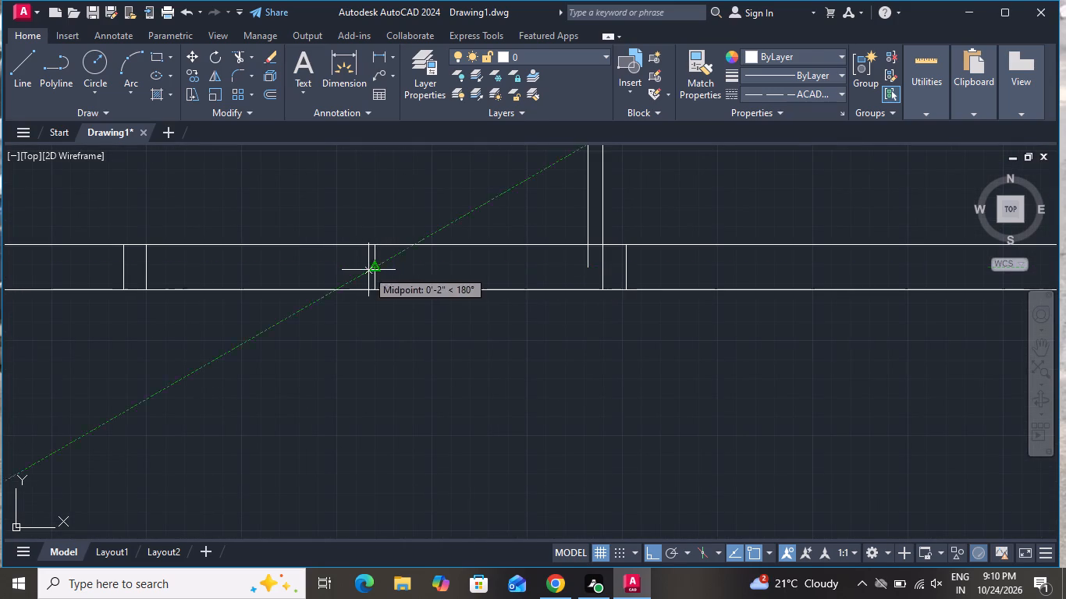
click(374, 268)
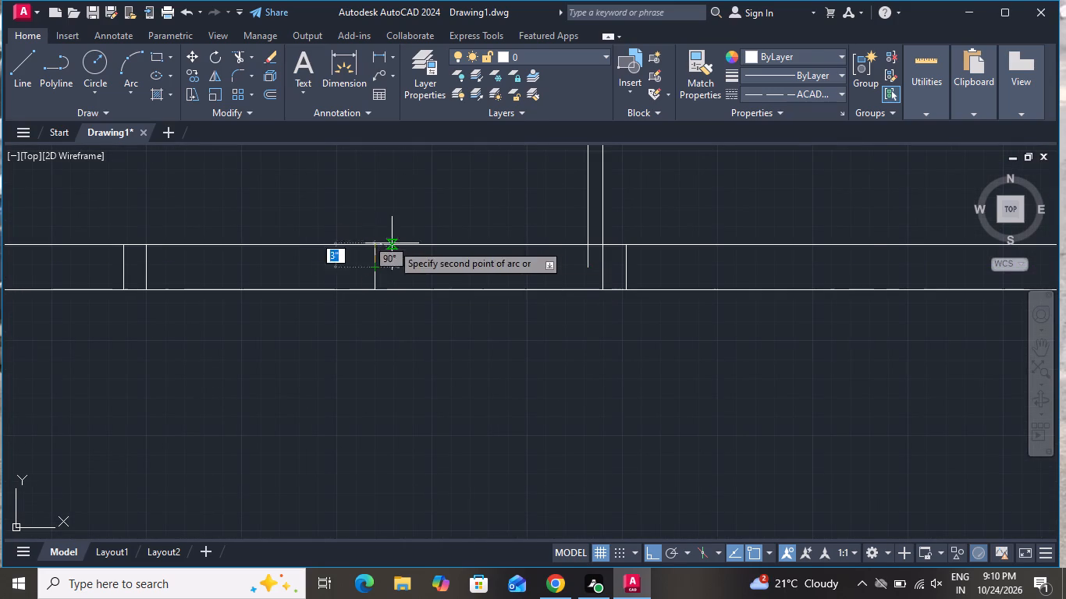
scroll(405, 244, down, 3)
scroll(480, 177, up, 4)
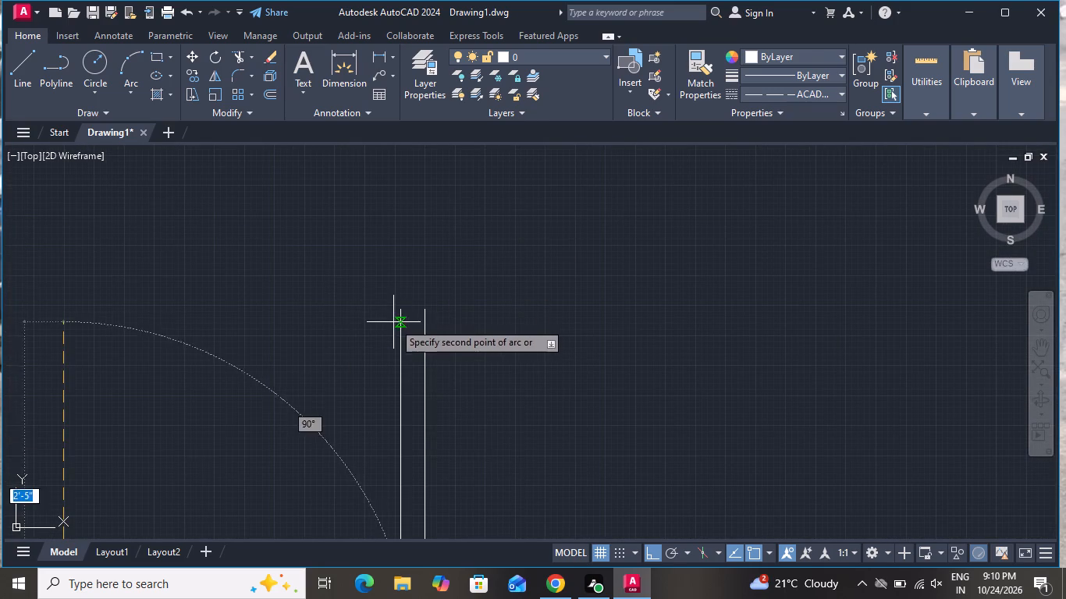
click(397, 310)
click(421, 303)
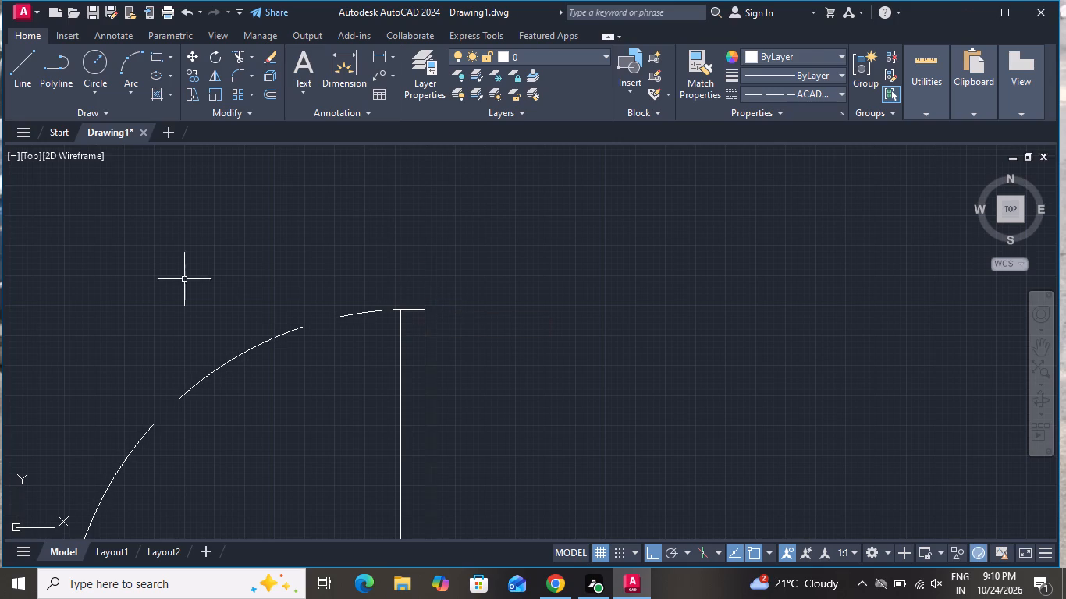
Set the door swing arc's linetype to ByLayer.
scroll(177, 278, down, 2)
click(187, 289)
click(186, 329)
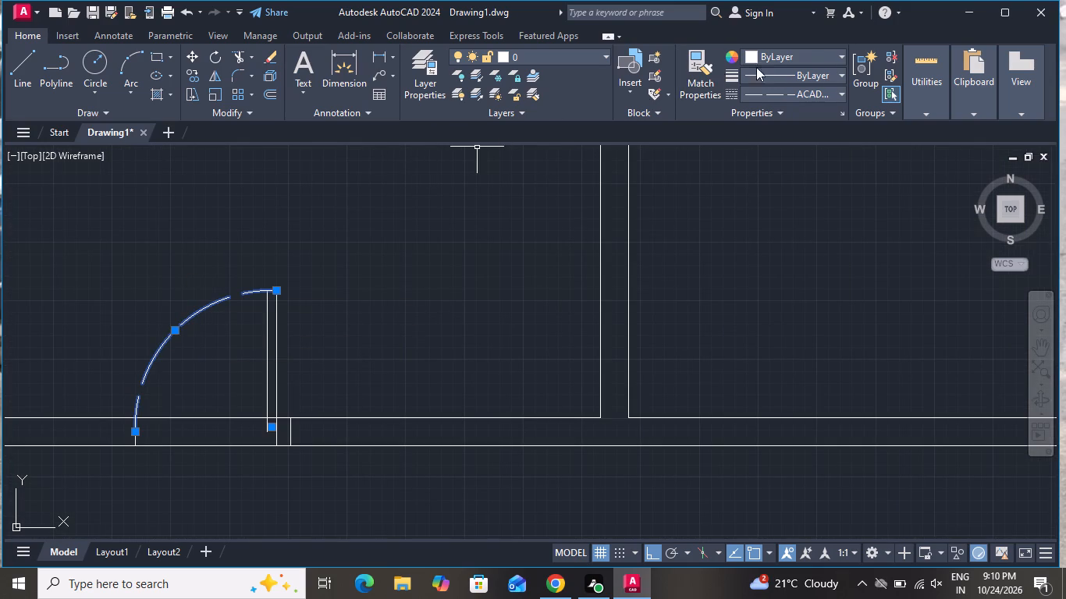
click(770, 98)
click(775, 105)
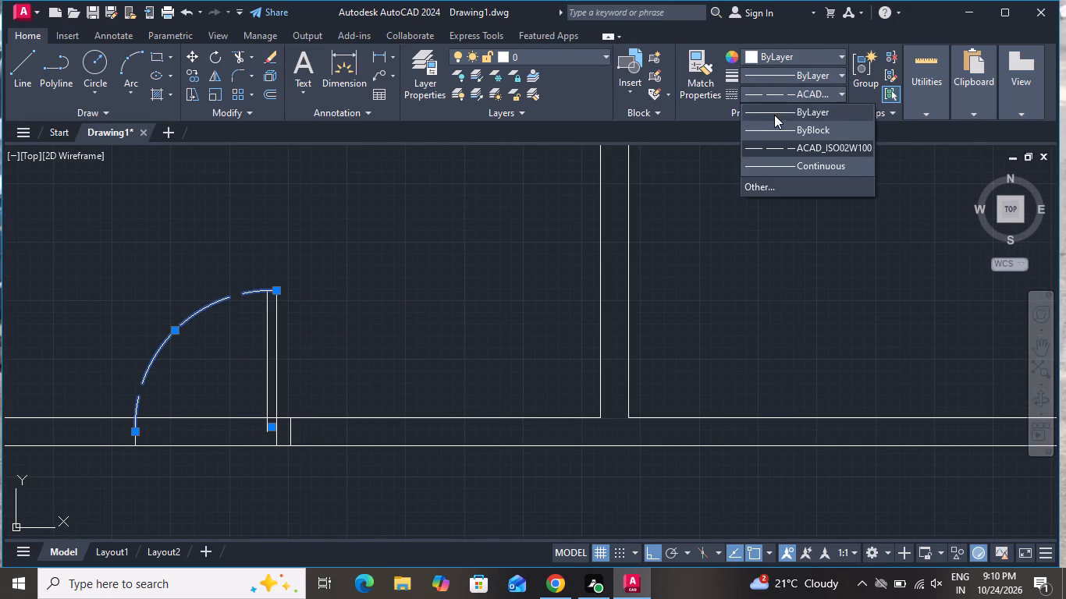
click(773, 114)
scroll(612, 211, down, 1)
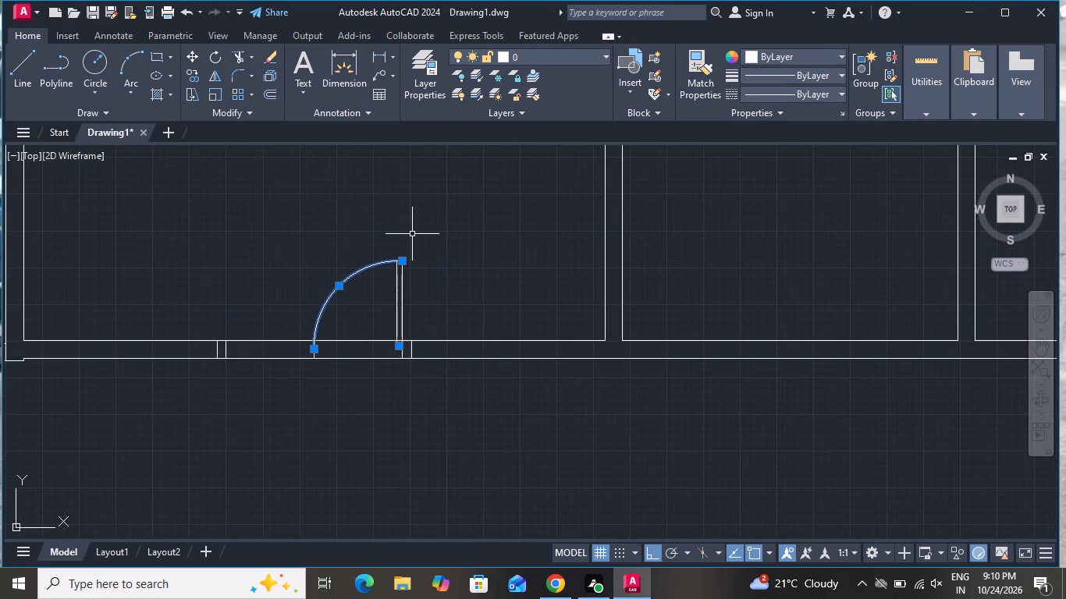
key(Escape)
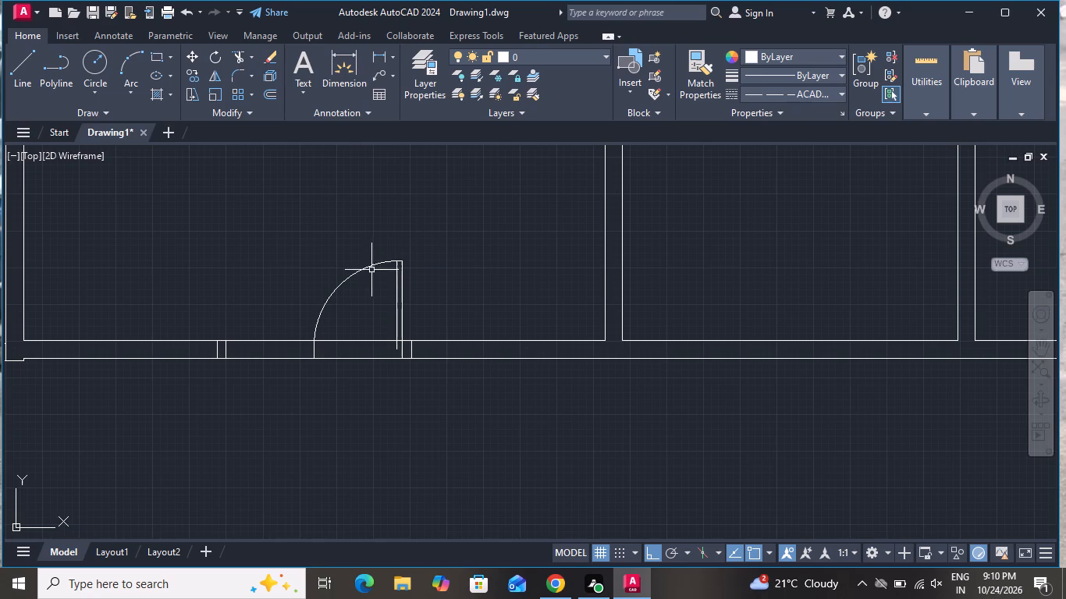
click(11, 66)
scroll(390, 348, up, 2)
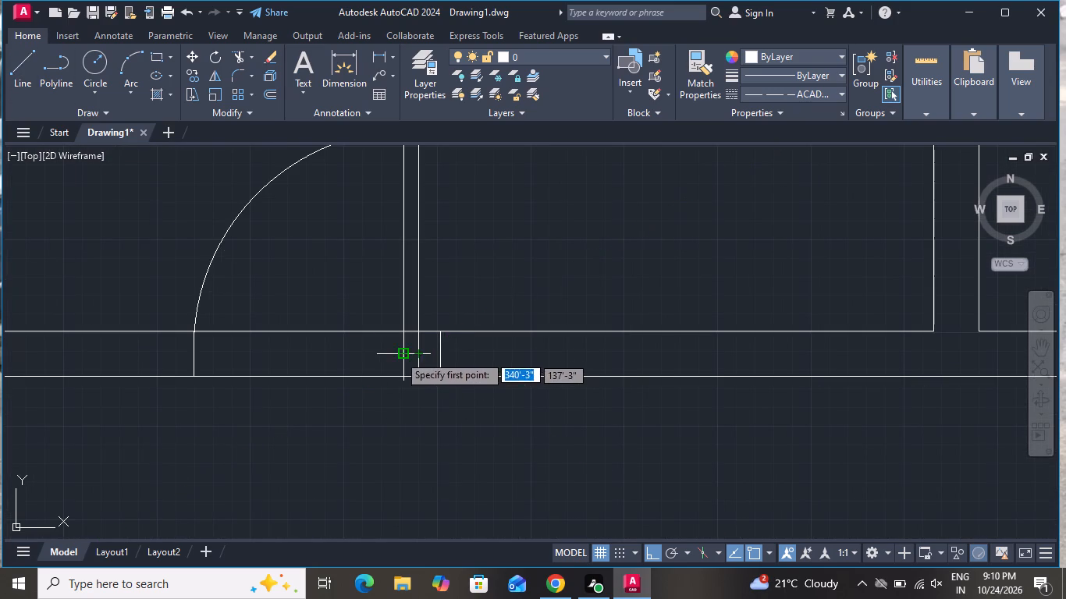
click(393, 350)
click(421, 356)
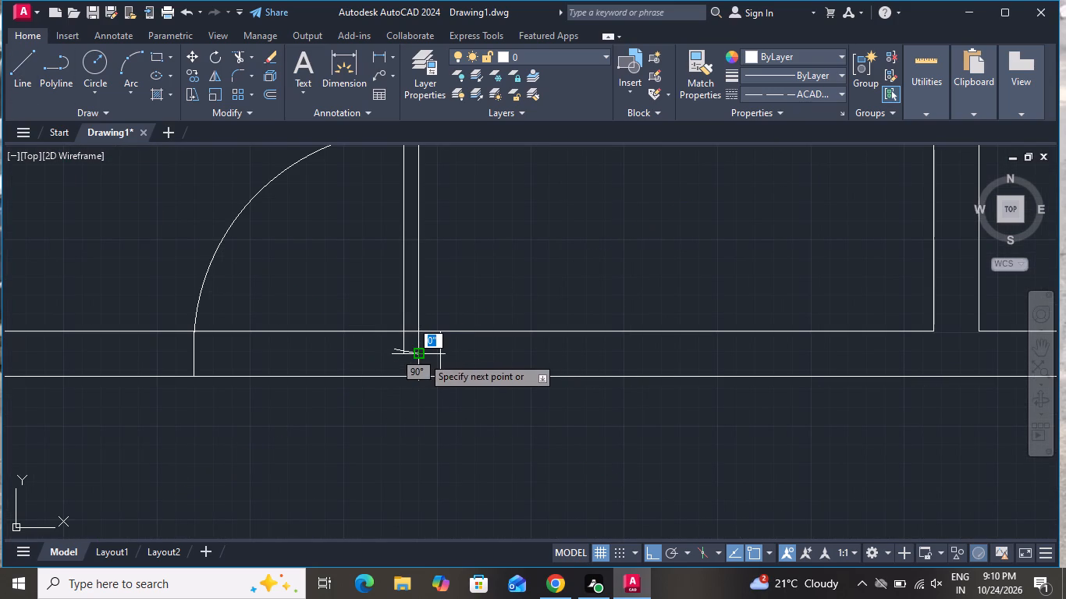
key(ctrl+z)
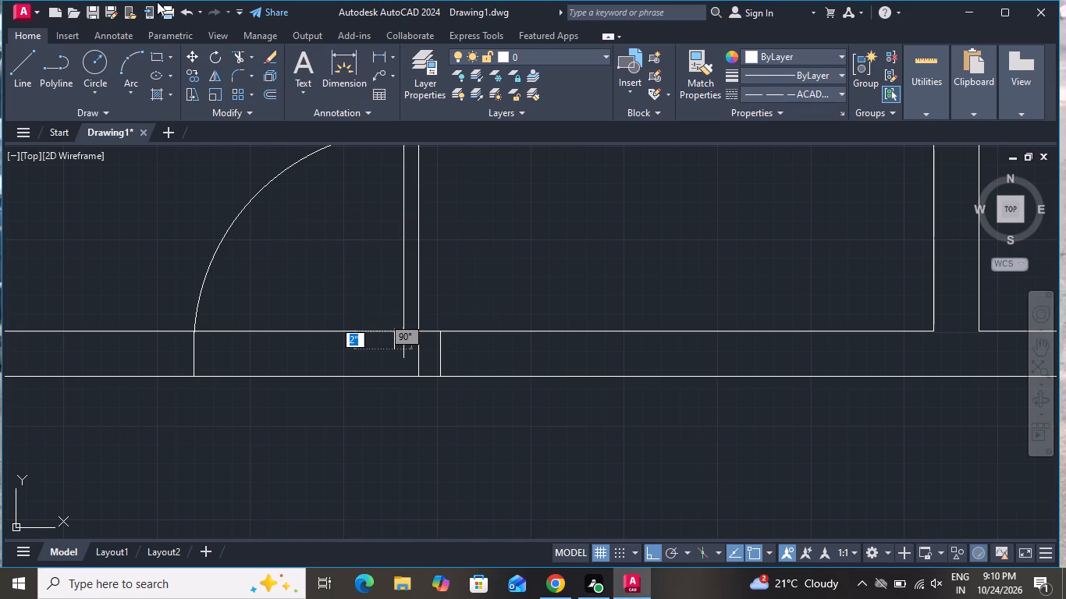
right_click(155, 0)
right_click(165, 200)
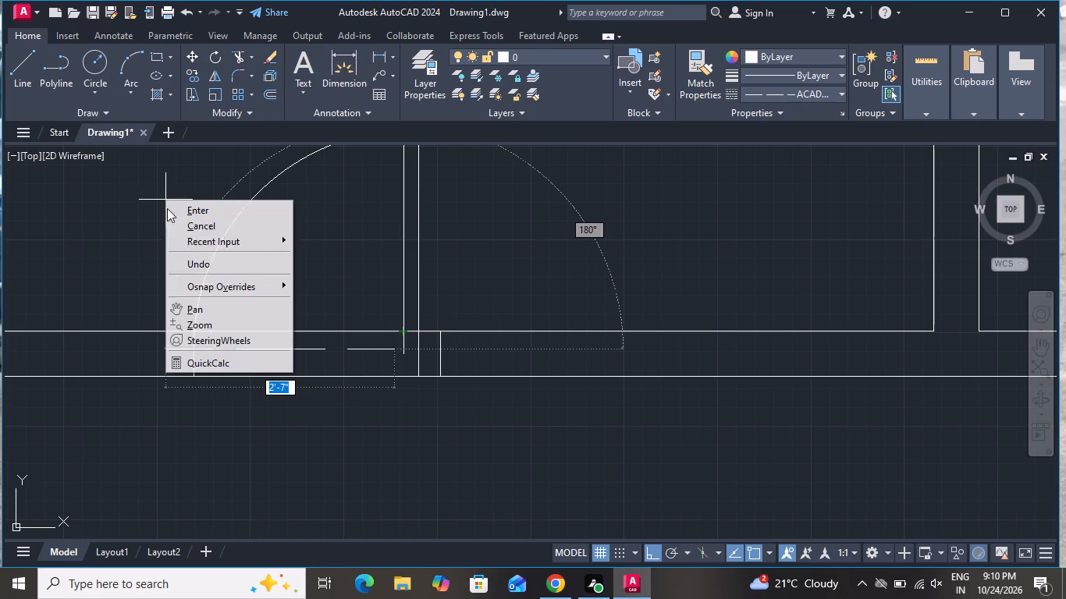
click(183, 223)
Make ByLayer the current linetype and close the door leaf's bottom with a horizontal line between its two vertical lines.
click(769, 90)
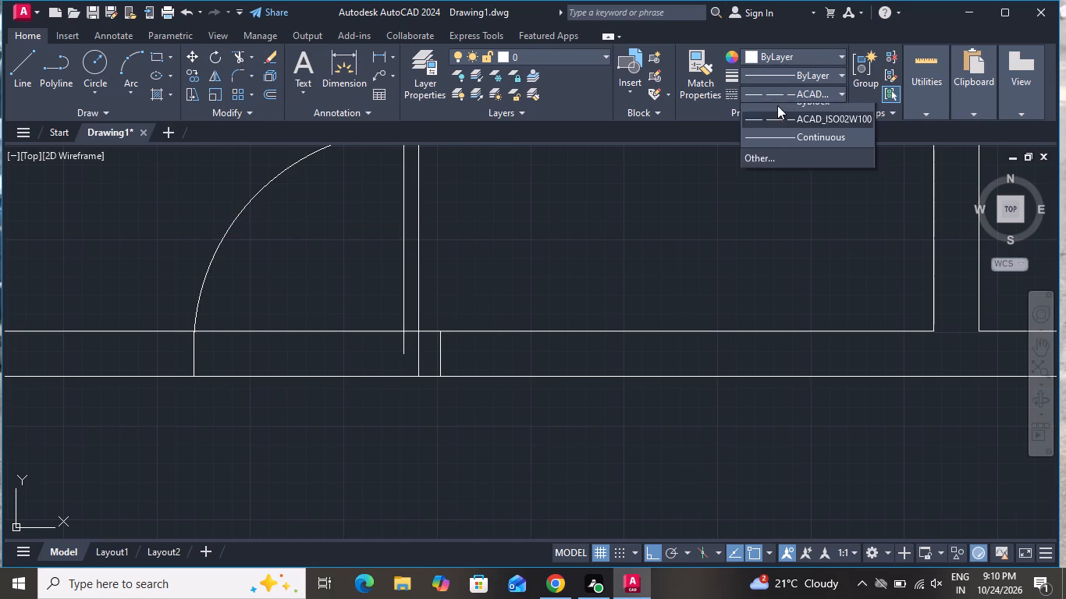
click(784, 115)
click(20, 66)
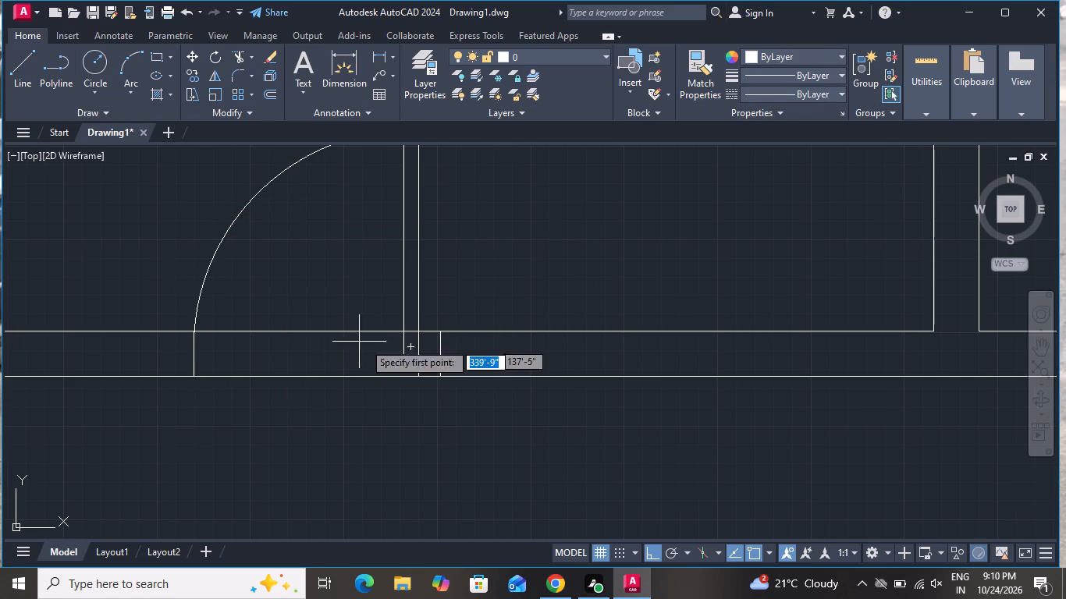
scroll(413, 355, up, 3)
click(365, 356)
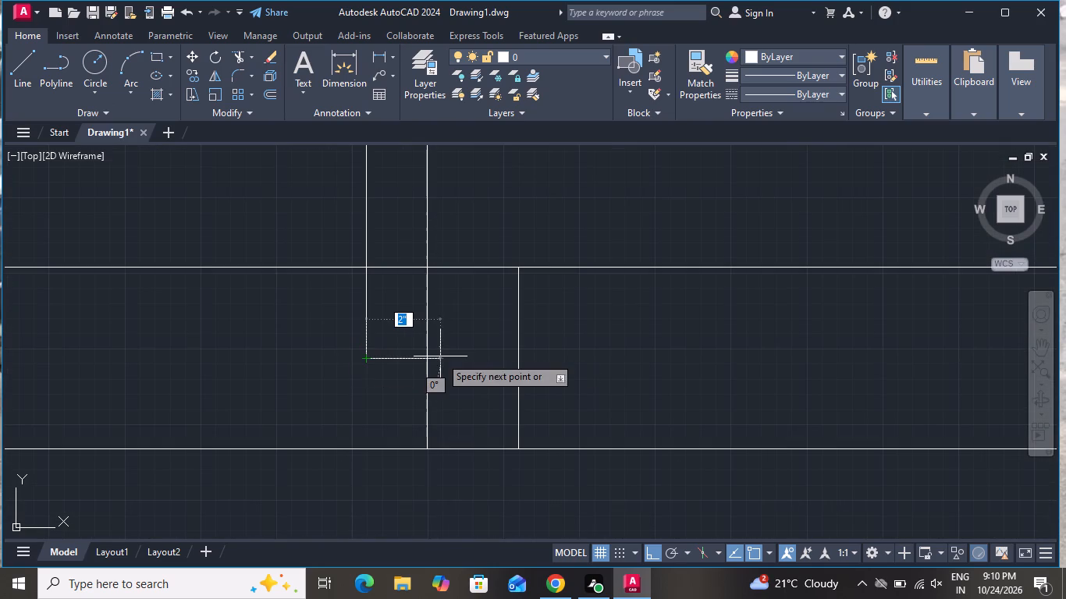
click(426, 360)
right_click(426, 360)
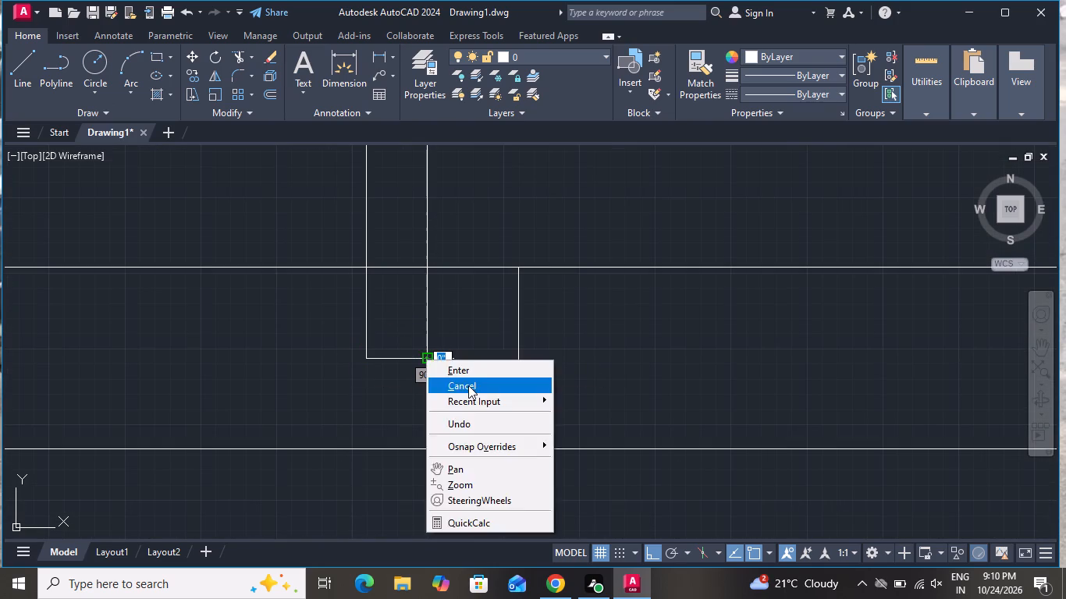
click(468, 385)
Mirror the door leaf and swing arc about a vertical line through the arc's lower end, keeping the original, to form a double door.
scroll(478, 385, down, 3)
click(508, 167)
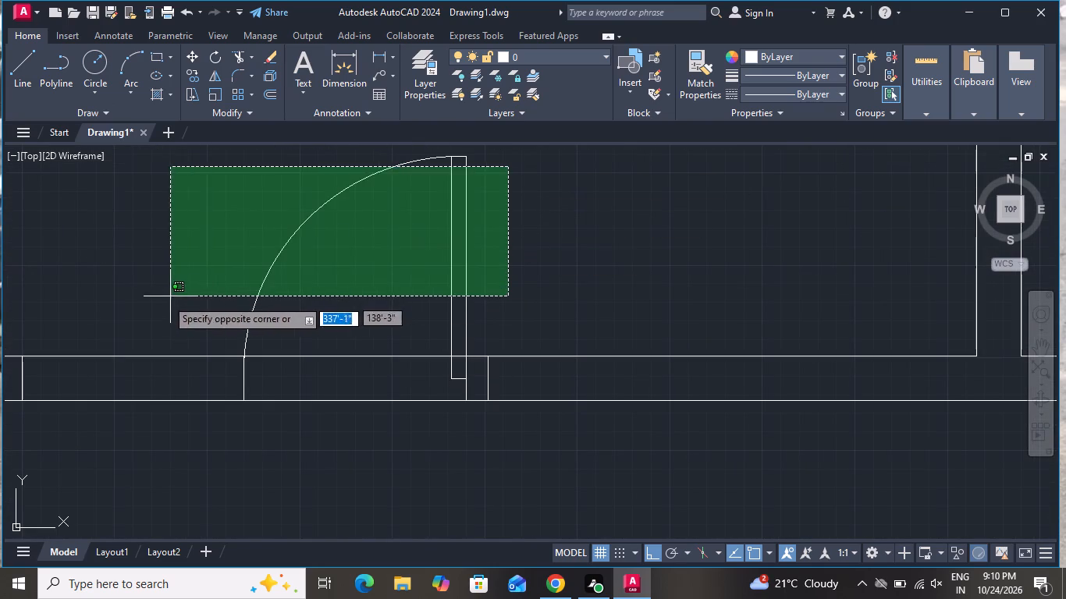
click(166, 299)
scroll(453, 399, up, 3)
click(473, 317)
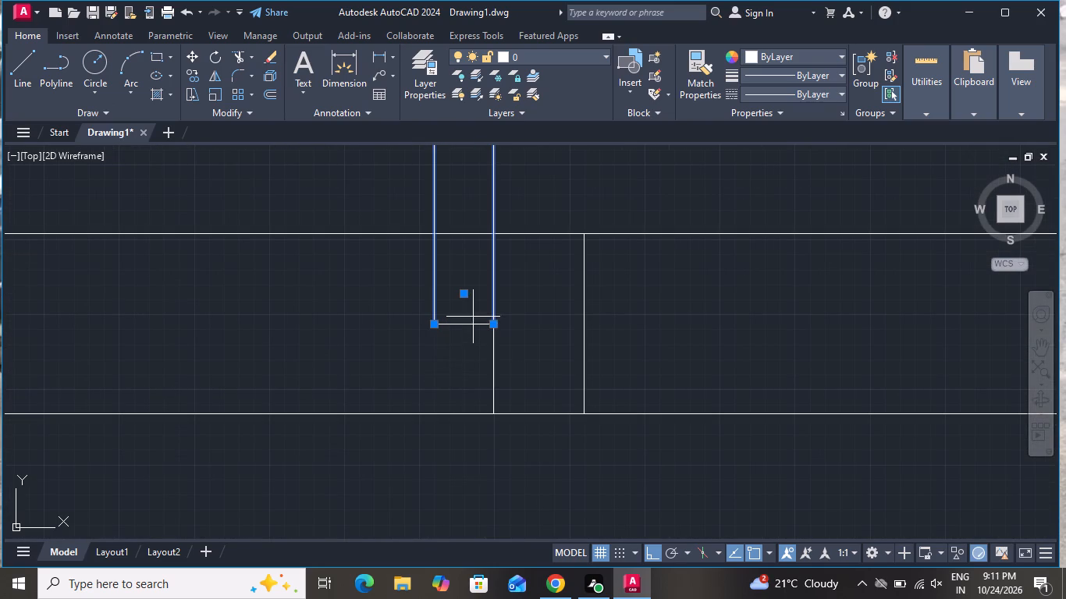
click(454, 349)
text(mi)
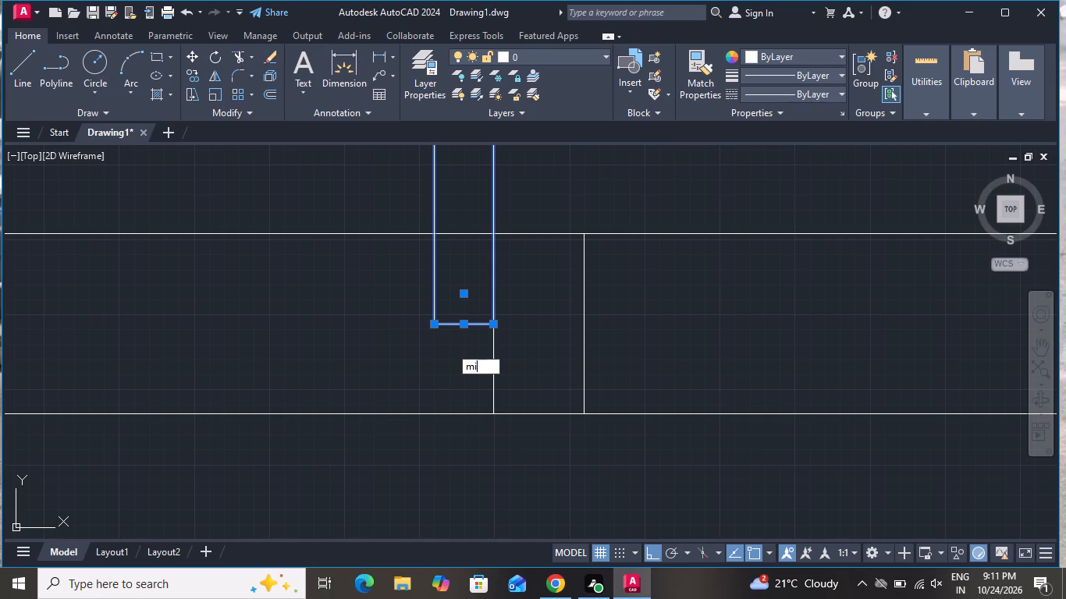
key(space)
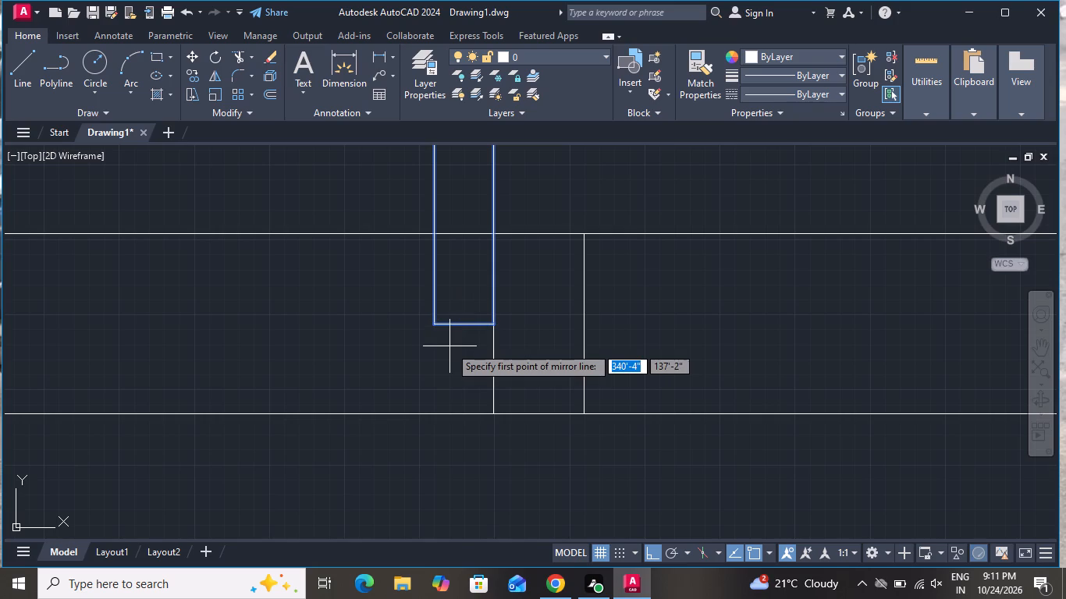
scroll(471, 410, down, 5)
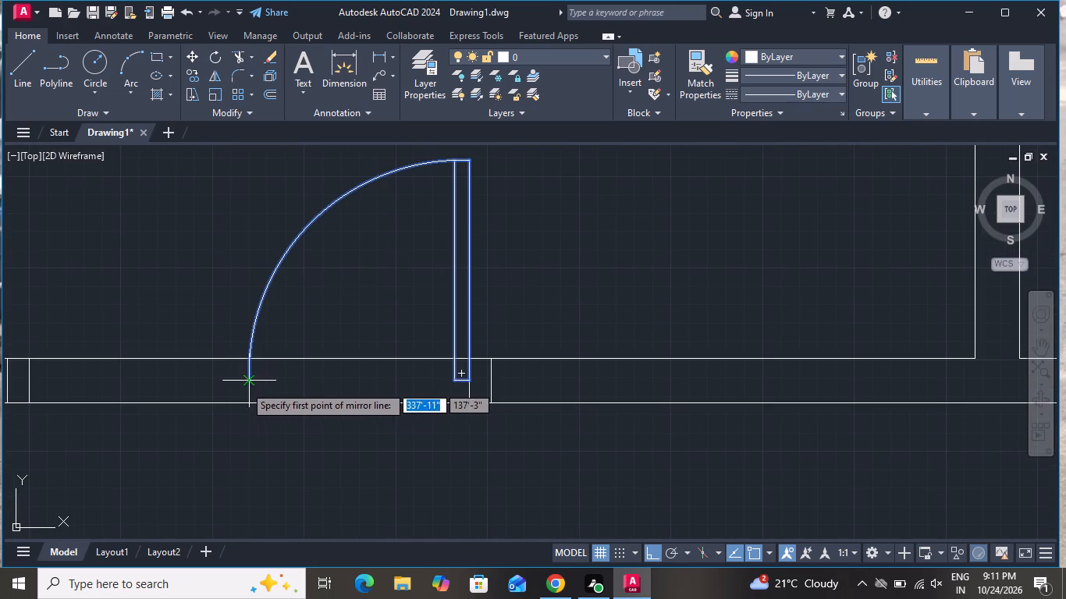
click(243, 384)
click(227, 212)
drag(260, 265, 227, 212)
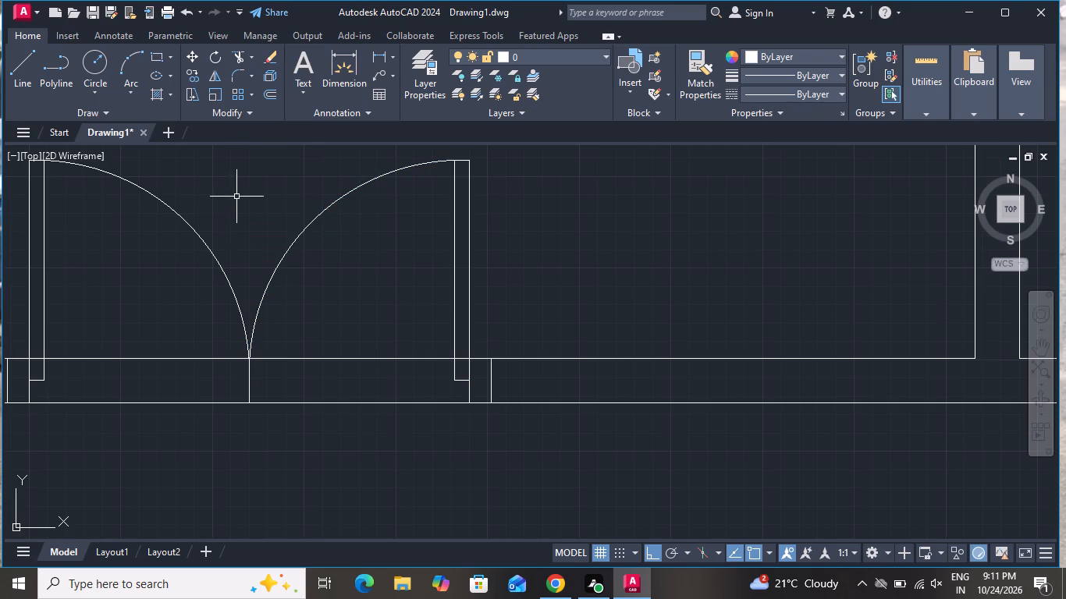
Trim both wall lines across the double-door opening and the leftover centre line below the meeting point of the arcs.
click(236, 53)
scroll(323, 249, down, 2)
click(262, 296)
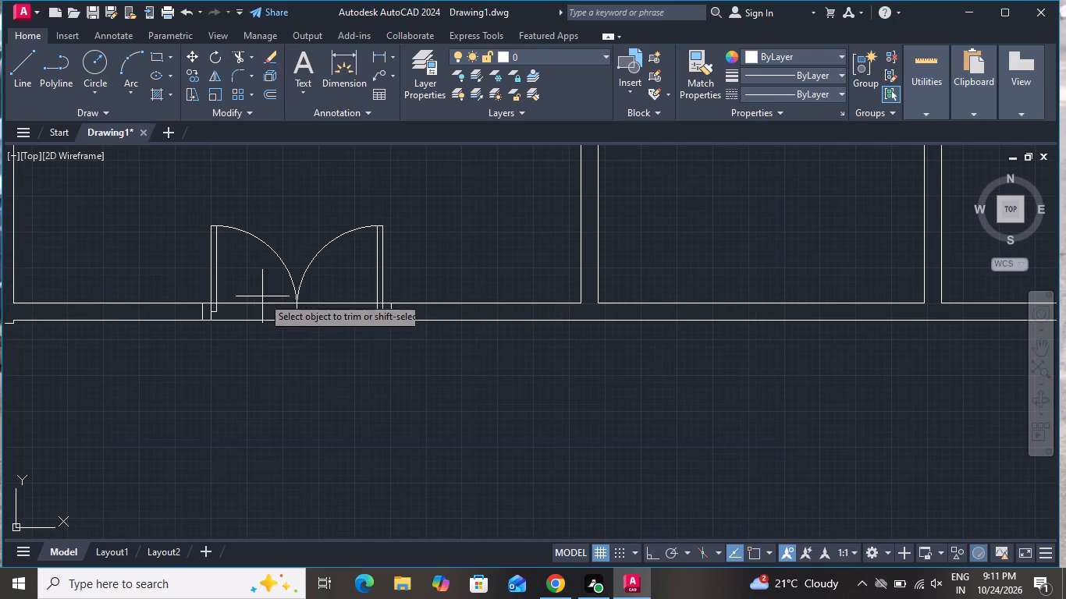
click(277, 338)
click(311, 333)
click(322, 290)
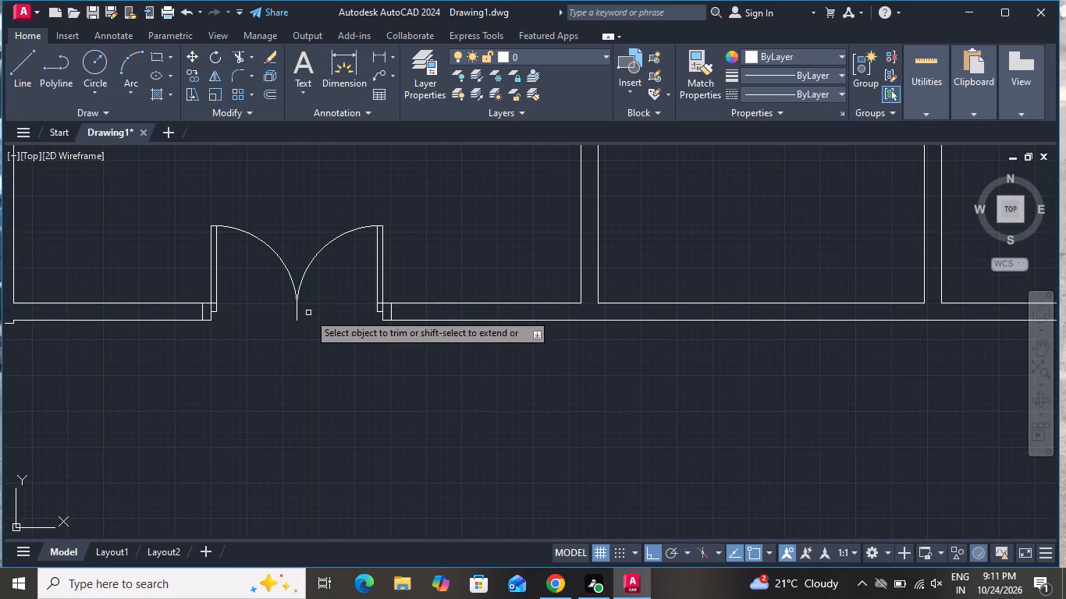
click(308, 312)
click(285, 312)
click(293, 313)
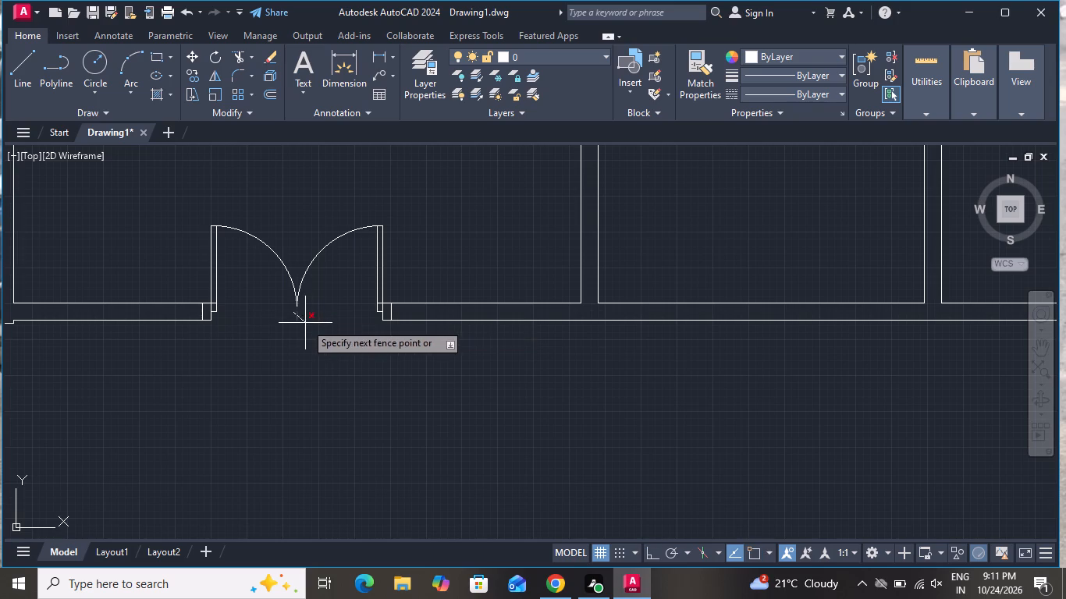
click(305, 323)
Trim the outer line of each door leaf between the wall's inner face and the leaf's bottom at both jambs.
scroll(318, 337, down, 1)
scroll(251, 311, up, 3)
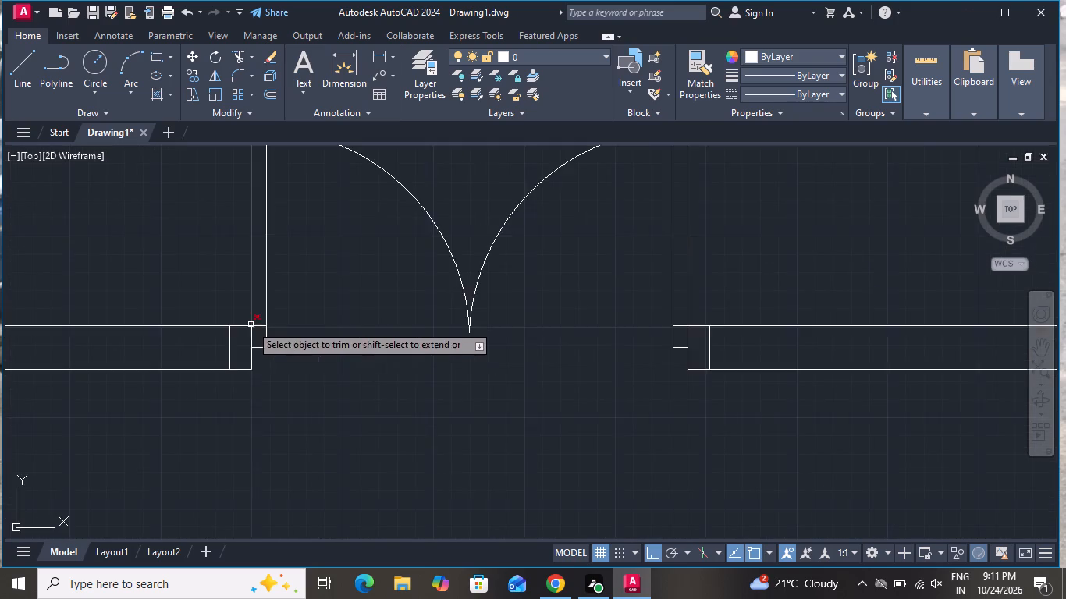
scroll(252, 336, up, 3)
click(252, 336)
click(227, 338)
scroll(281, 349, down, 3)
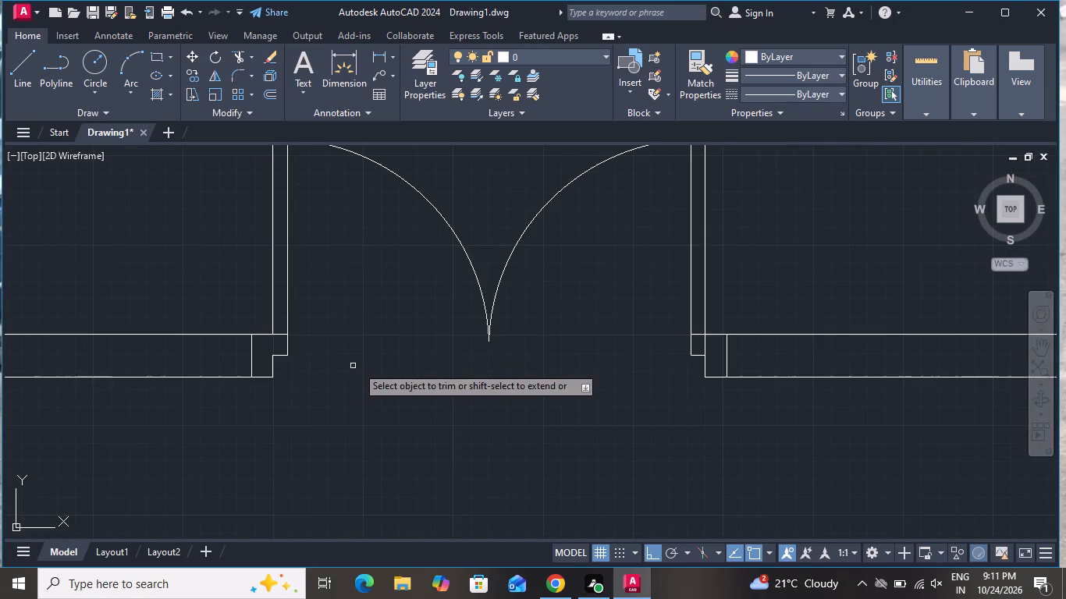
scroll(370, 366, down, 2)
scroll(492, 356, up, 3)
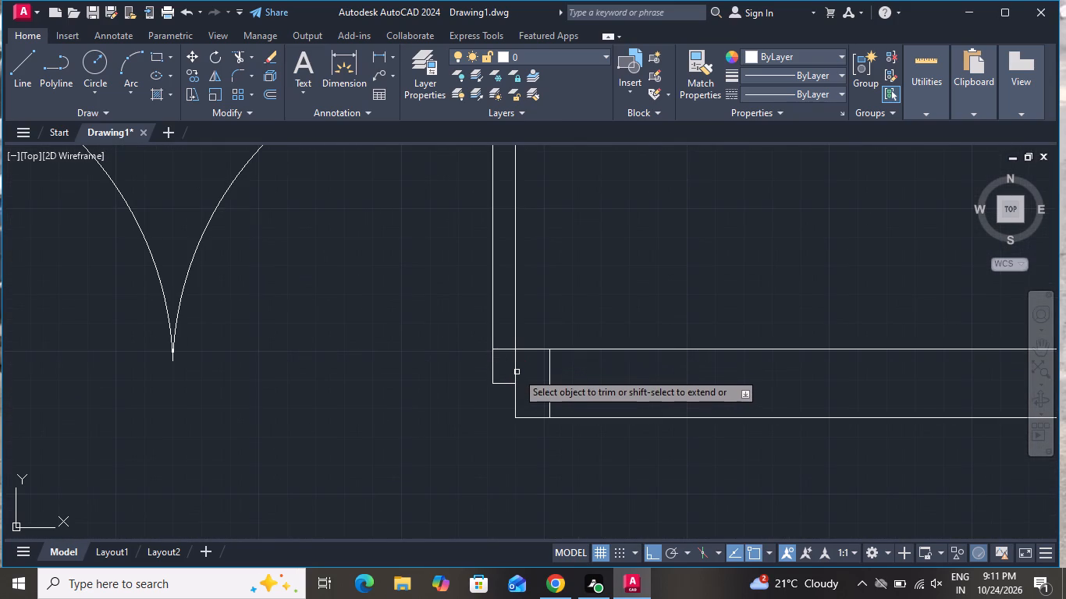
click(517, 371)
click(513, 370)
scroll(437, 391, down, 2)
right_click(429, 395)
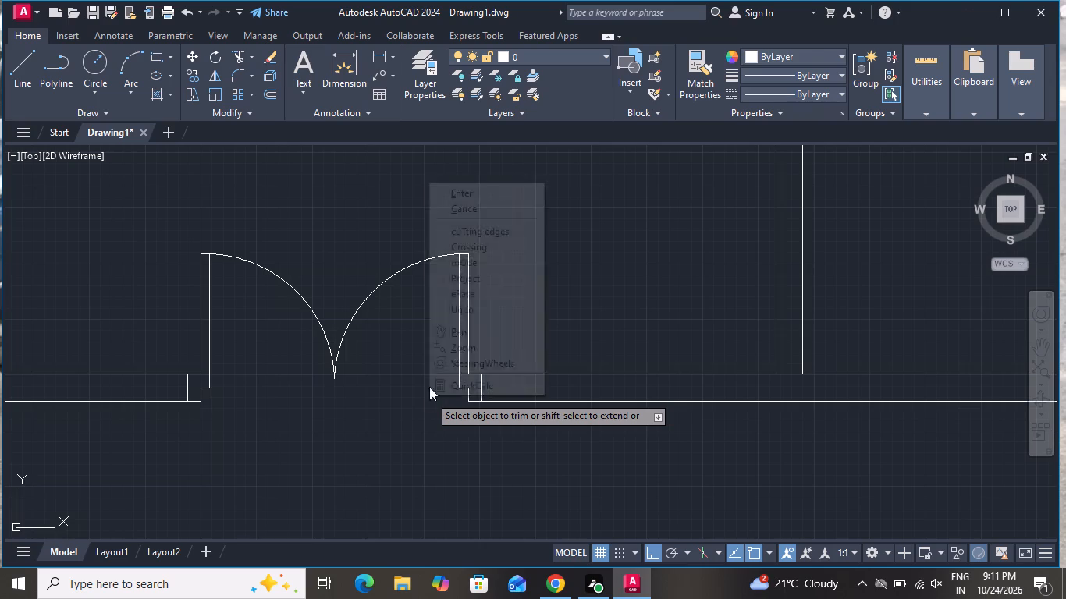
click(467, 207)
Draw a short vertical line across the west end of the north wall of the room with the new double door.
scroll(449, 293, down, 2)
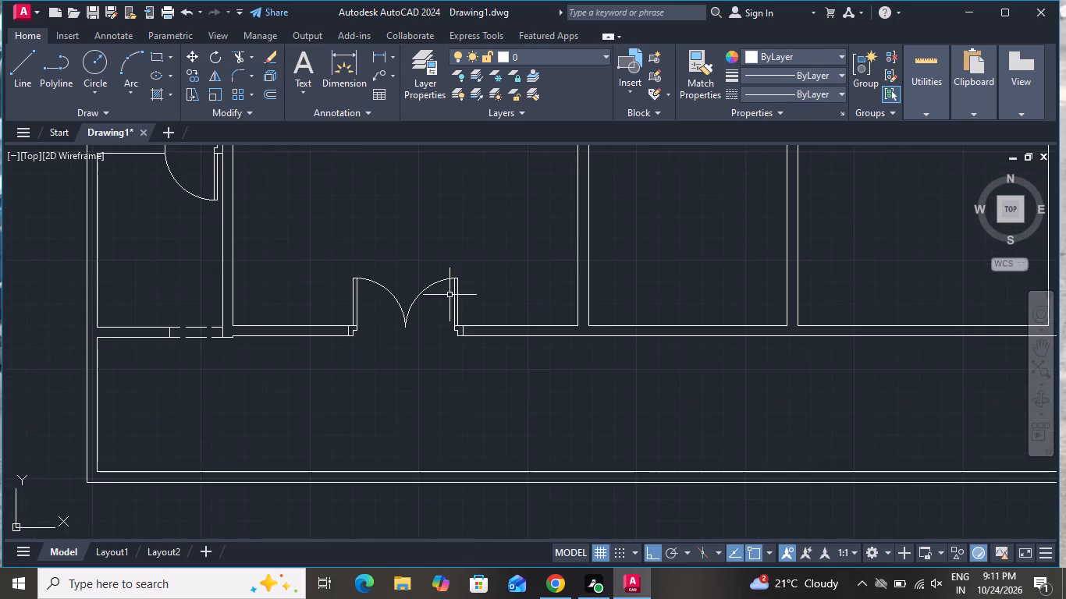
scroll(449, 309, down, 2)
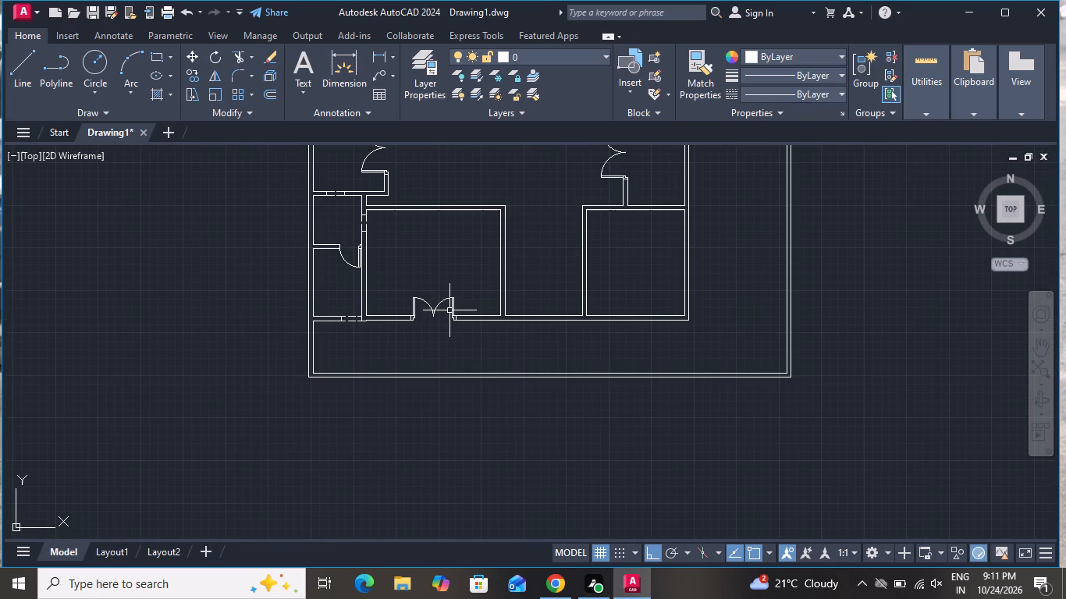
scroll(454, 315, down, 2)
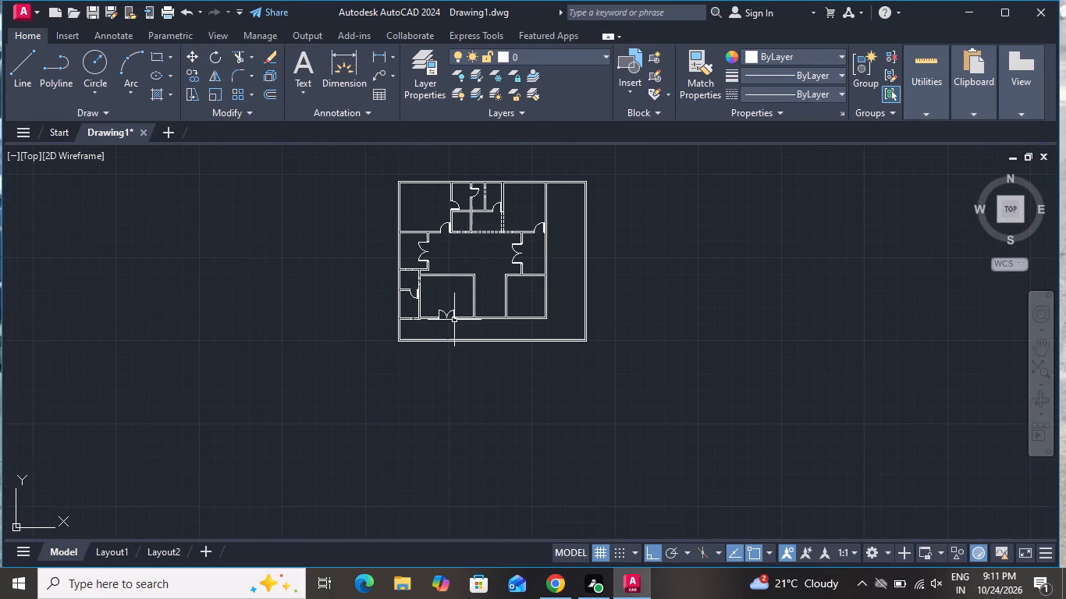
scroll(454, 320, down, 1)
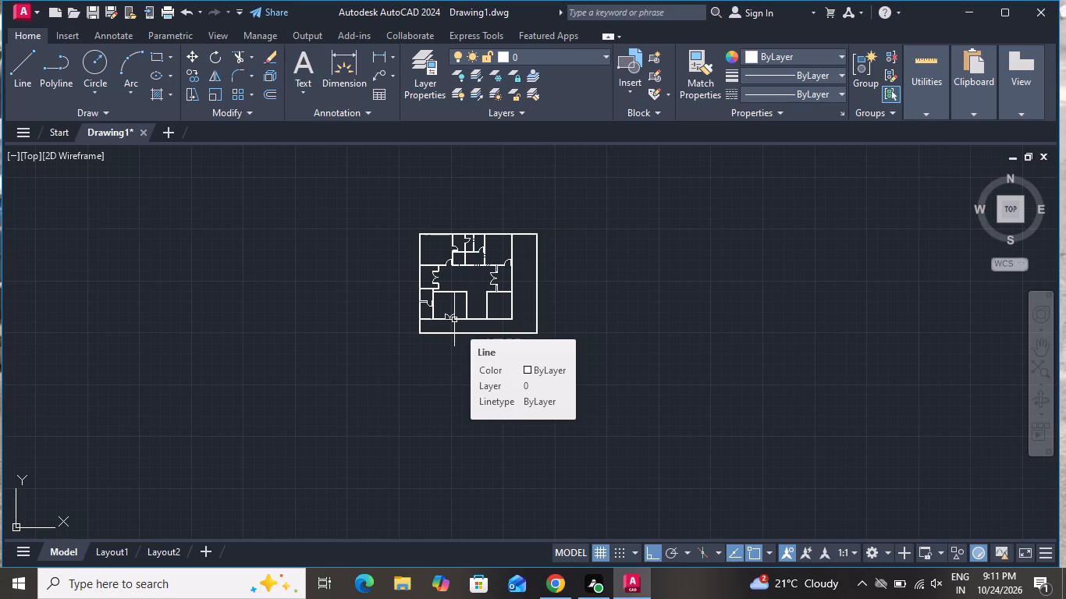
scroll(454, 320, down, 1)
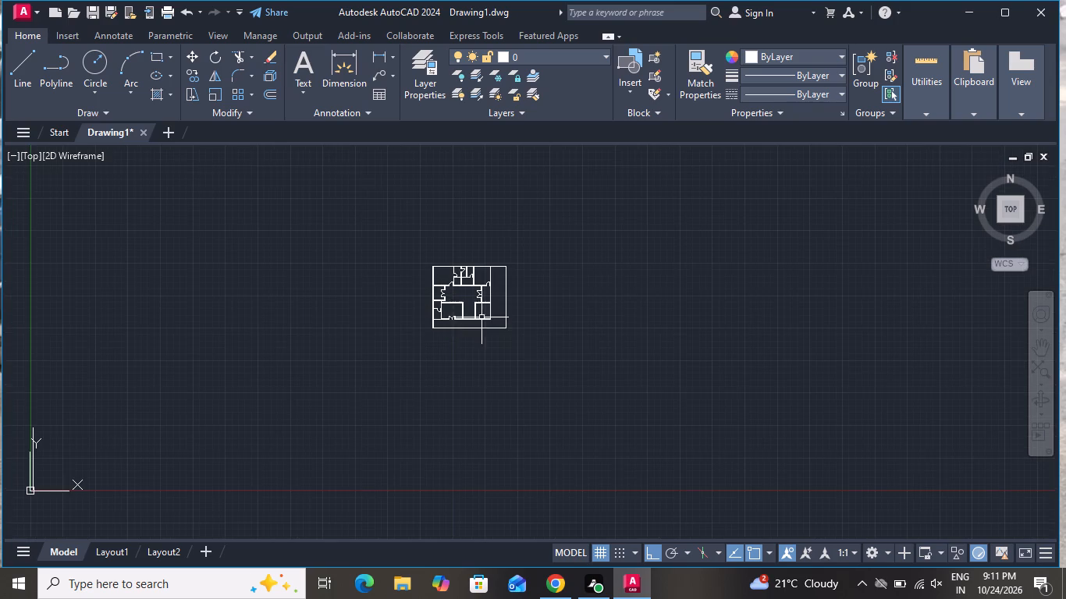
scroll(474, 320, up, 3)
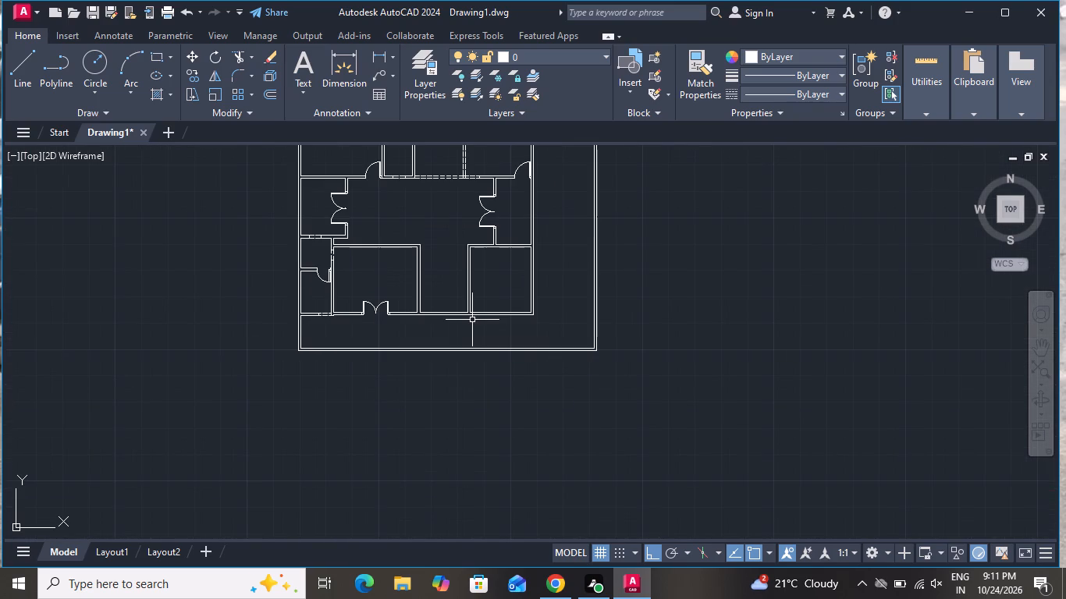
scroll(345, 231, up, 3)
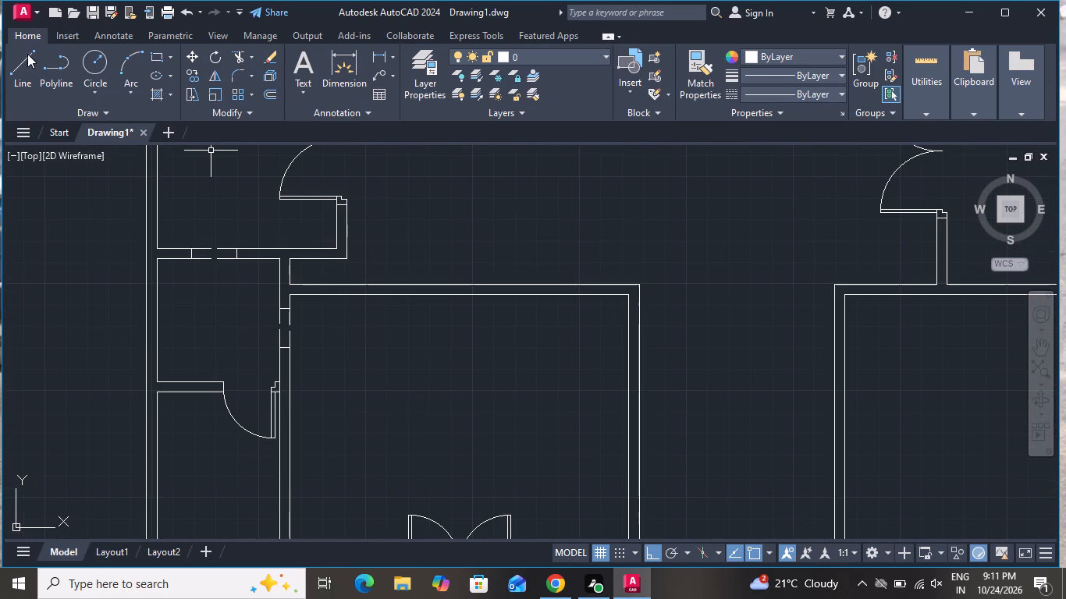
click(27, 51)
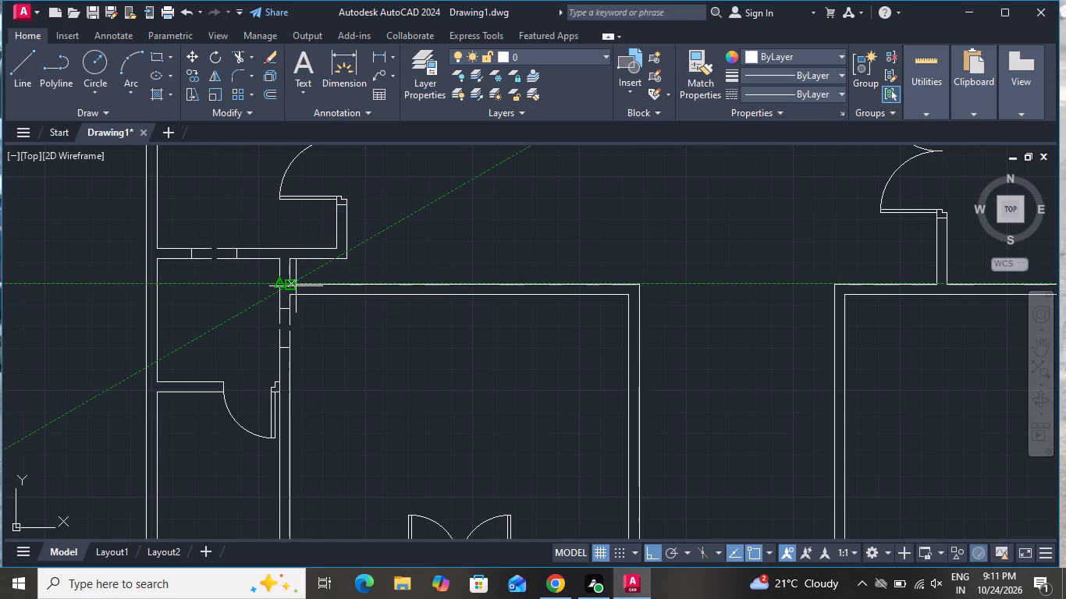
scroll(301, 293, up, 2)
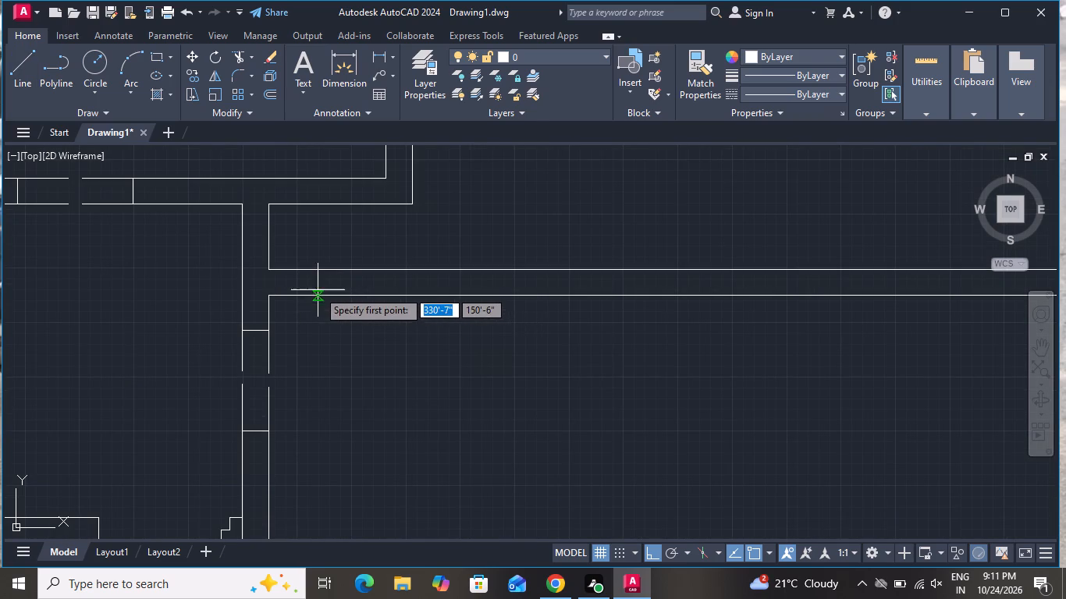
scroll(309, 285, up, 2)
scroll(304, 290, down, 3)
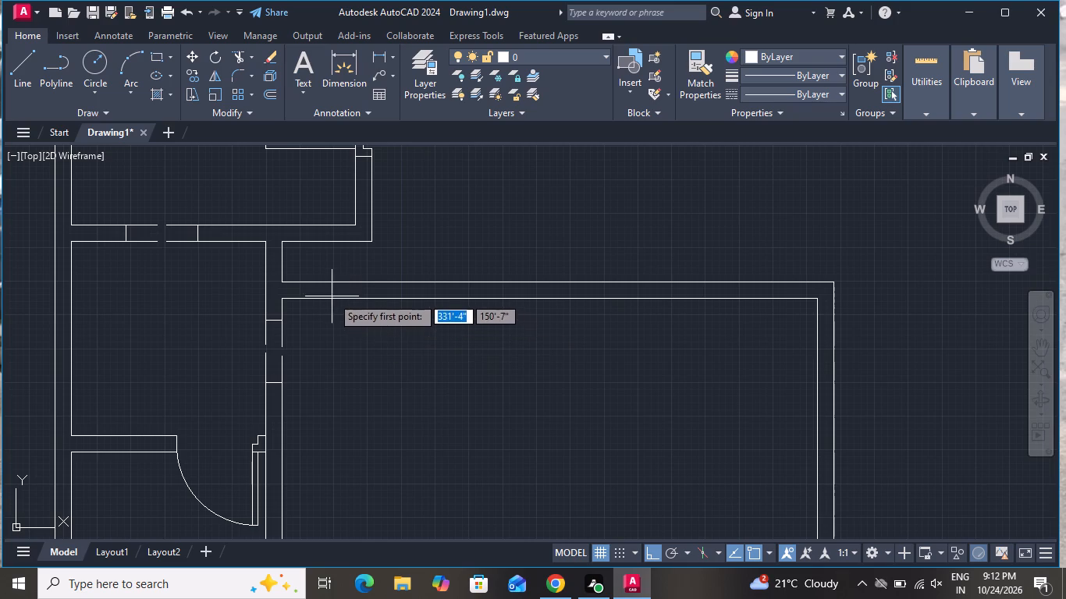
scroll(297, 288, up, 1)
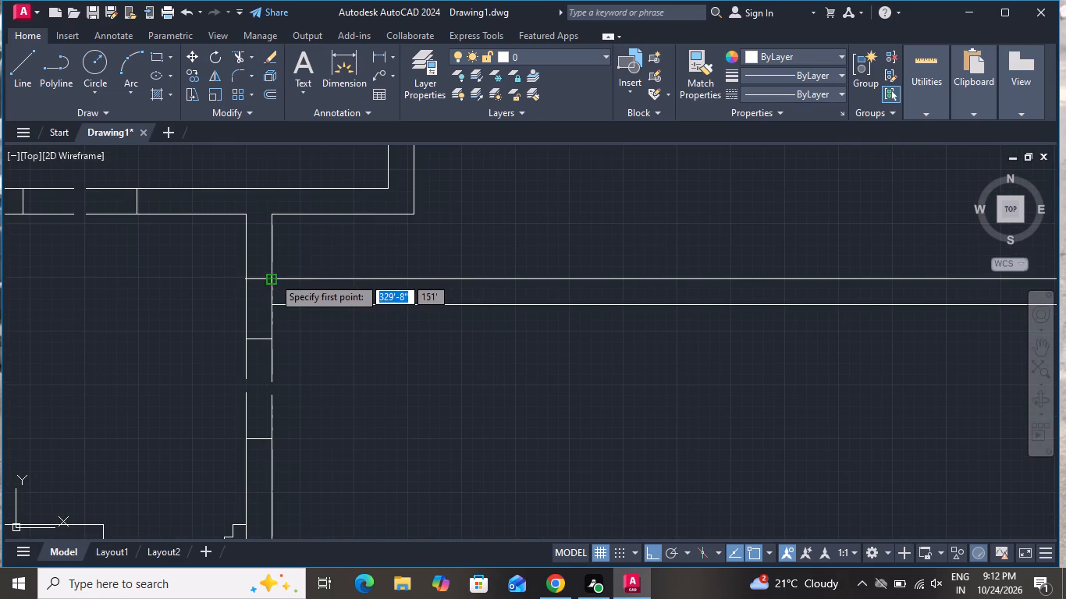
click(273, 277)
click(272, 307)
right_click(272, 308)
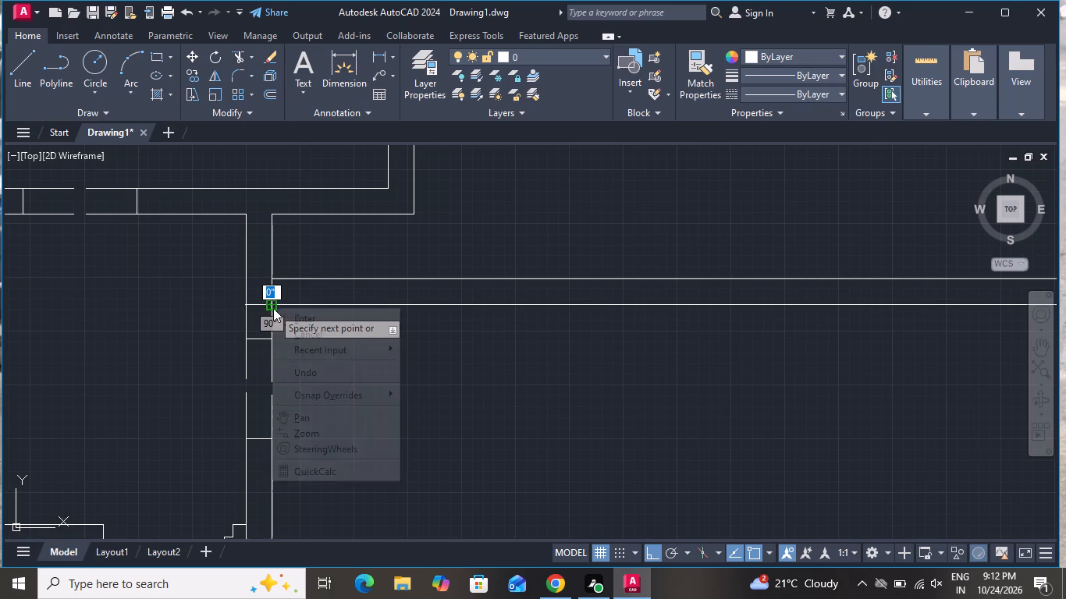
click(326, 332)
Offset the short vertical line 3" to the east inside the room's north wall.
text(o 3)
key(shift+quotedbl)
key(Return)
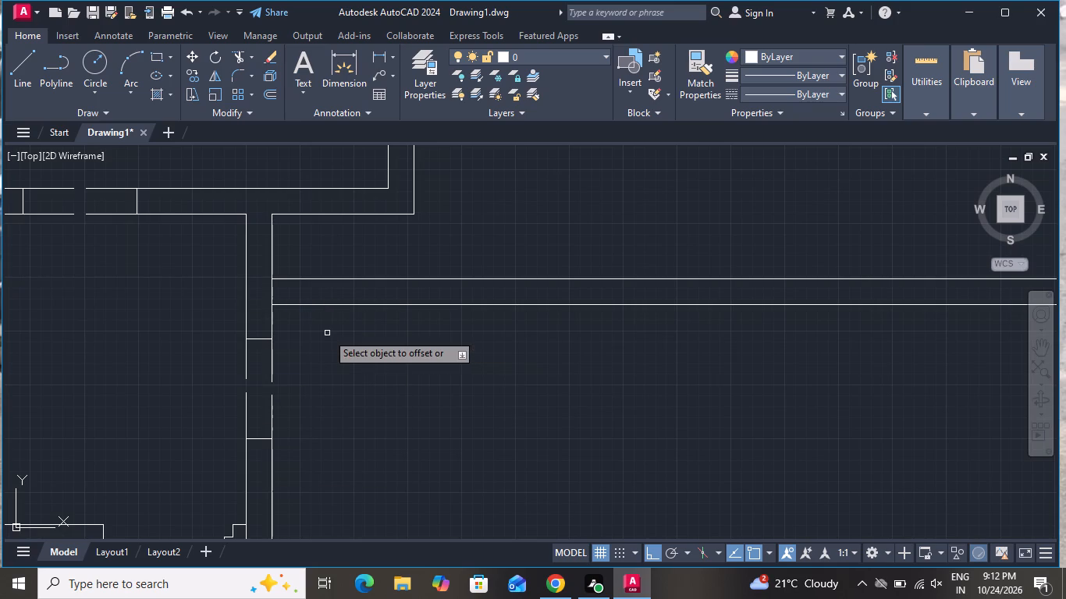
click(275, 293)
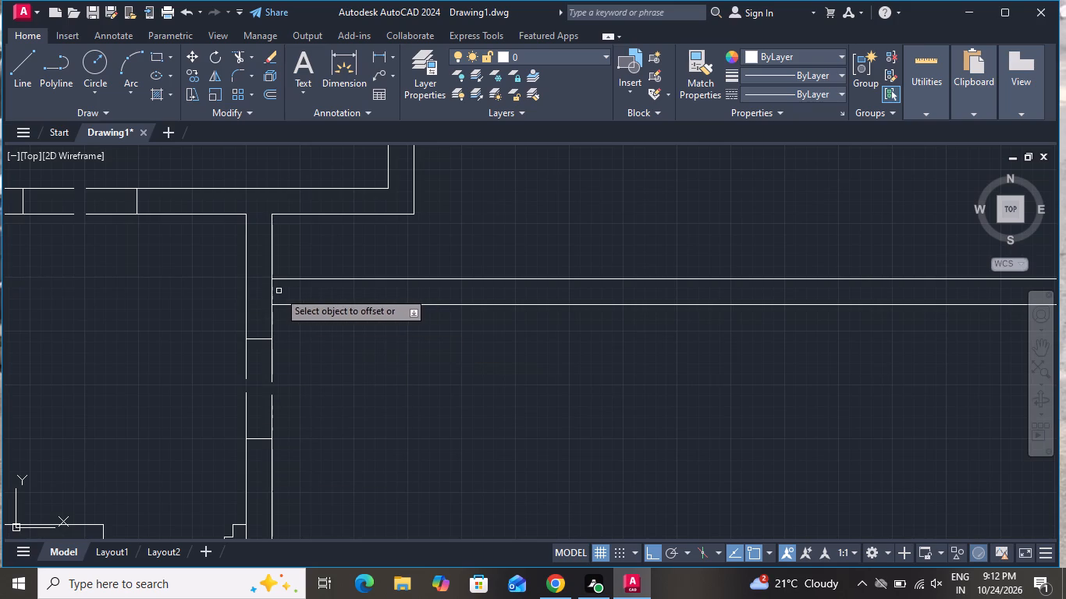
click(272, 292)
click(319, 292)
right_click(287, 356)
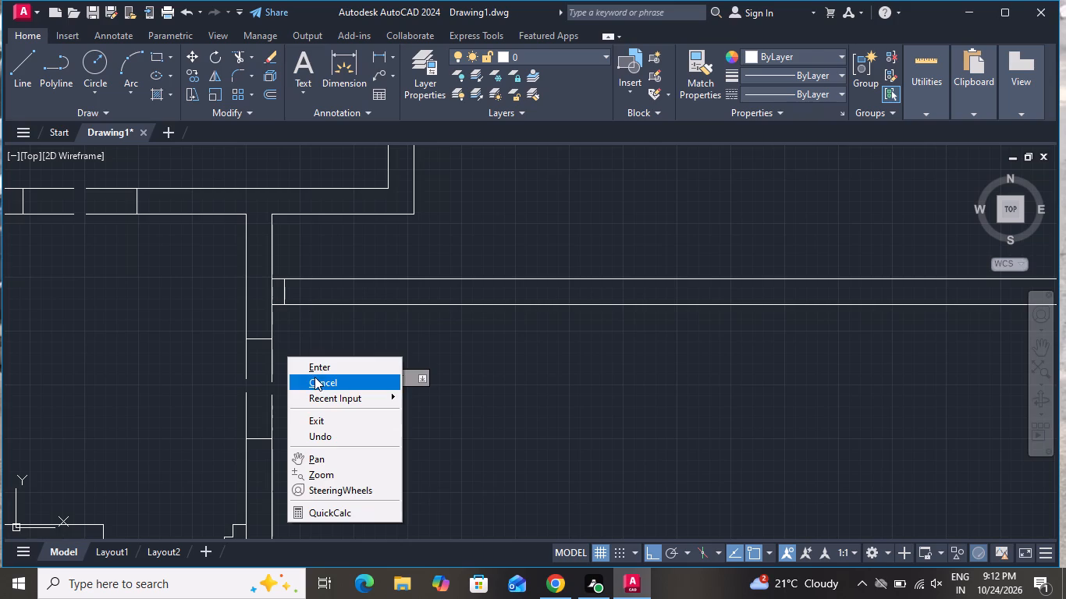
click(314, 379)
Offset the new jamb line 3' to the east to mark the far side of the door opening.
text(o 3')
key(Return)
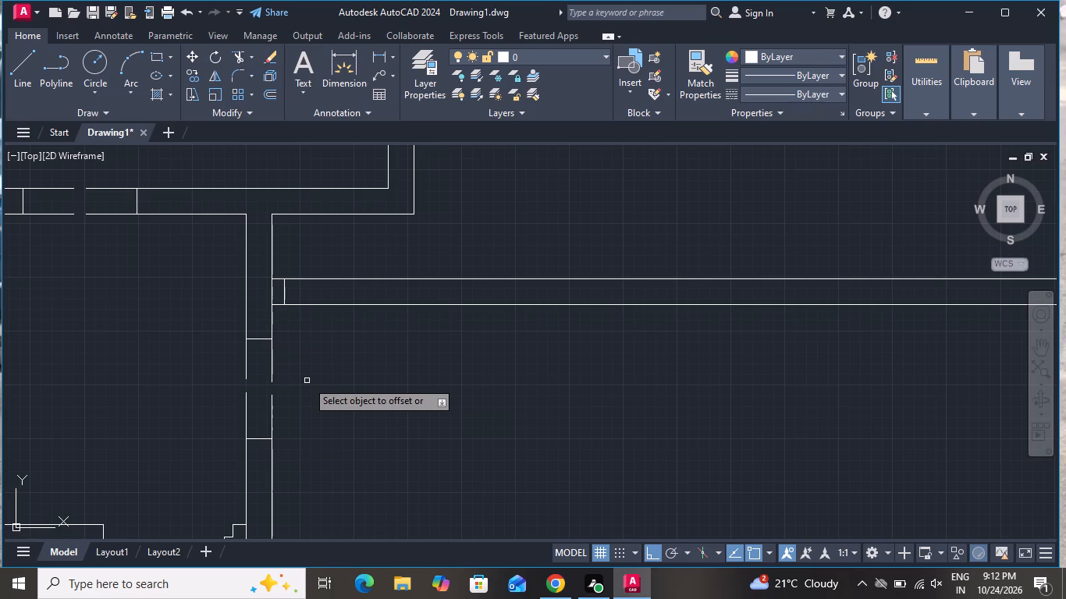
click(284, 301)
click(364, 271)
right_click(386, 330)
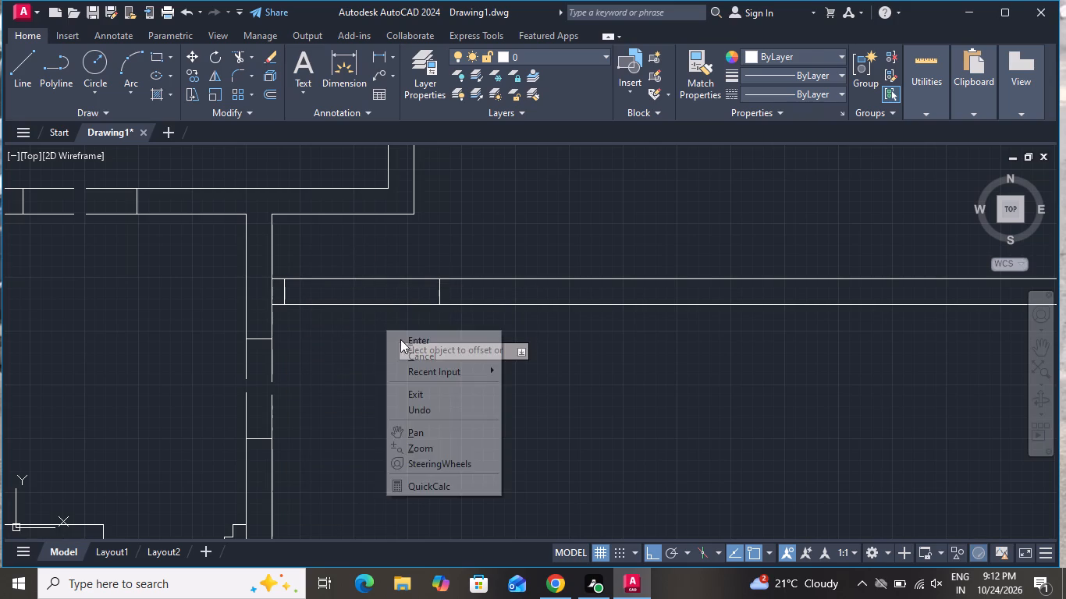
click(400, 356)
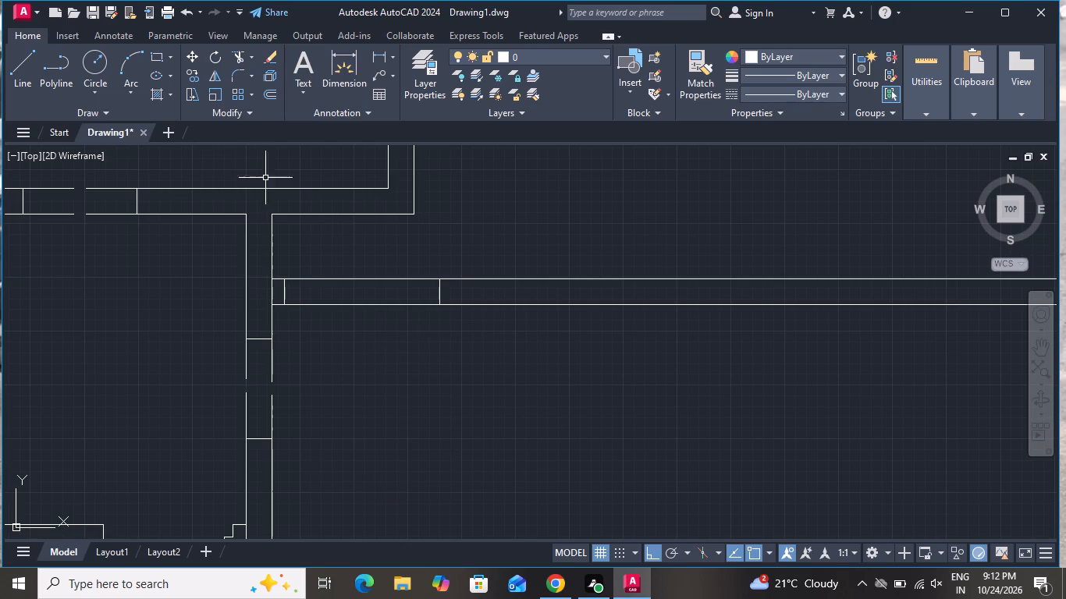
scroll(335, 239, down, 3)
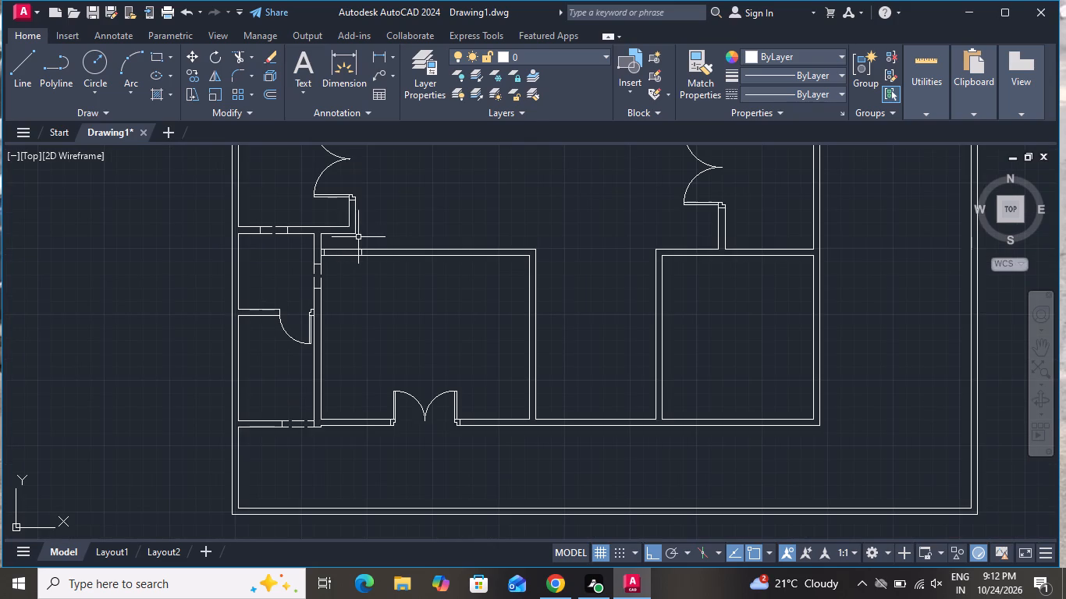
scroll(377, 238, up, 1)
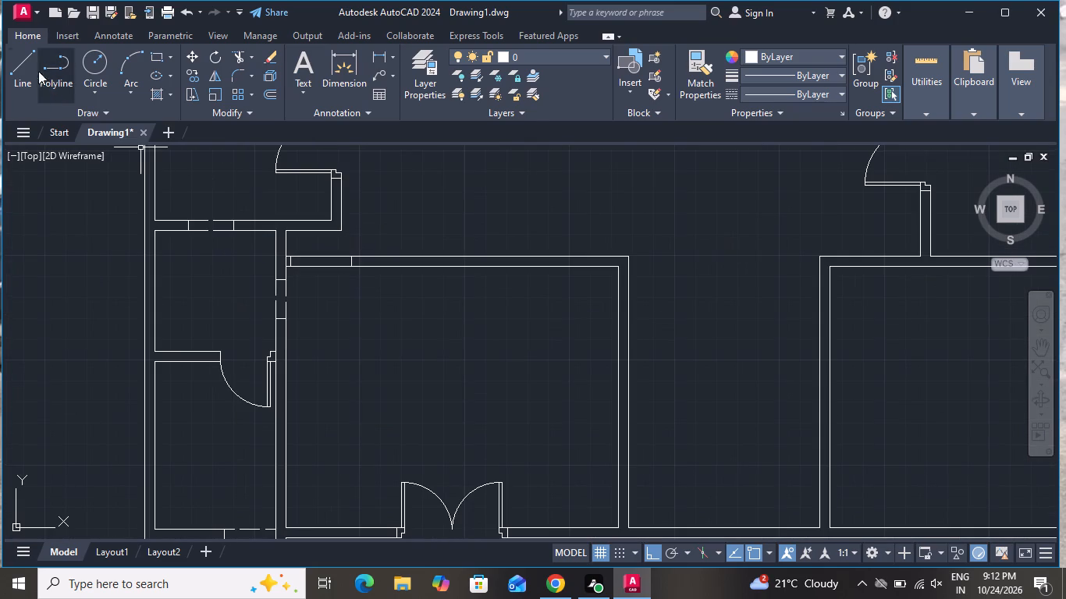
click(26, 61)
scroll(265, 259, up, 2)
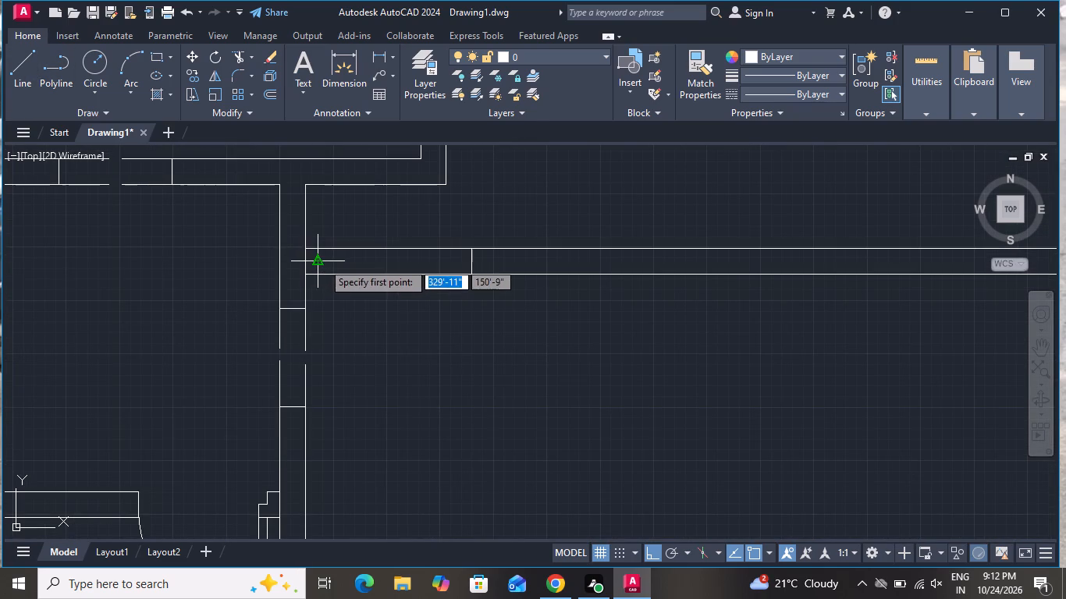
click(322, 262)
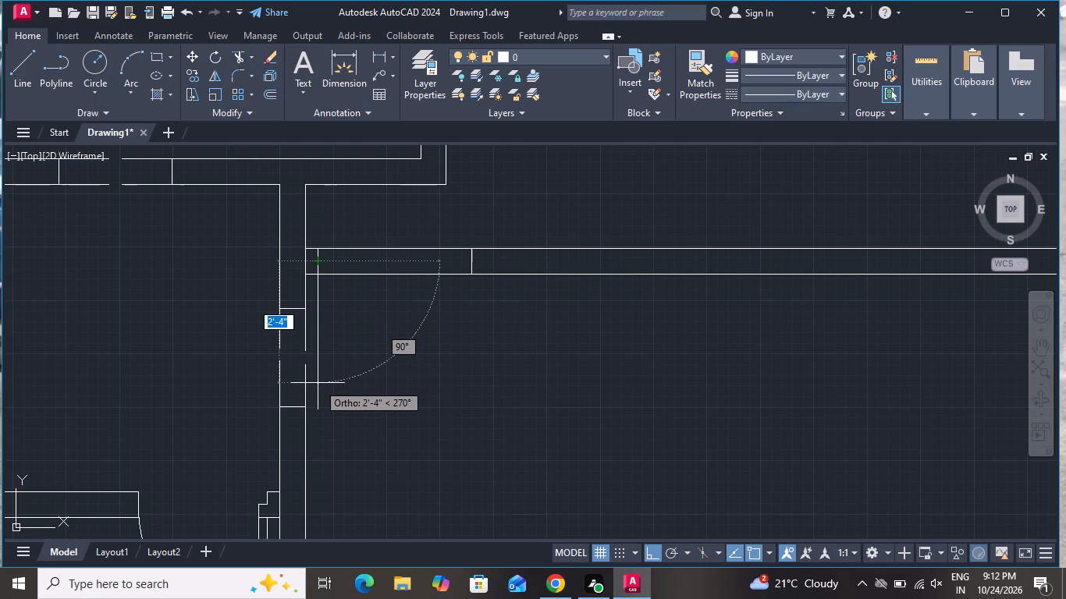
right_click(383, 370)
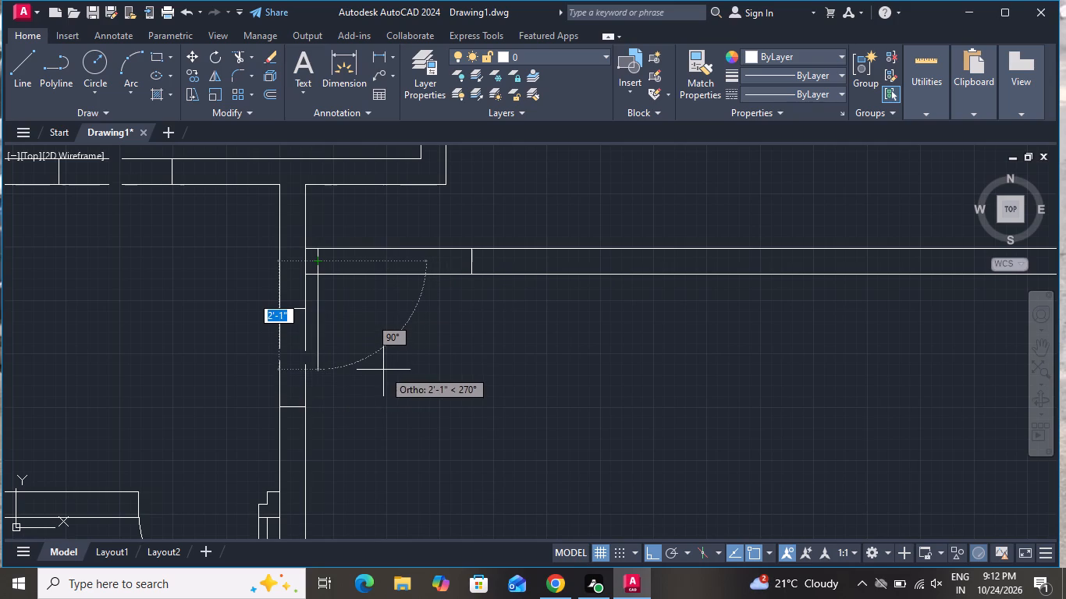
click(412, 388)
Delete the three short vertical jamb lines at the west end of the room's north wall.
click(490, 256)
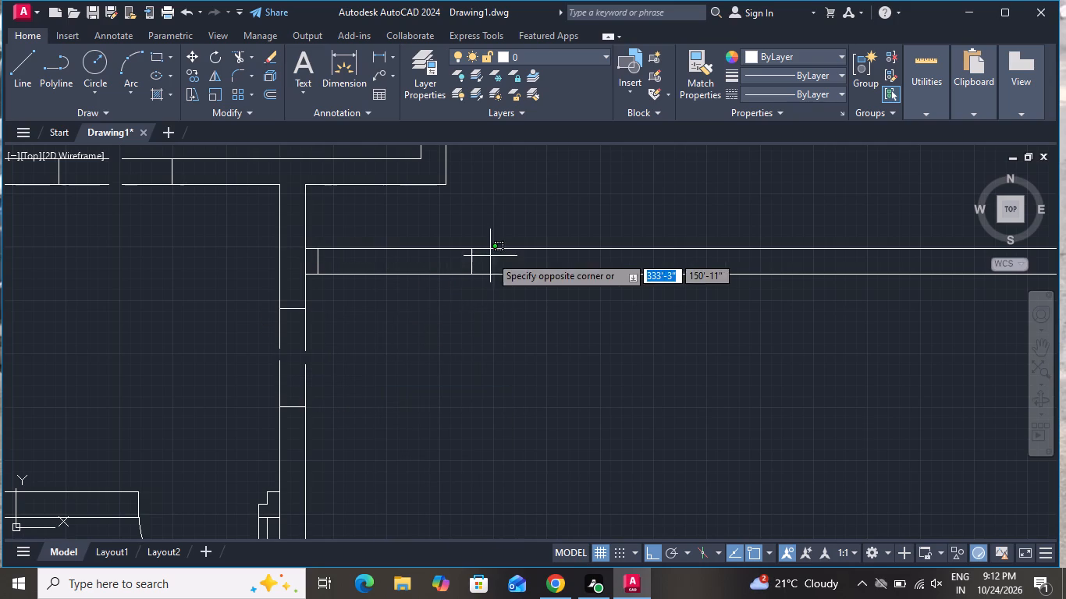
click(439, 263)
key(Delete)
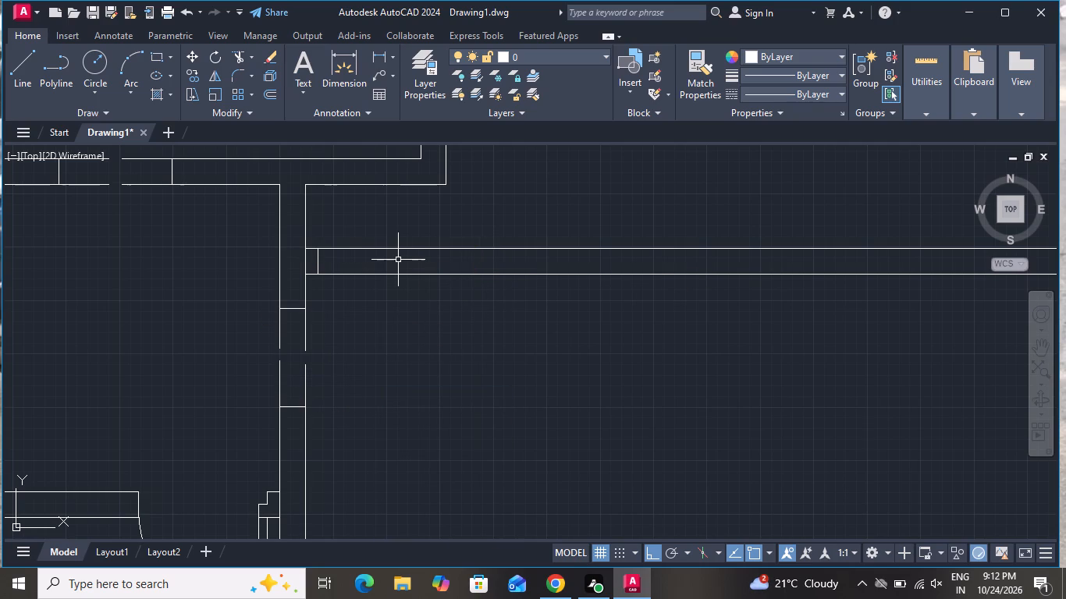
click(320, 260)
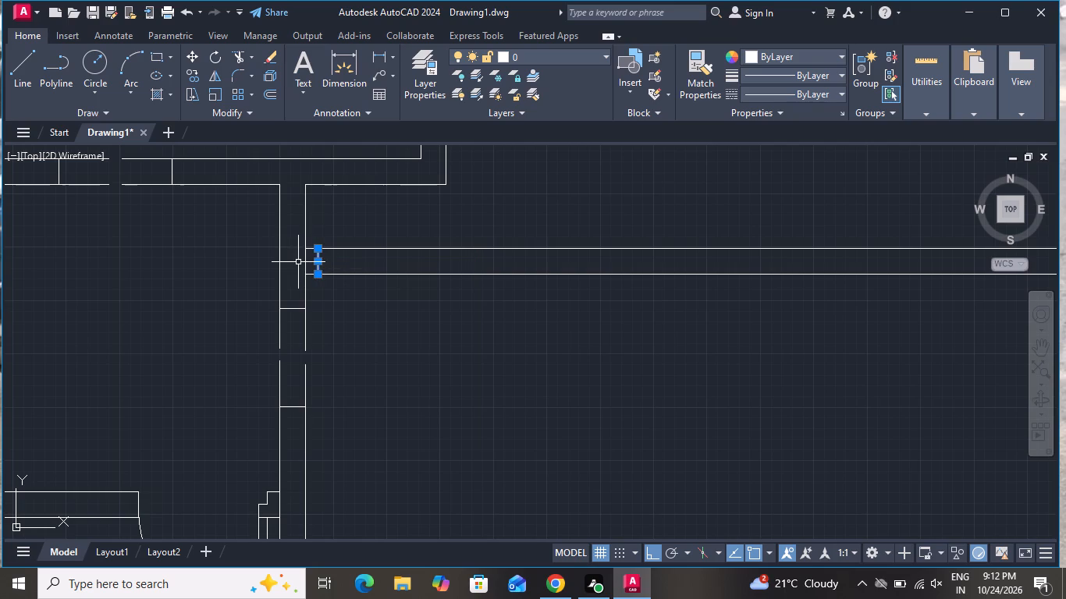
click(305, 262)
key(Delete)
Draw a short vertical line across the room's north wall, just east of the adjoining room's outer southeast corner.
click(15, 56)
scroll(252, 289, down, 2)
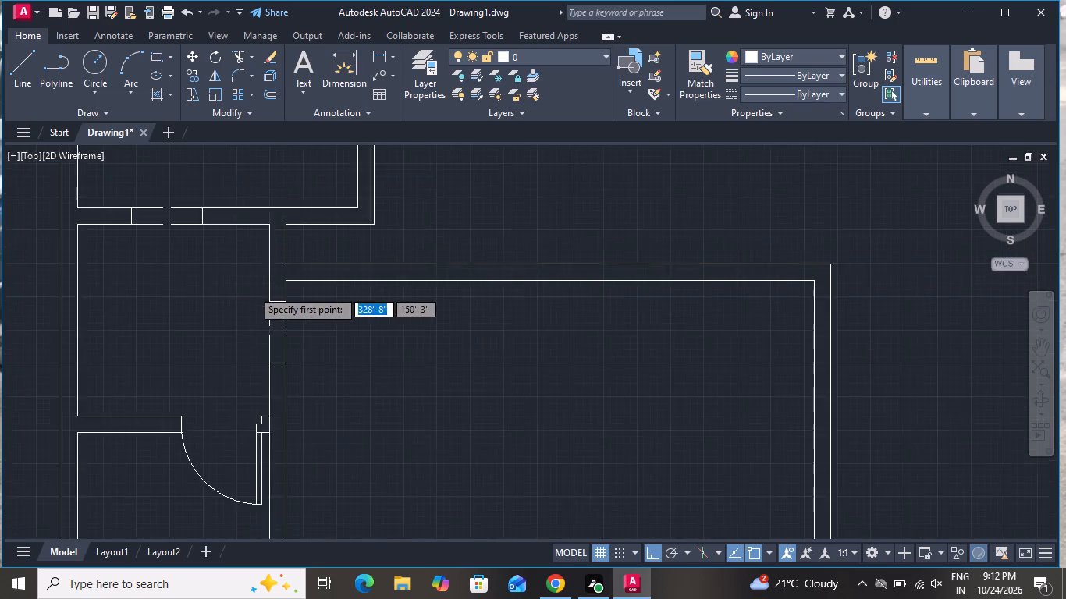
scroll(339, 272, up, 2)
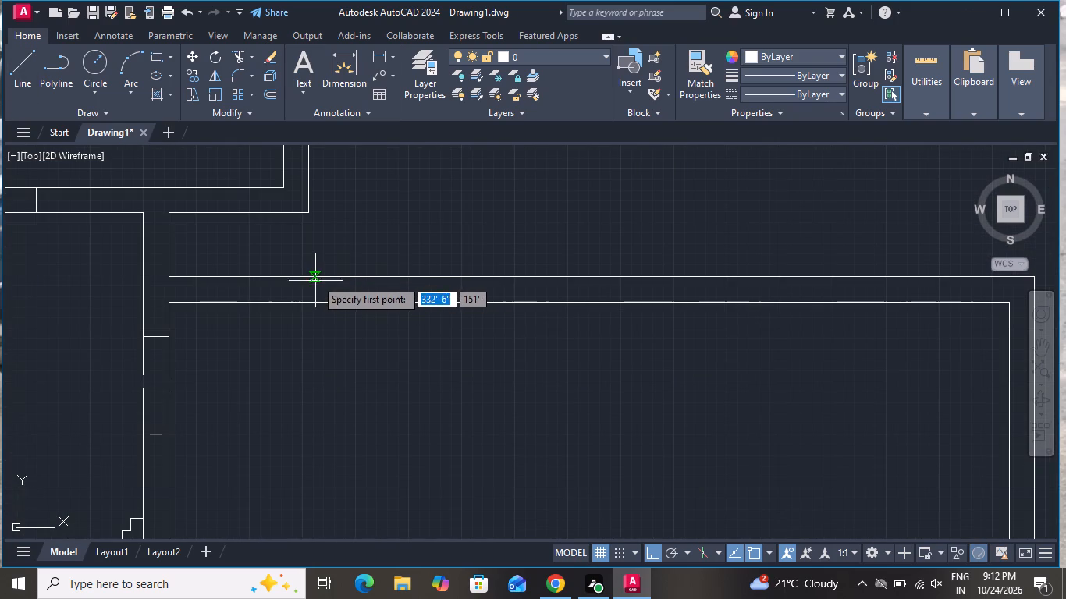
click(314, 275)
click(314, 299)
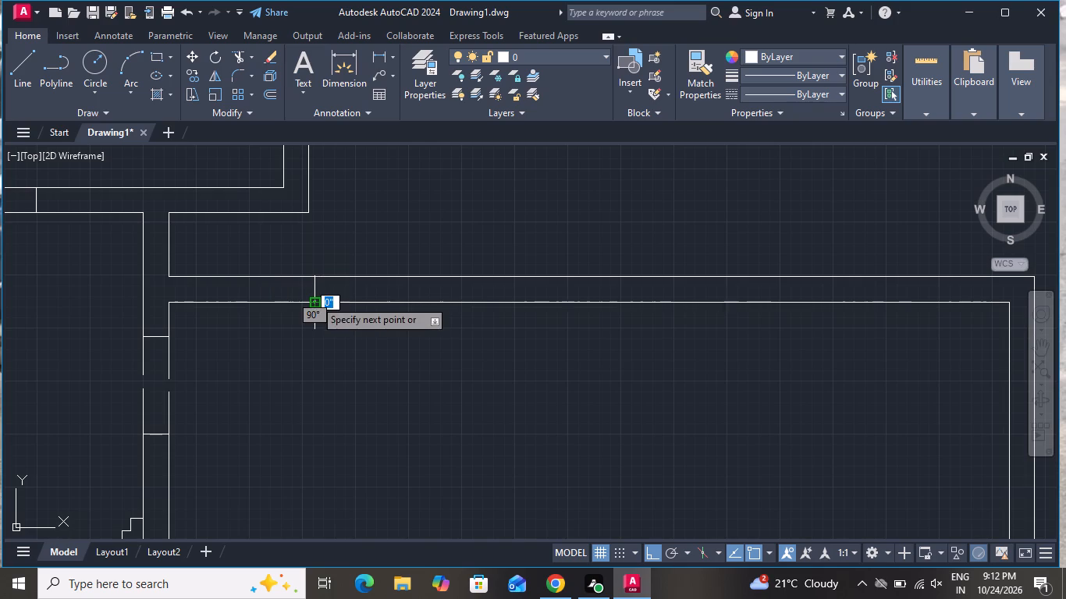
right_click(314, 299)
click(333, 323)
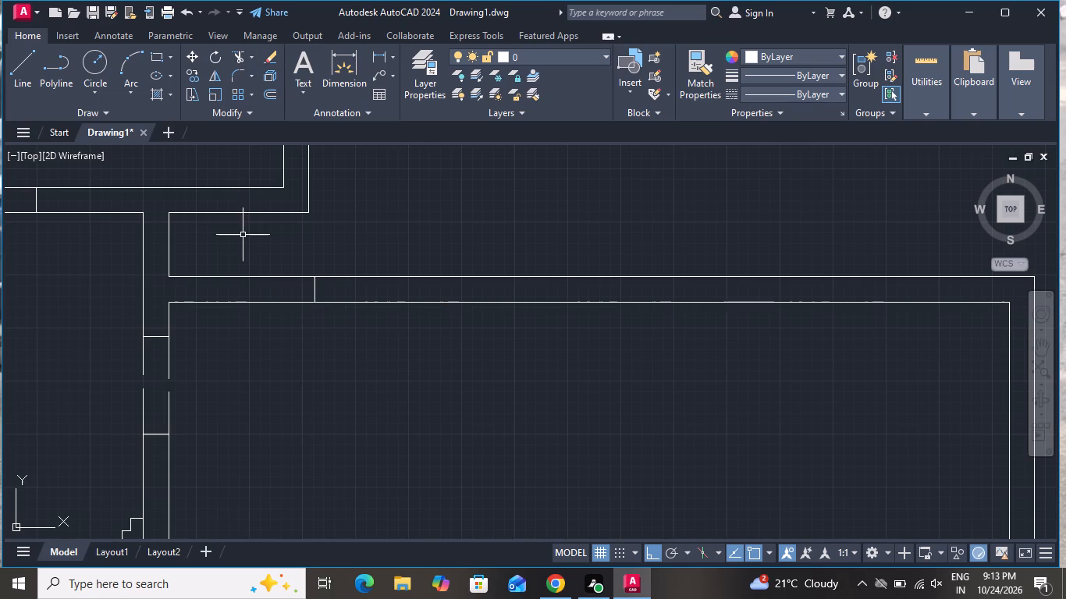
Offset the new short vertical line 3" to the east inside the north wall.
text(o)
key(space)
key(3)
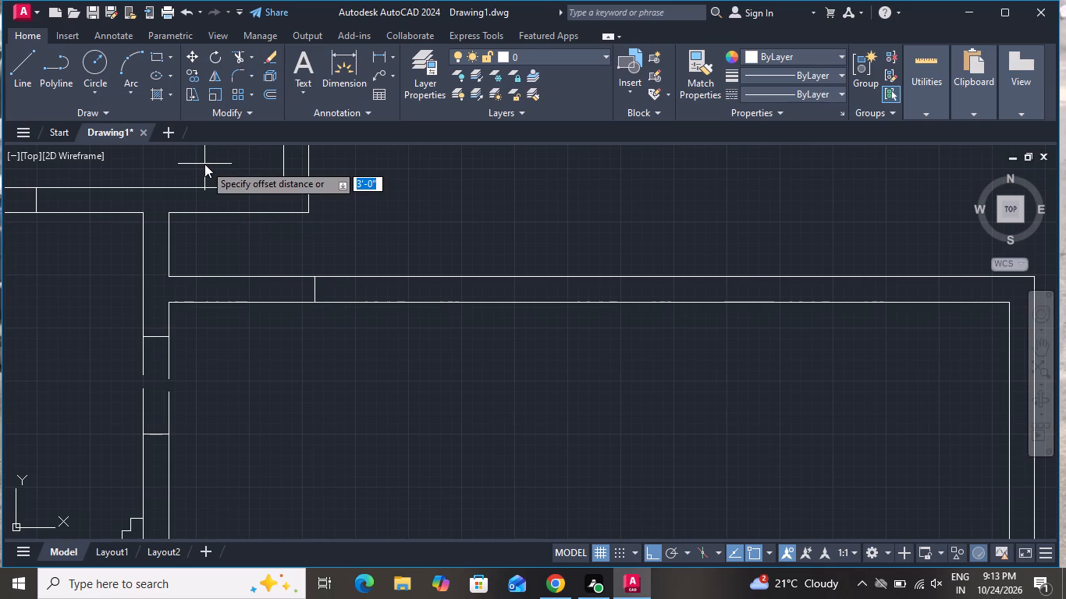
key(shift+quotedbl)
key(Return)
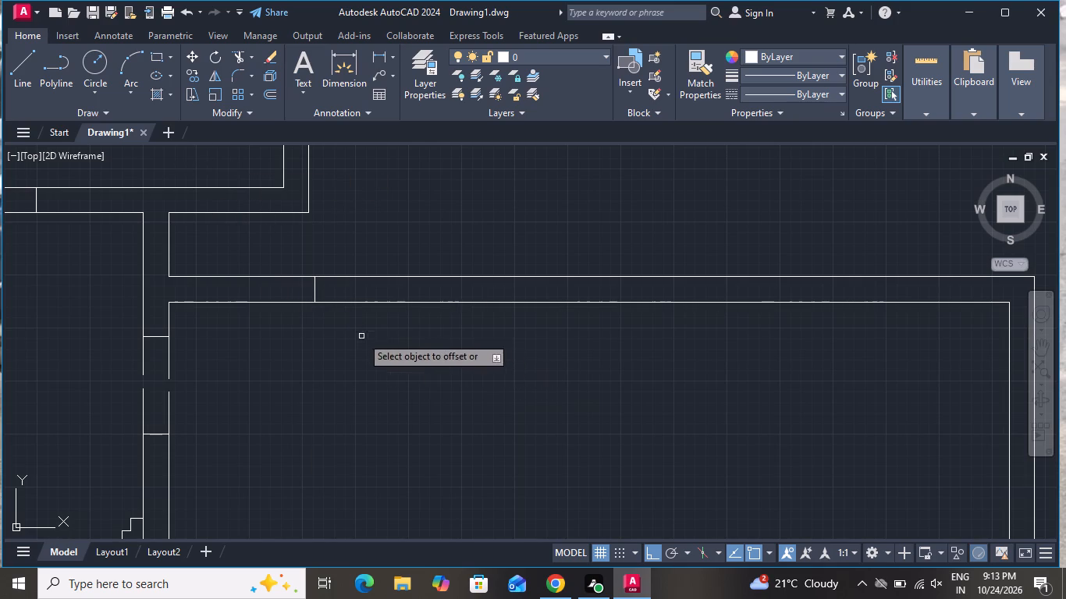
click(315, 296)
click(358, 289)
right_click(329, 335)
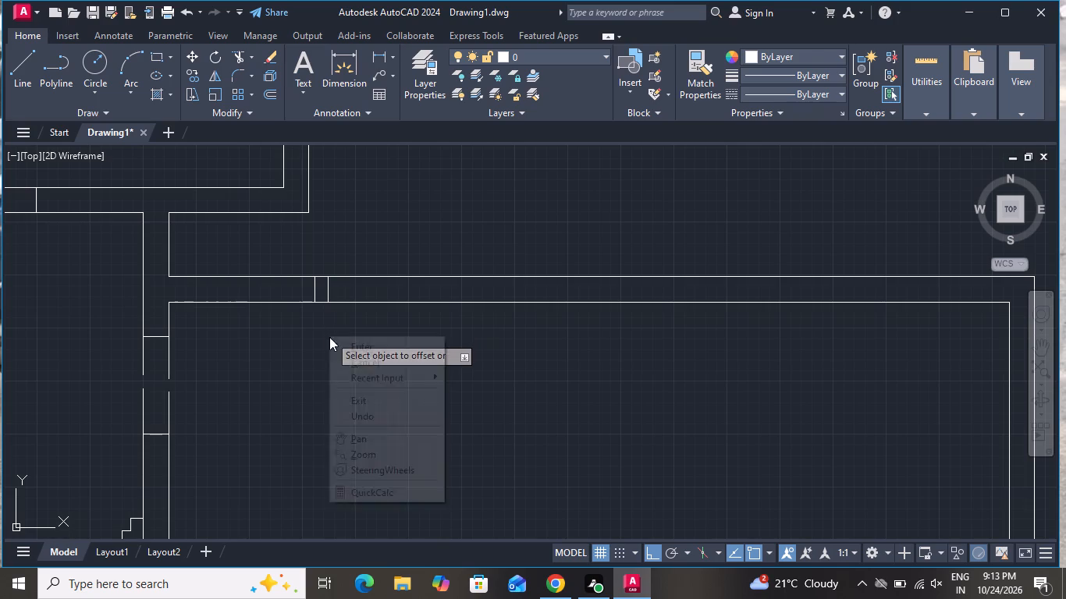
click(362, 363)
Offset the second jamb line 3' to the east to mark the far side of the door opening.
key(o)
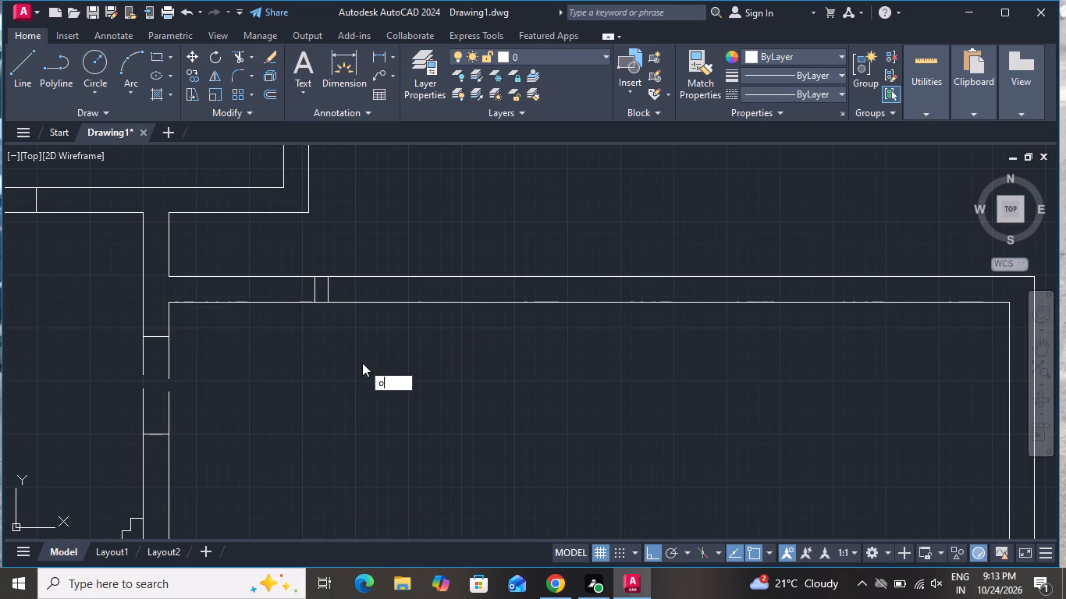
key(space)
key(3)
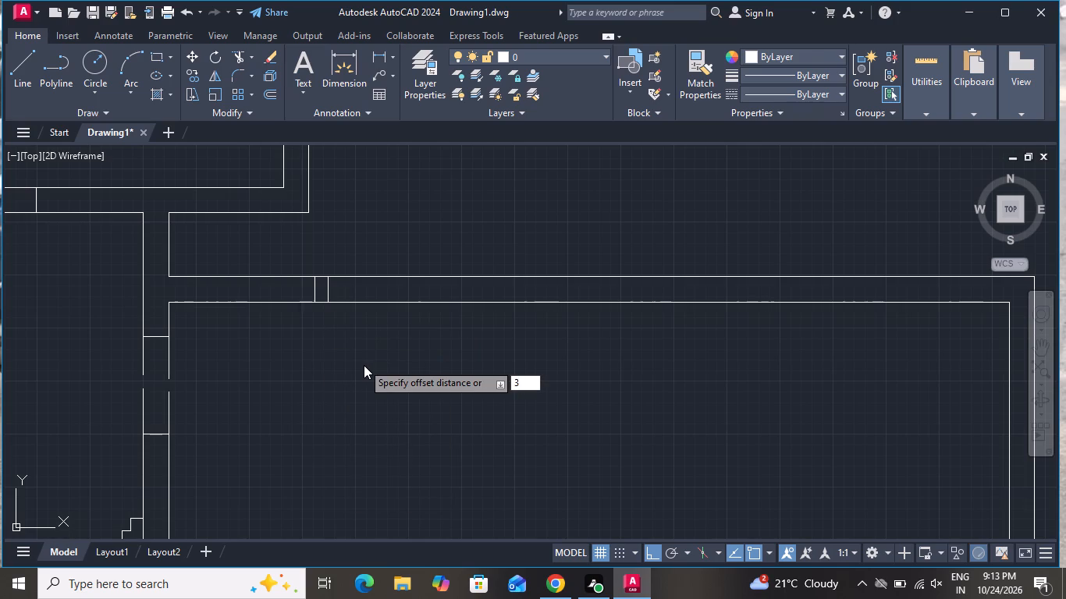
key(apostrophe)
key(Return)
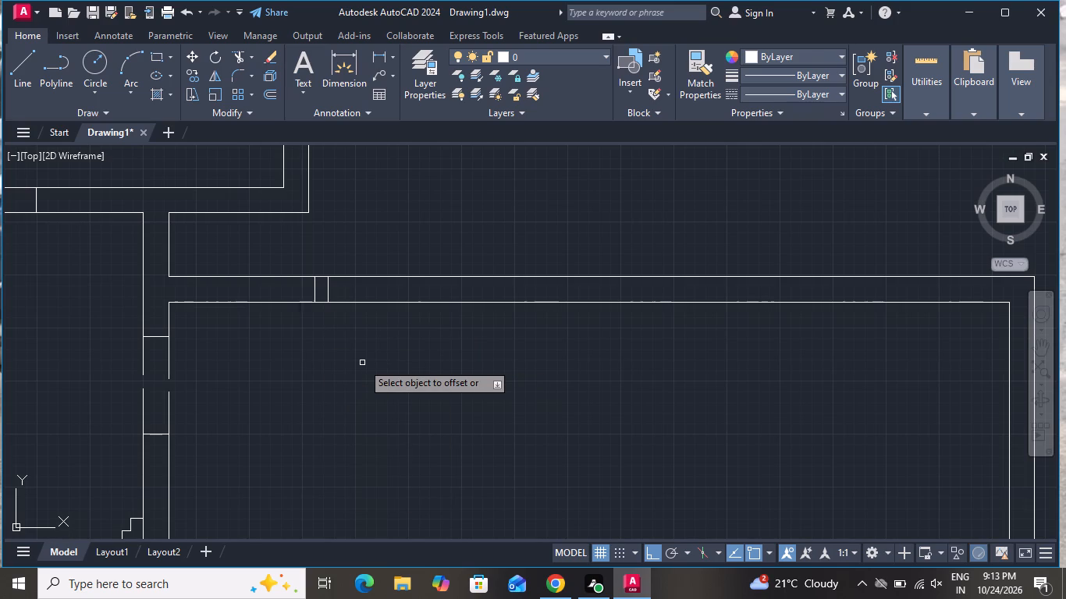
click(325, 292)
click(370, 283)
right_click(370, 344)
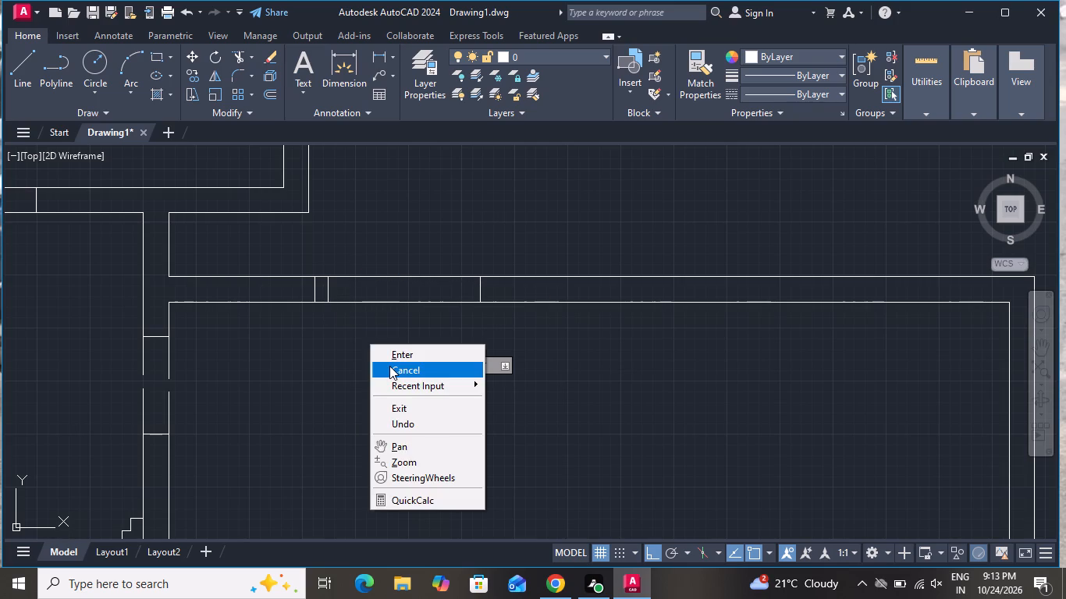
click(389, 366)
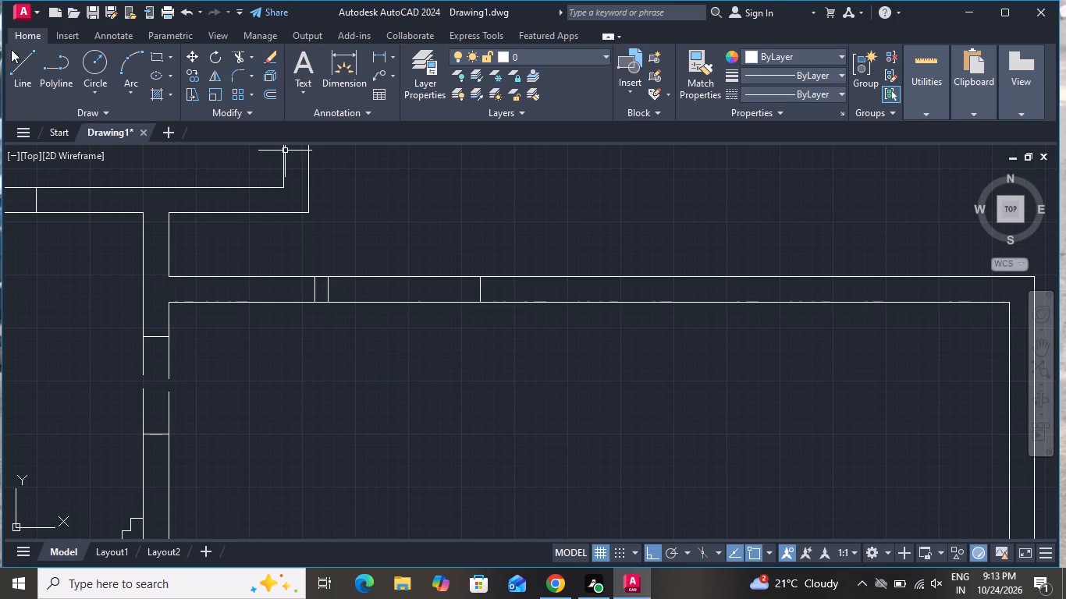
Draw a 3' door leaf line straight down into the room from the midpoint of the second jamb line.
click(27, 66)
scroll(364, 315, up, 2)
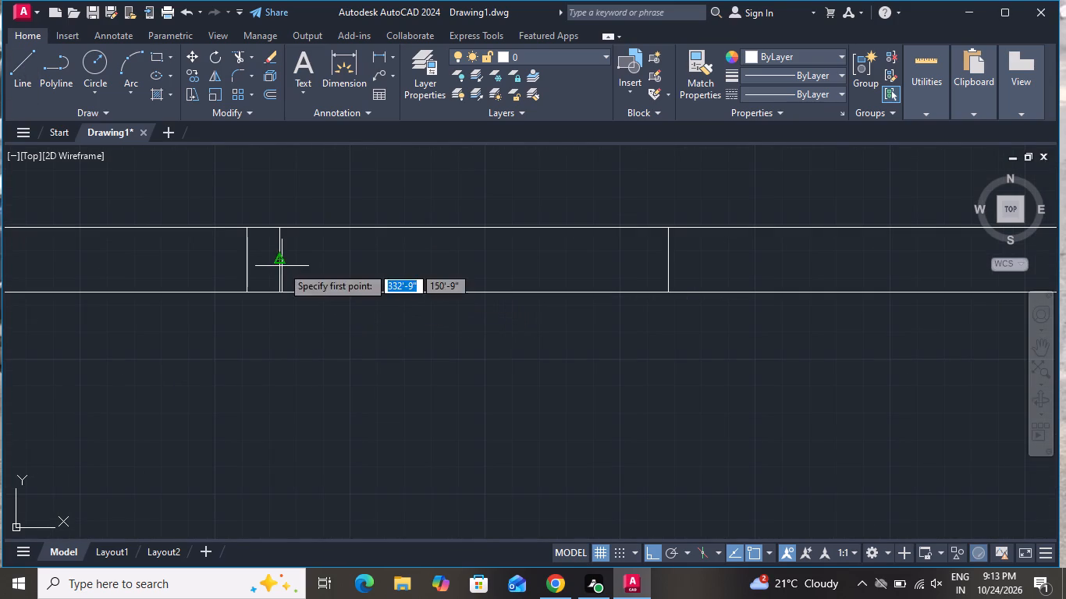
click(282, 266)
scroll(300, 412, down, 2)
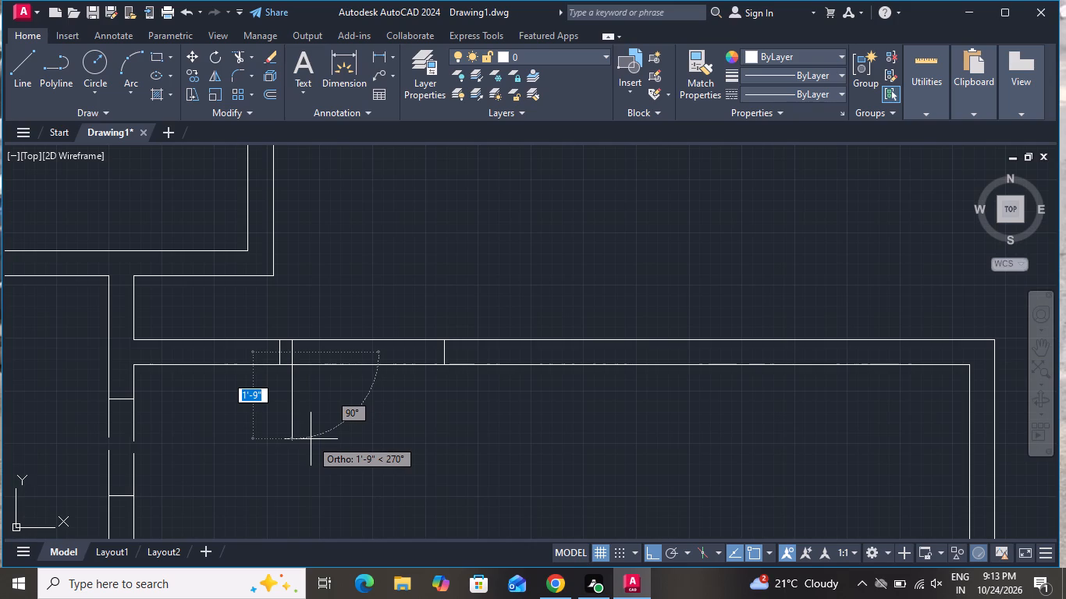
key(3)
right_click(311, 439)
key(apostrophe)
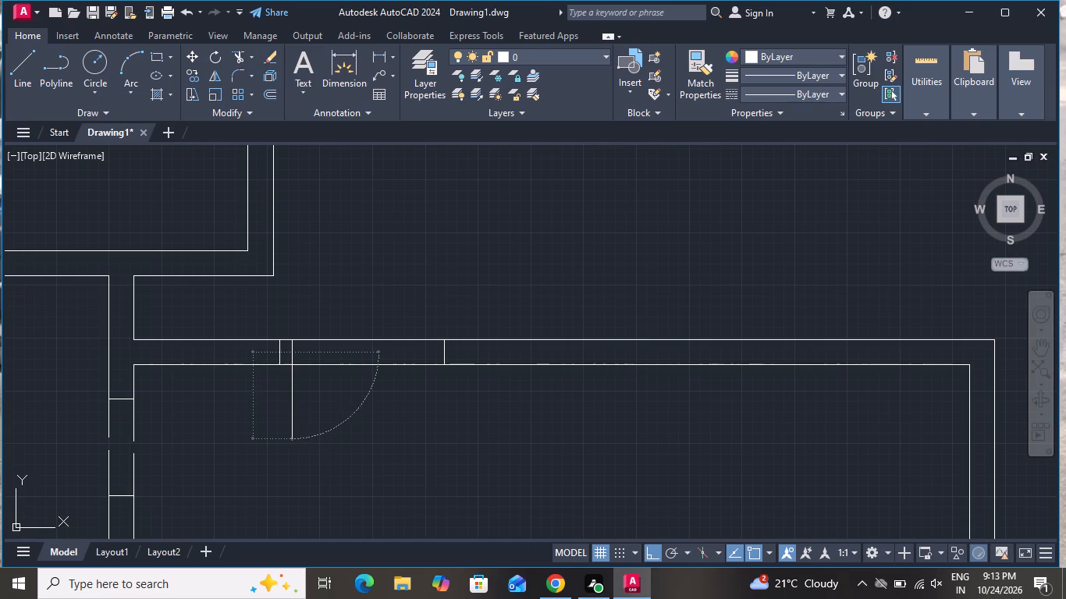
key(Return)
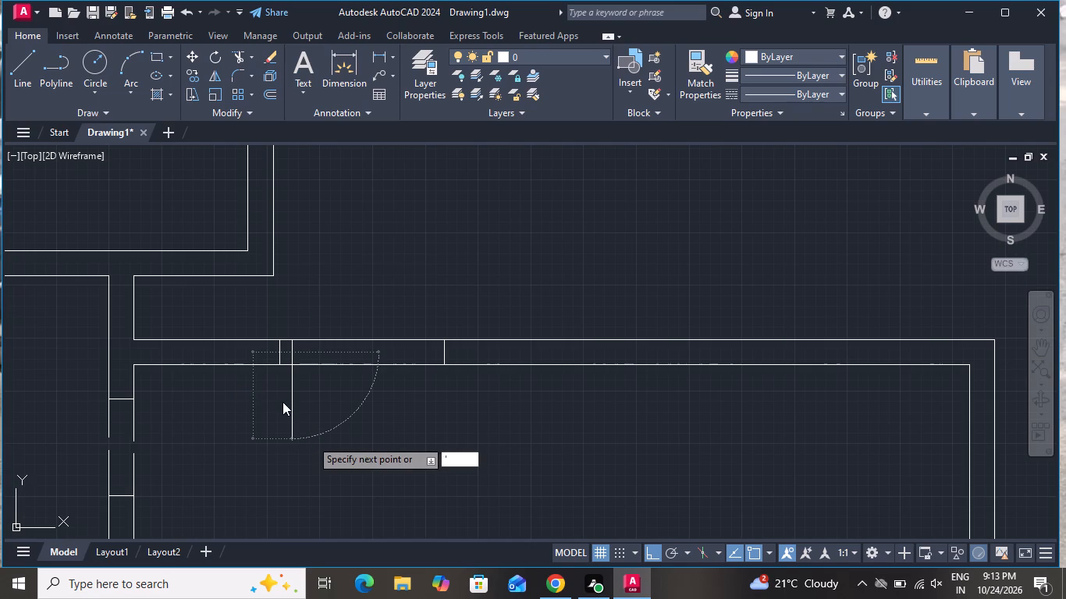
key(BackSpace)
key(3)
key(apostrophe)
key(Return)
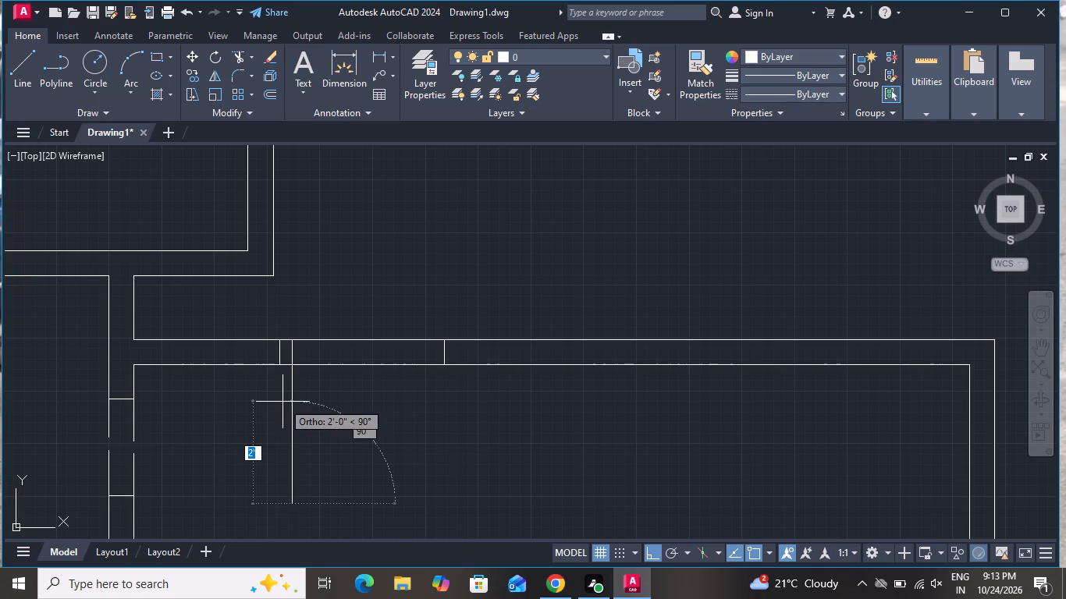
right_click(382, 403)
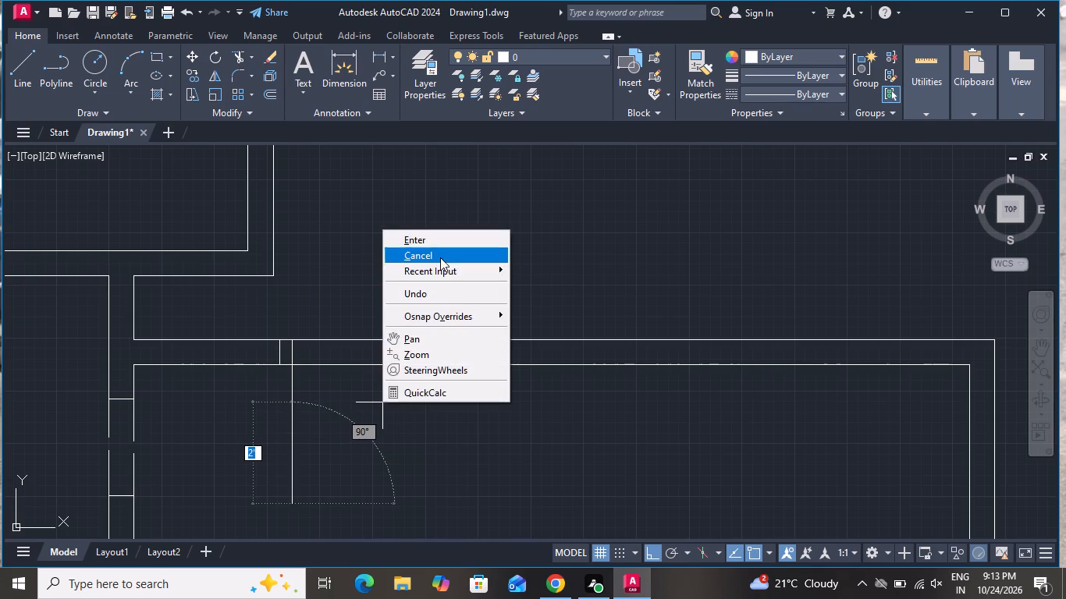
click(436, 255)
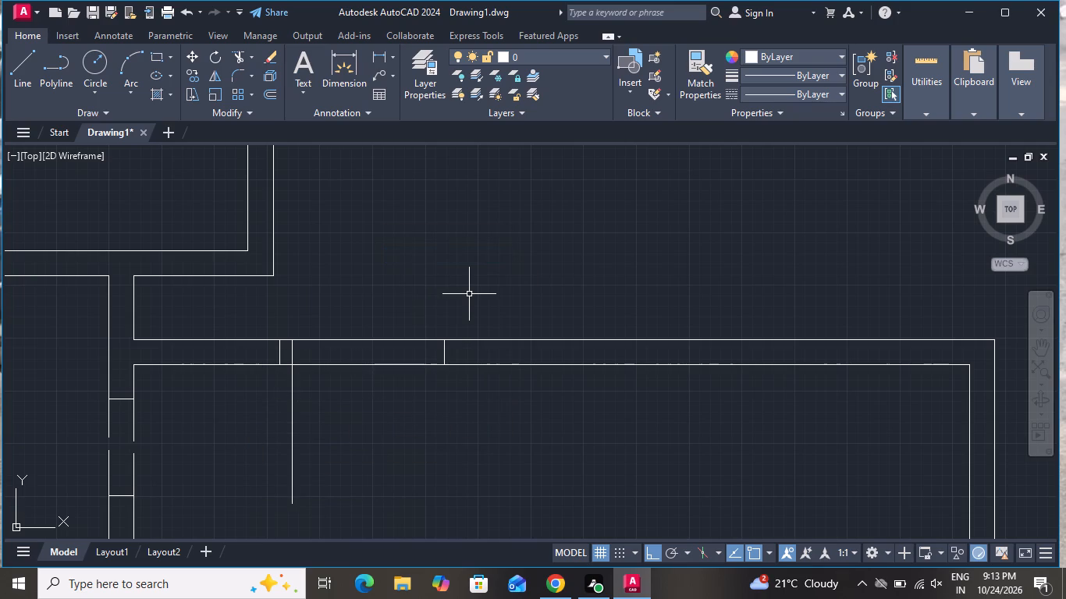
Offset the door leaf line 2" to the east to give the leaf its thickness.
text(o 2)
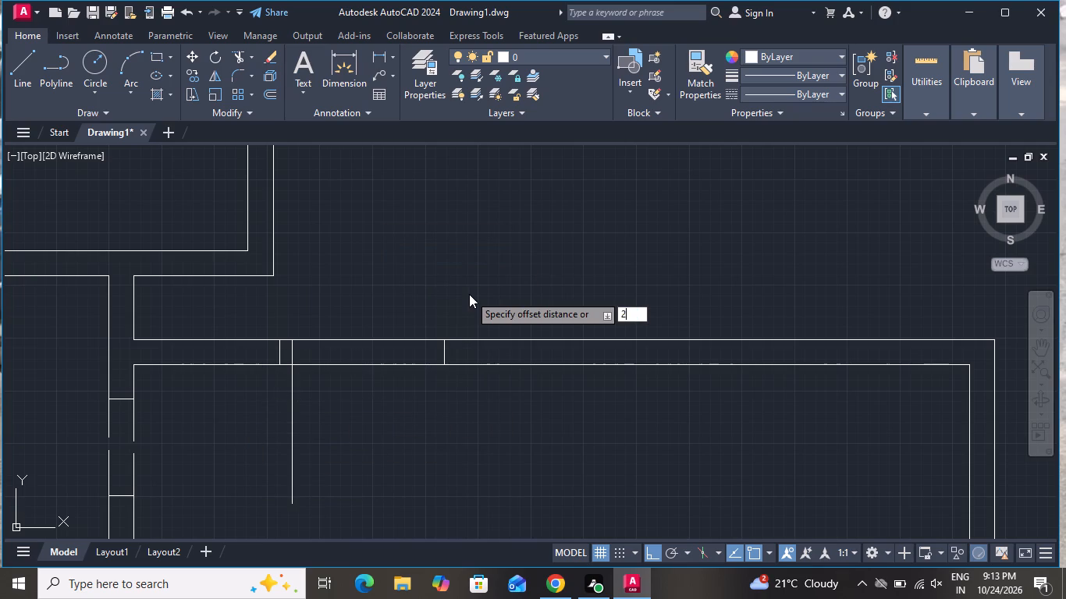
key(shift+quotedbl)
key(Return)
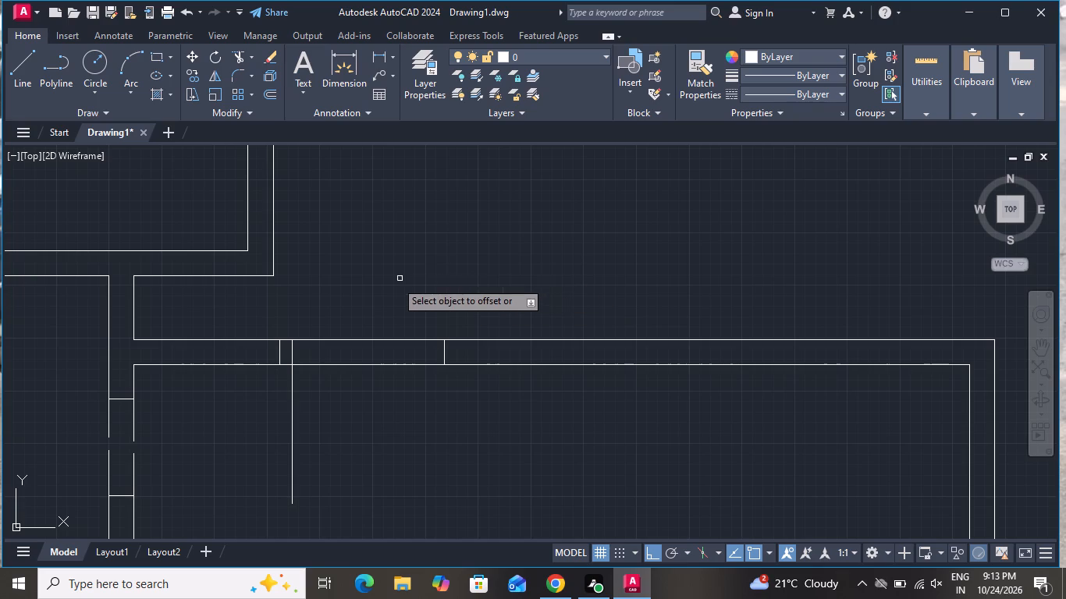
scroll(445, 378, up, 2)
scroll(448, 364, down, 3)
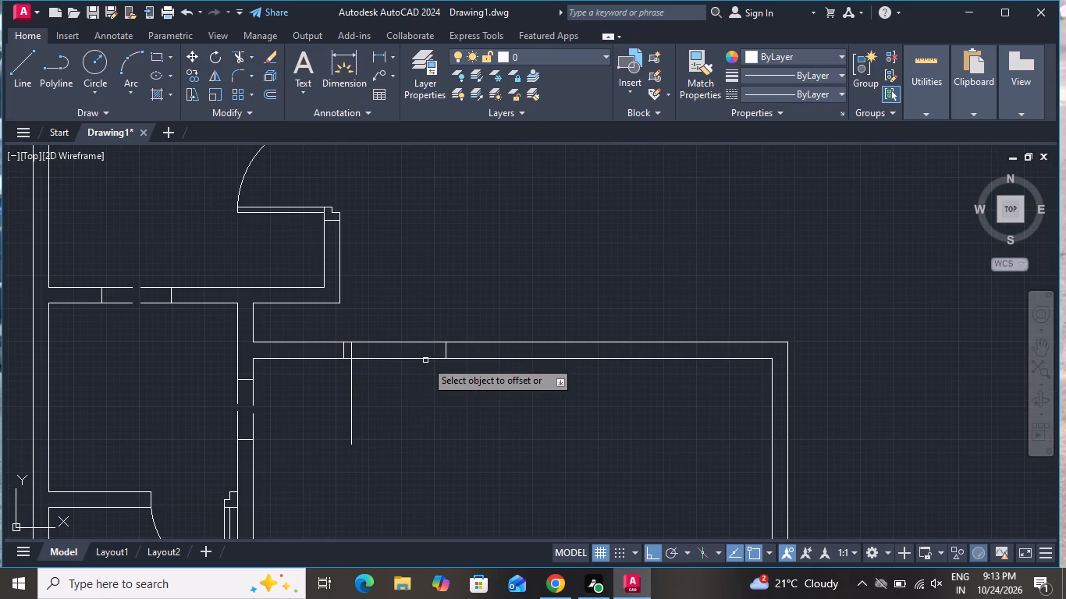
click(350, 385)
click(391, 385)
right_click(391, 385)
click(407, 409)
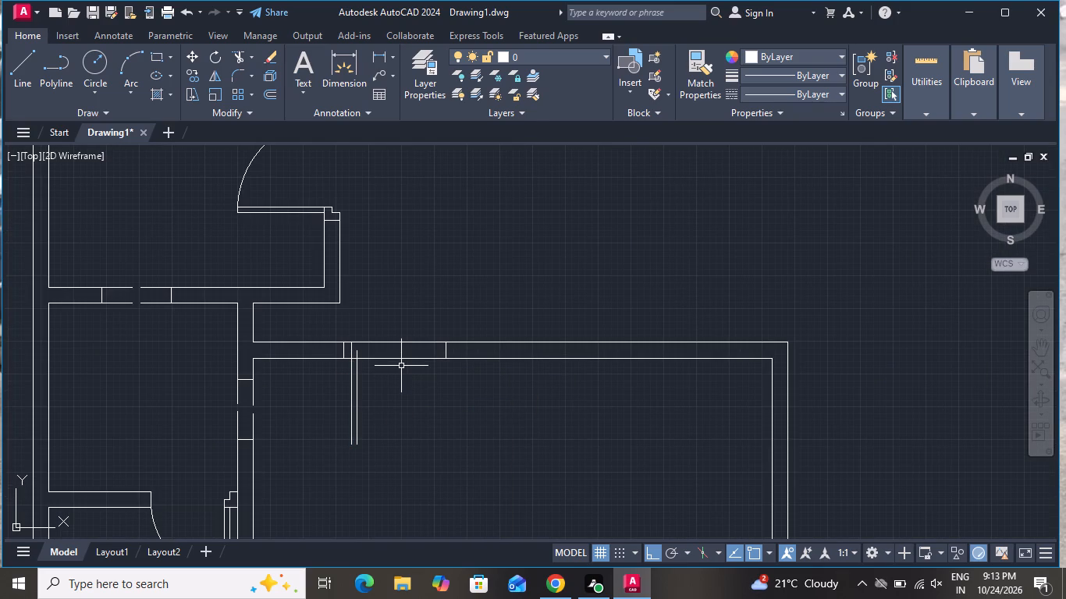
Draw a three-point swing arc from the far jamb's midpoint through the lower end of the east leaf line to that of the west leaf line.
text(a)
key(space)
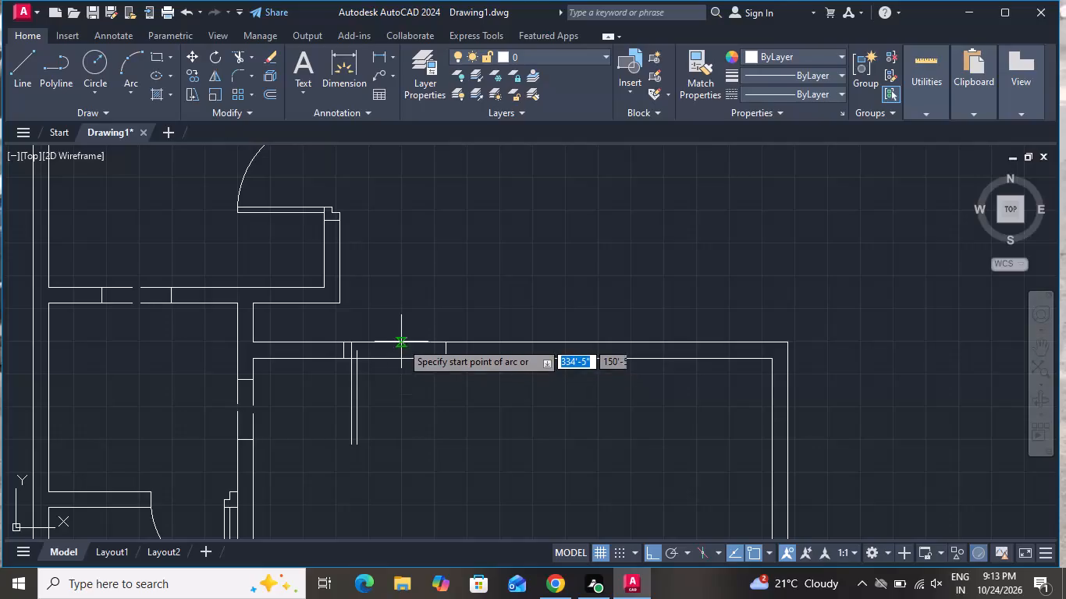
click(445, 348)
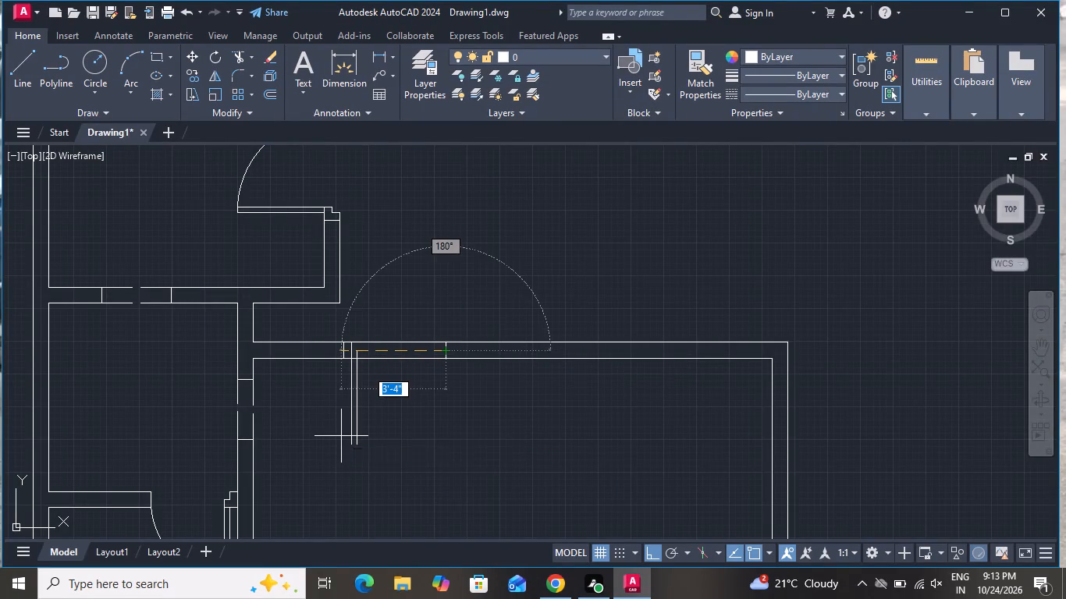
scroll(350, 437, up, 3)
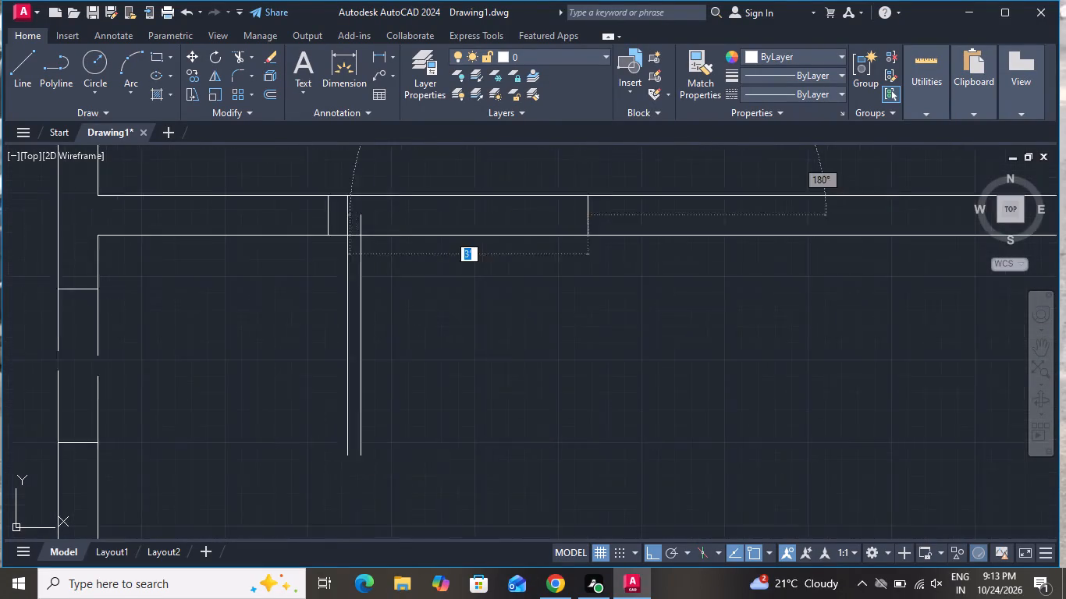
scroll(352, 445, up, 1)
click(369, 469)
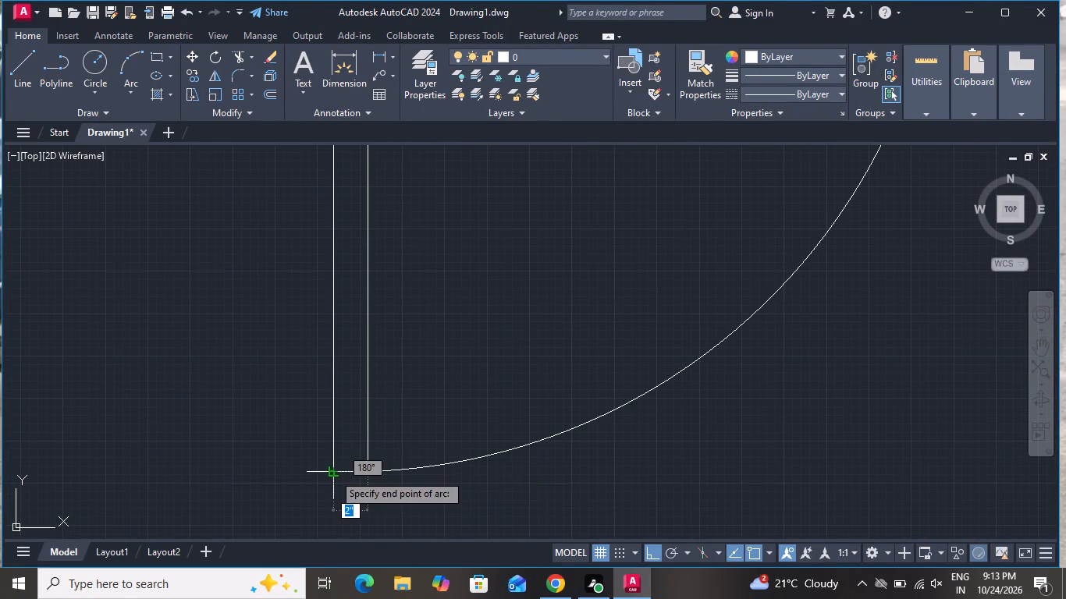
click(333, 473)
Close the upper end of the door leaf with a 2" horizontal line joining its two long edges.
scroll(389, 502, down, 3)
click(19, 69)
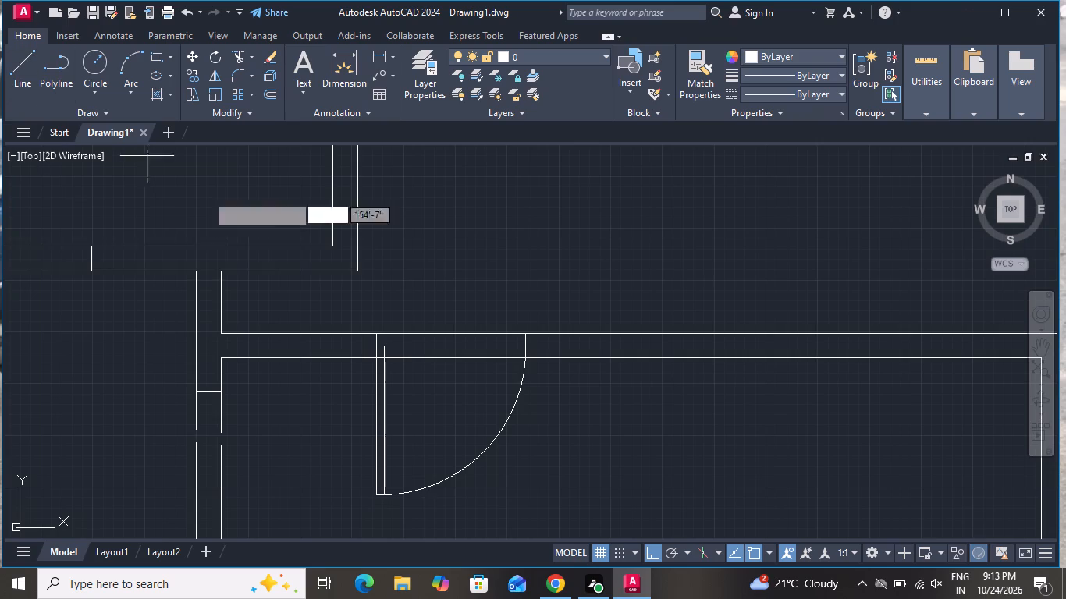
scroll(357, 316, up, 2)
click(410, 377)
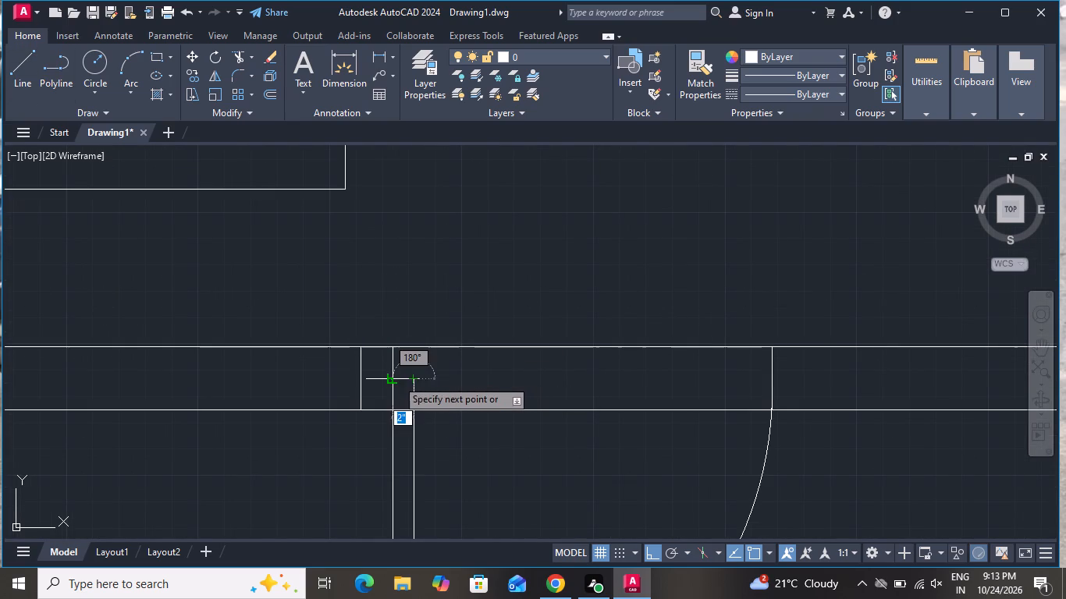
click(394, 378)
right_click(394, 378)
click(425, 406)
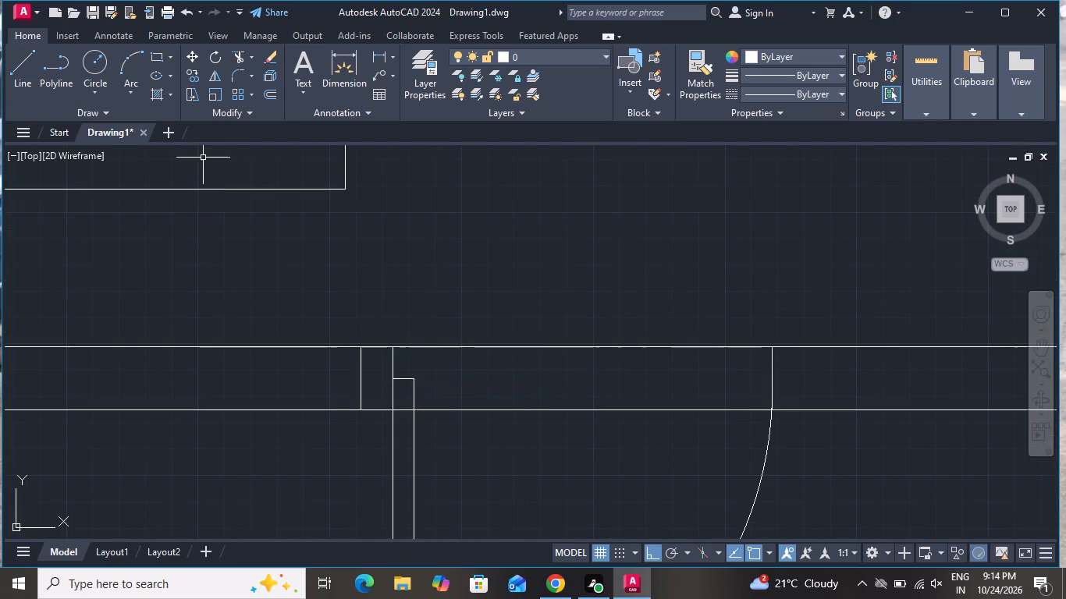
Trim the overlapping jamb and leaf line segments between the leaf's upper closing line and the wall's inner face.
click(236, 54)
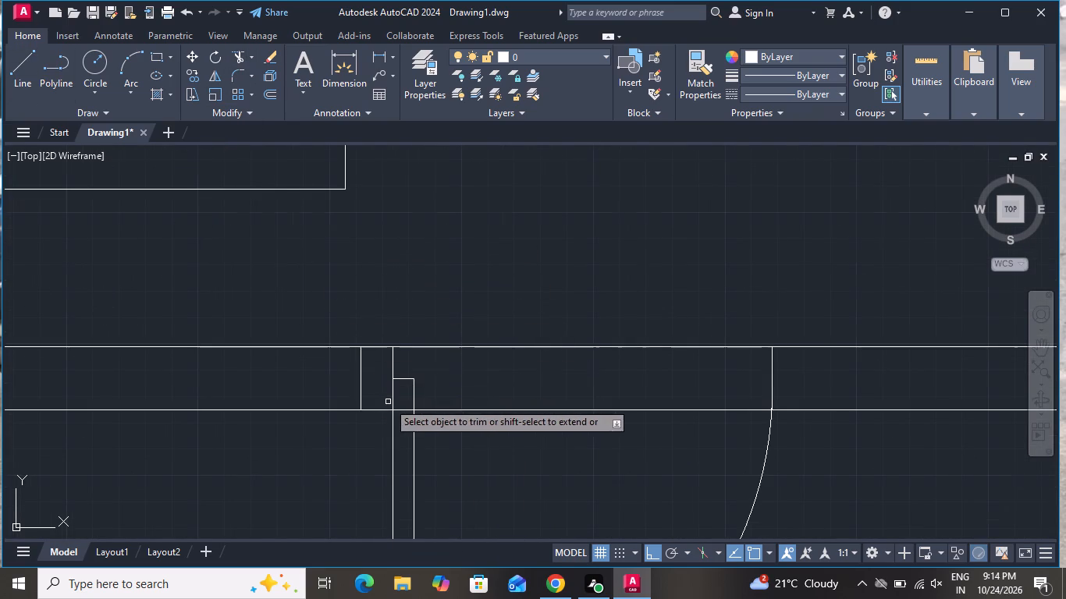
scroll(389, 402, up, 2)
click(391, 398)
click(417, 384)
click(387, 386)
Trim both north wall lines between the door leaf and the far jamb to clear the door opening.
scroll(389, 378, down, 2)
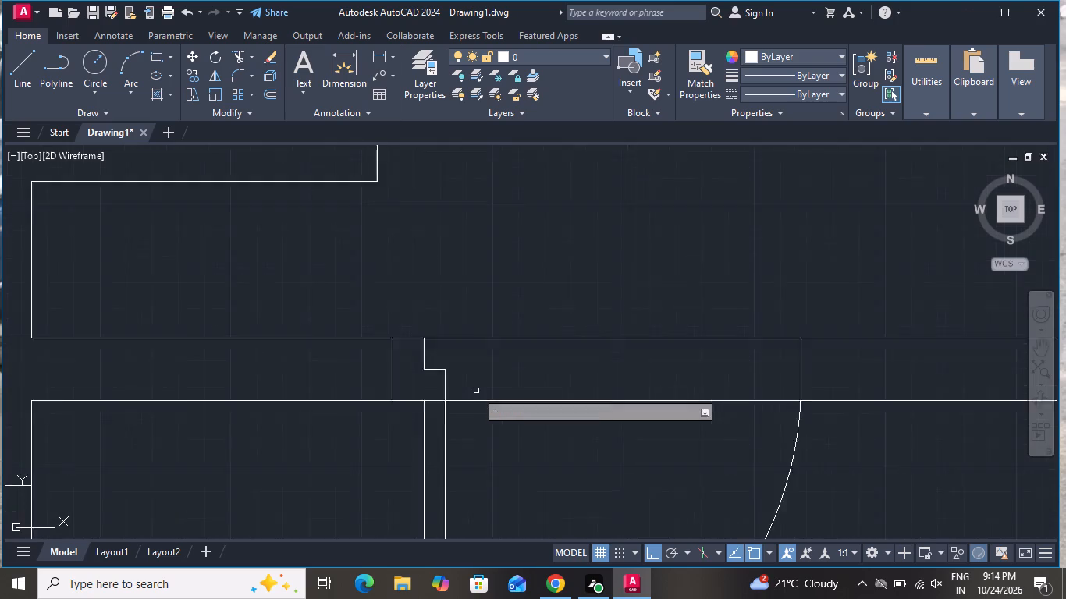
scroll(476, 391, down, 1)
click(508, 412)
click(499, 323)
right_click(501, 318)
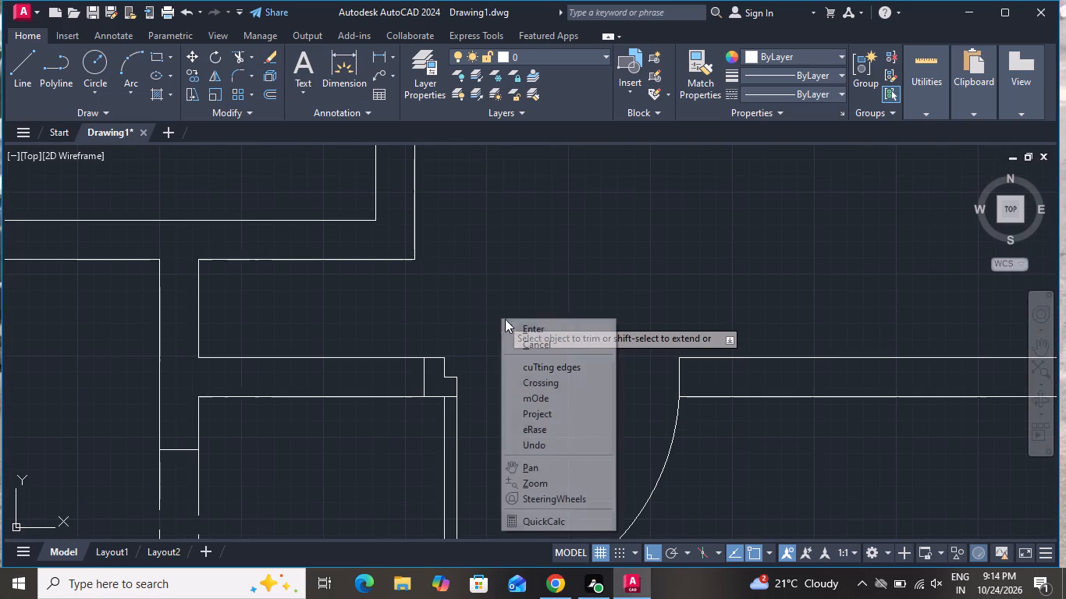
click(517, 338)
scroll(512, 338, down, 4)
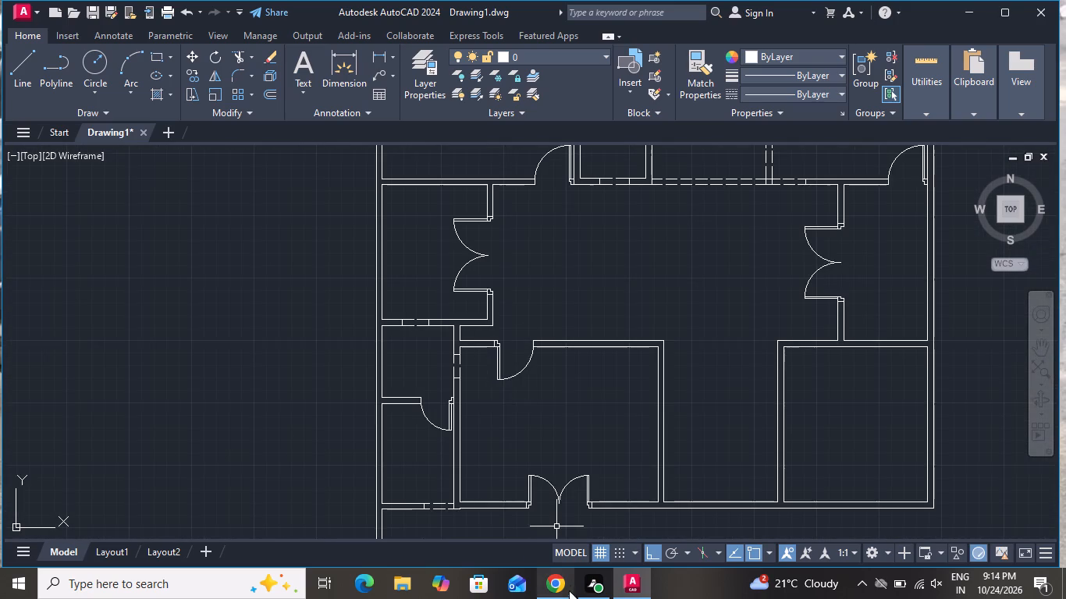
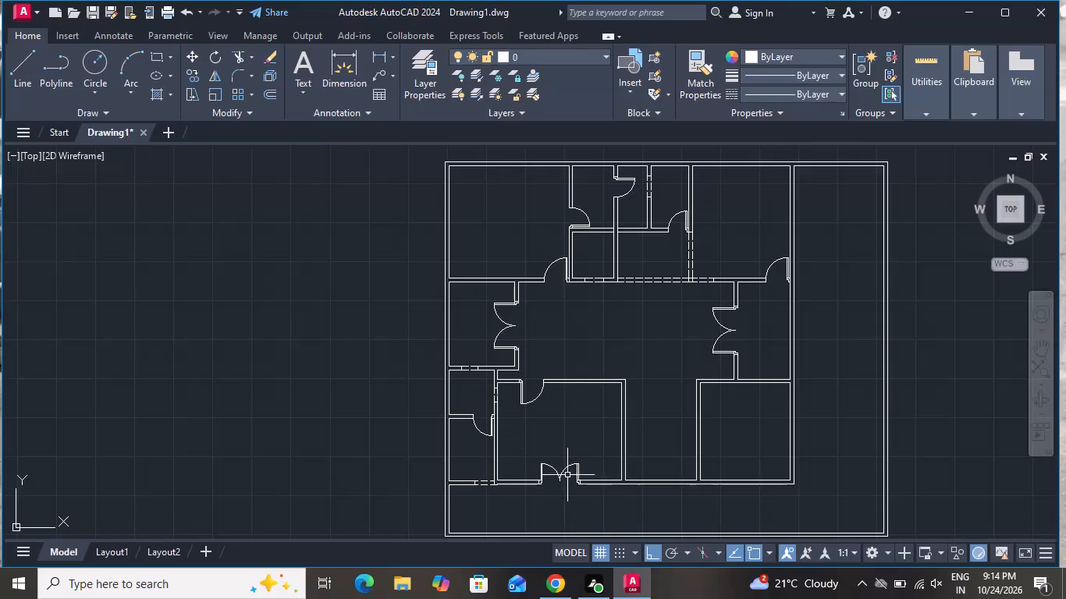
Using the dashed ACAD linetype, draw a line across the passage between the two southern rooms, level with the walls' north faces.
scroll(569, 476, down, 1)
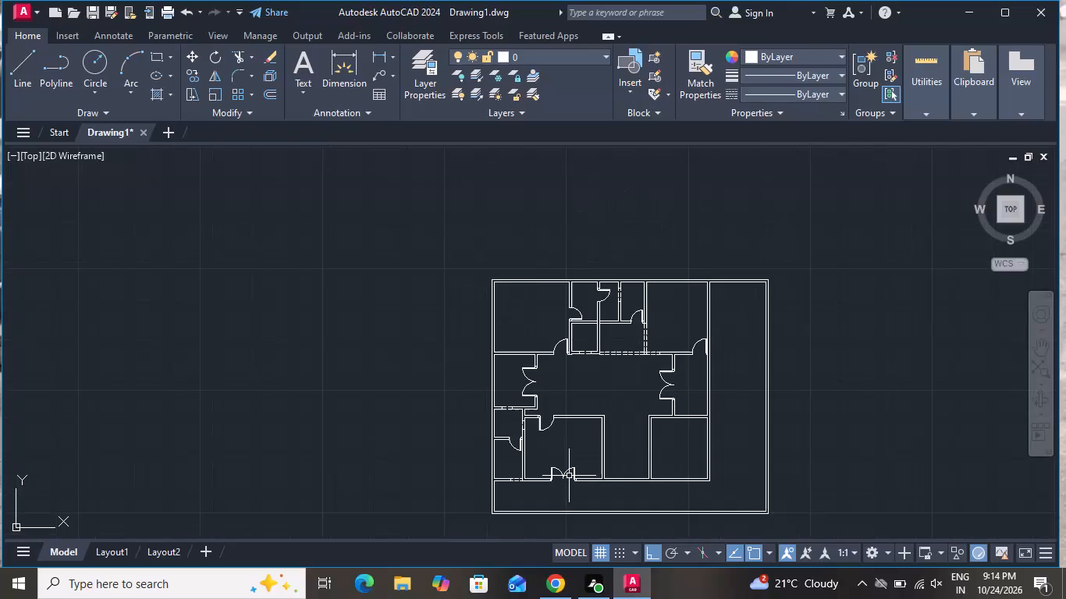
click(837, 94)
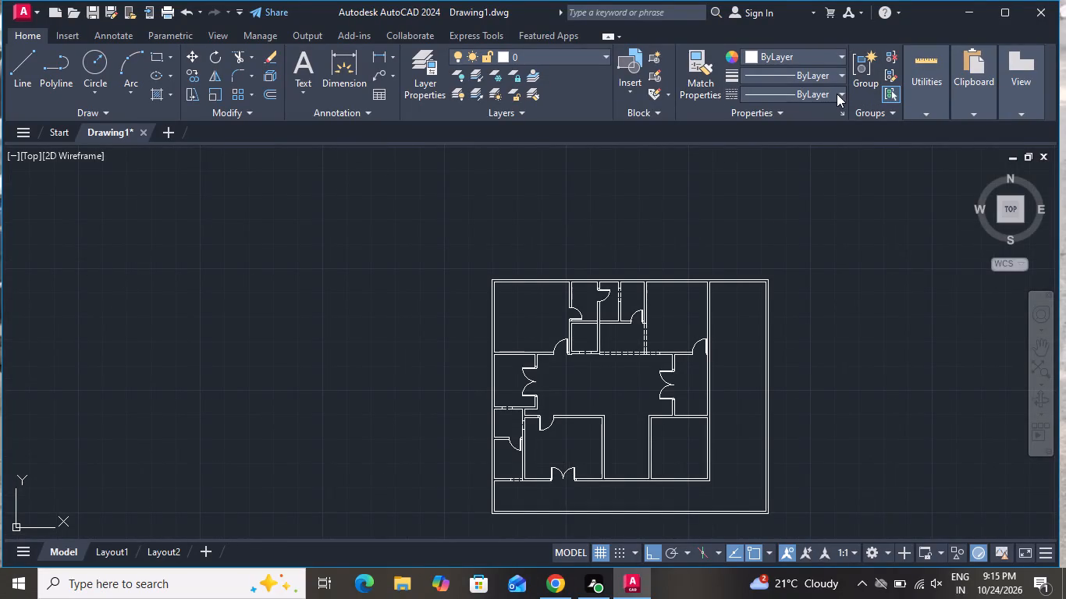
click(811, 153)
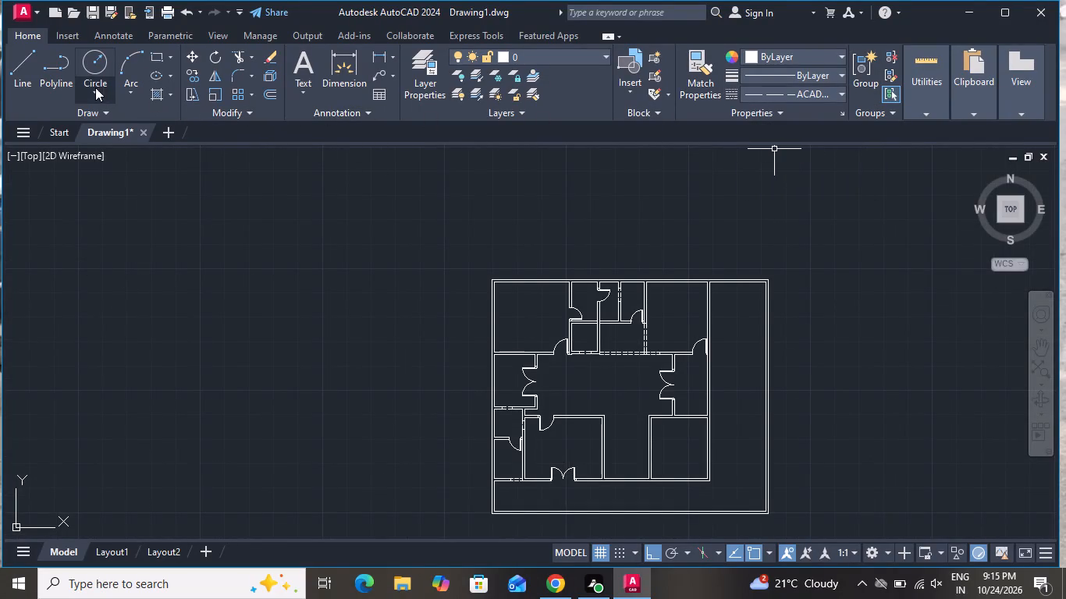
click(8, 60)
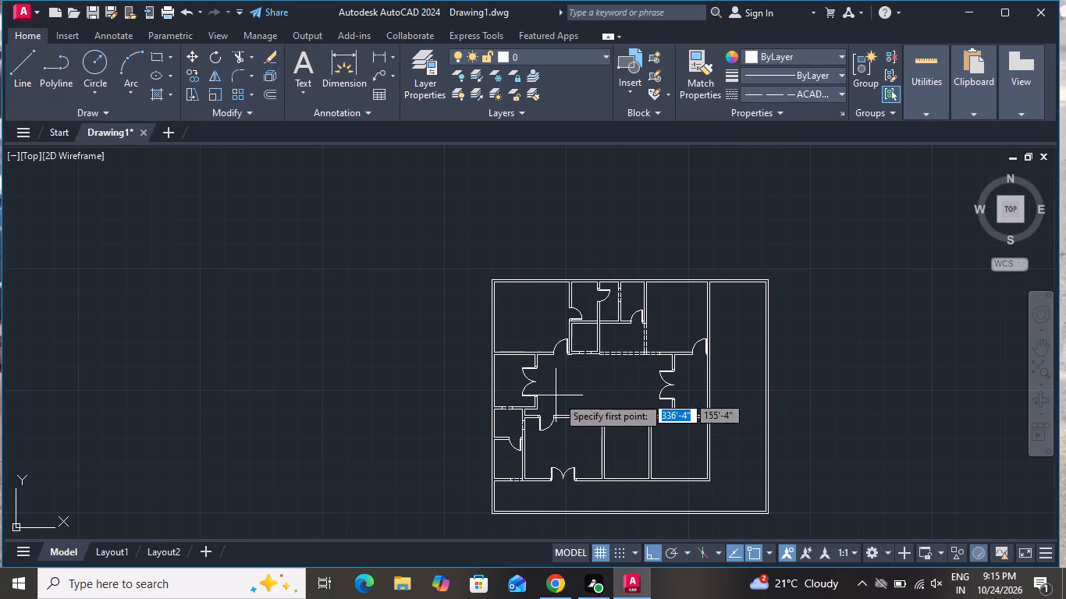
scroll(608, 420, up, 4)
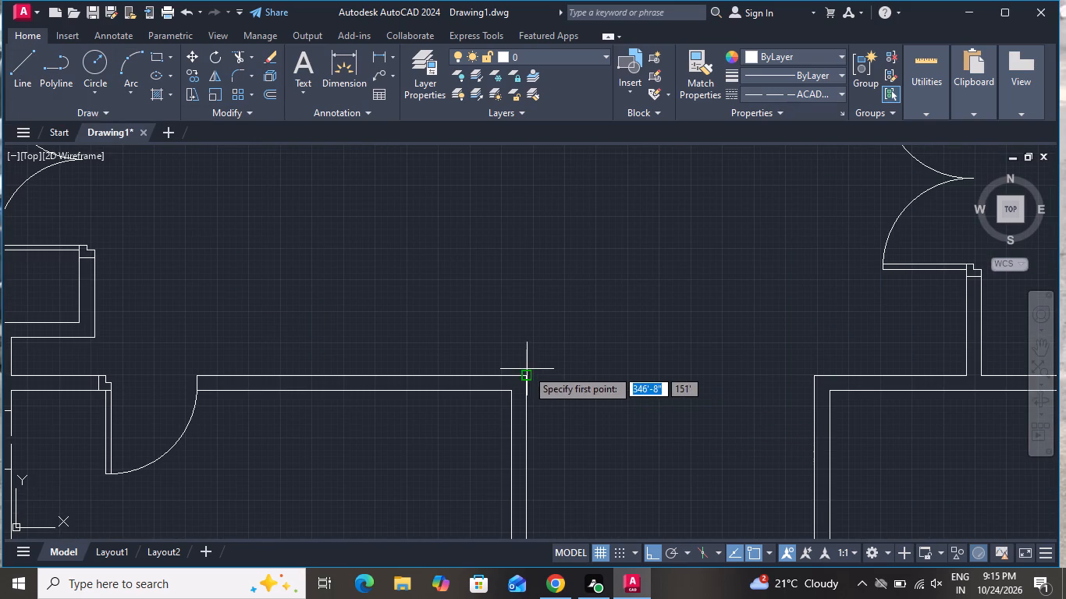
click(529, 377)
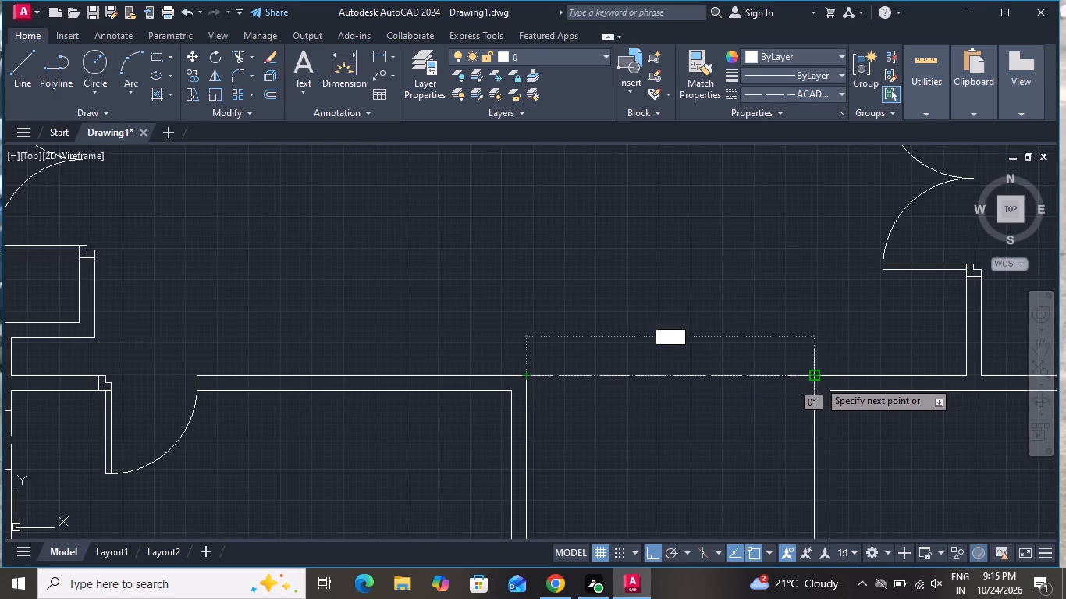
click(819, 381)
right_click(819, 381)
click(847, 404)
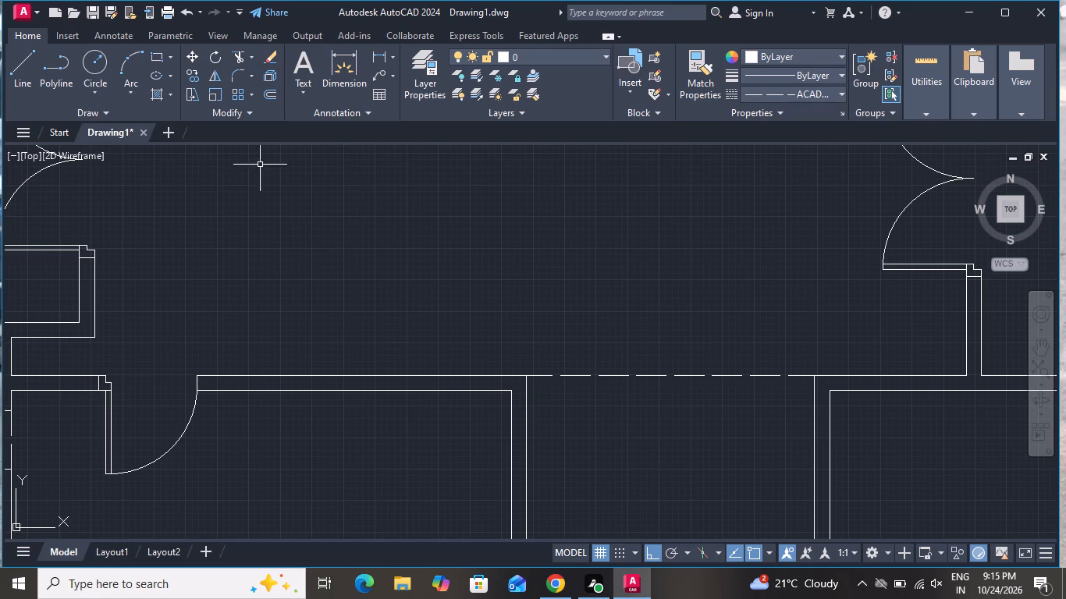
Draw a second dashed line across the same passage, level with the walls' south faces and ending at the east passage wall.
click(10, 60)
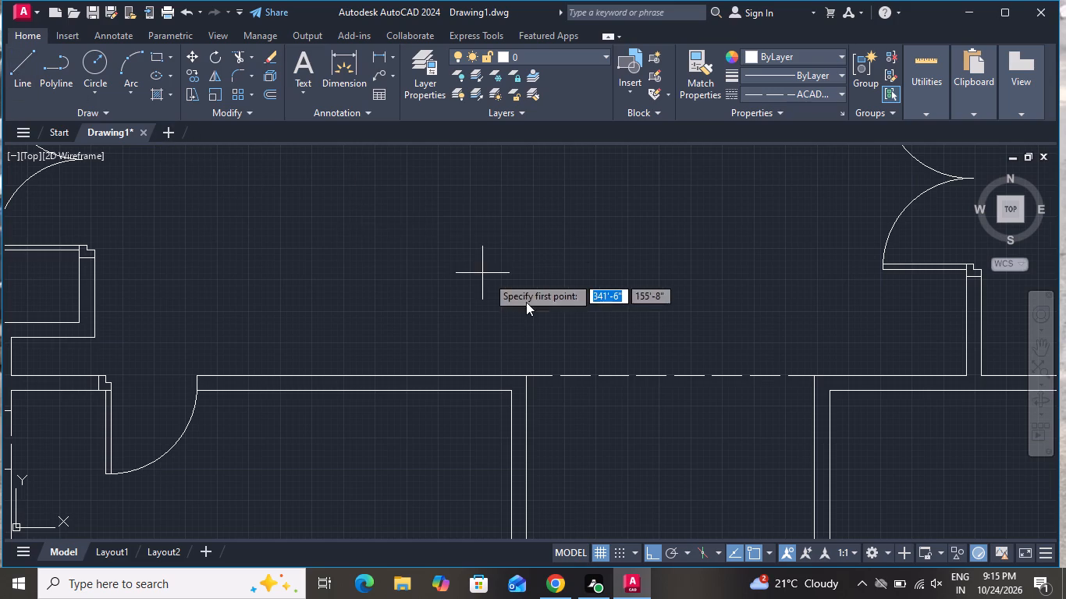
scroll(626, 427, up, 2)
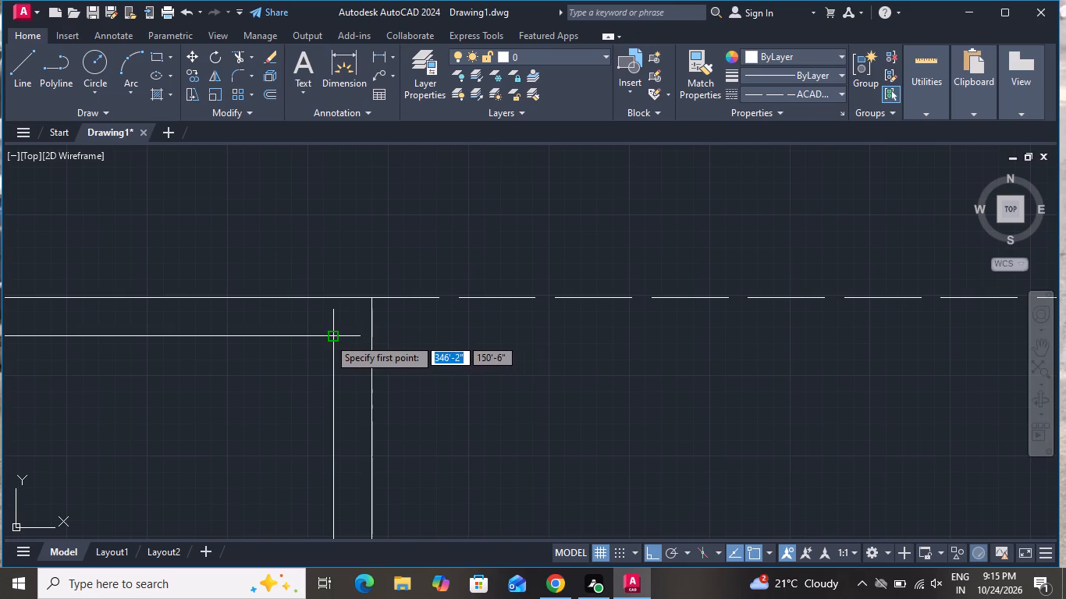
click(371, 338)
scroll(650, 353, down, 3)
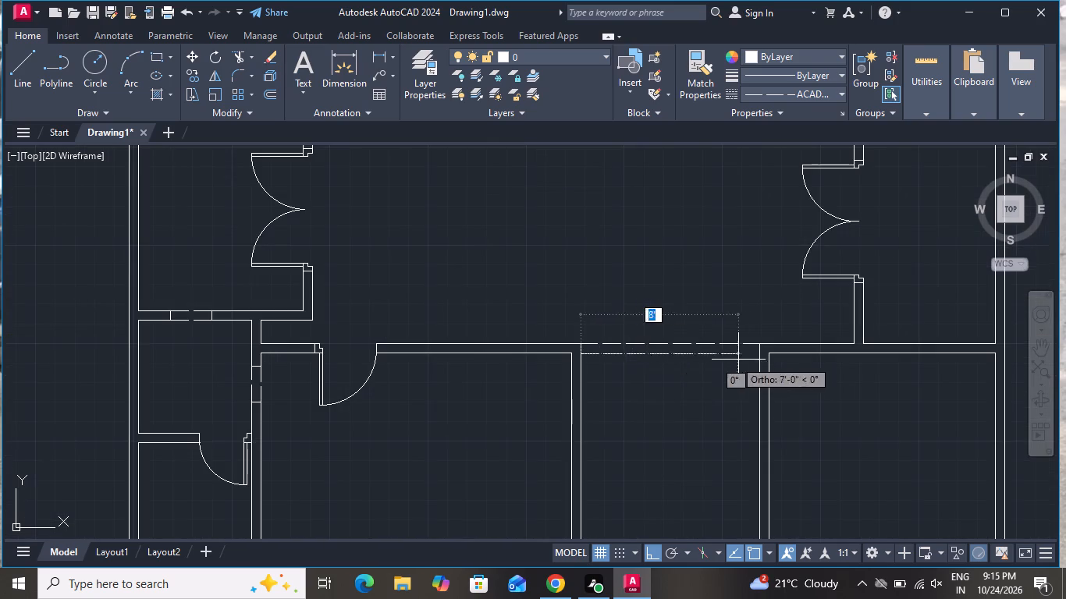
scroll(754, 357, up, 5)
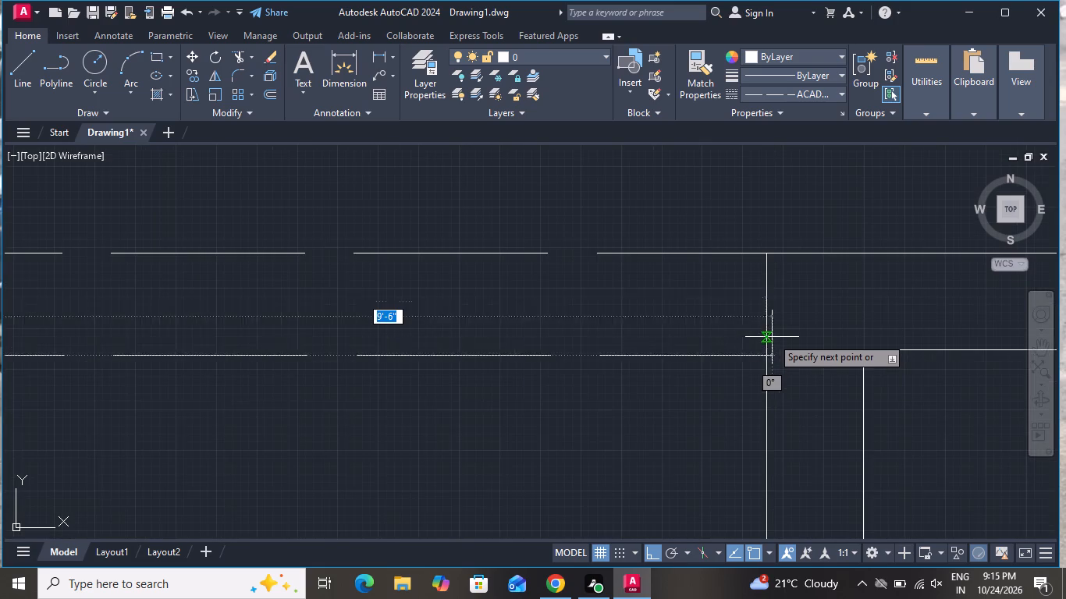
click(764, 353)
right_click(764, 353)
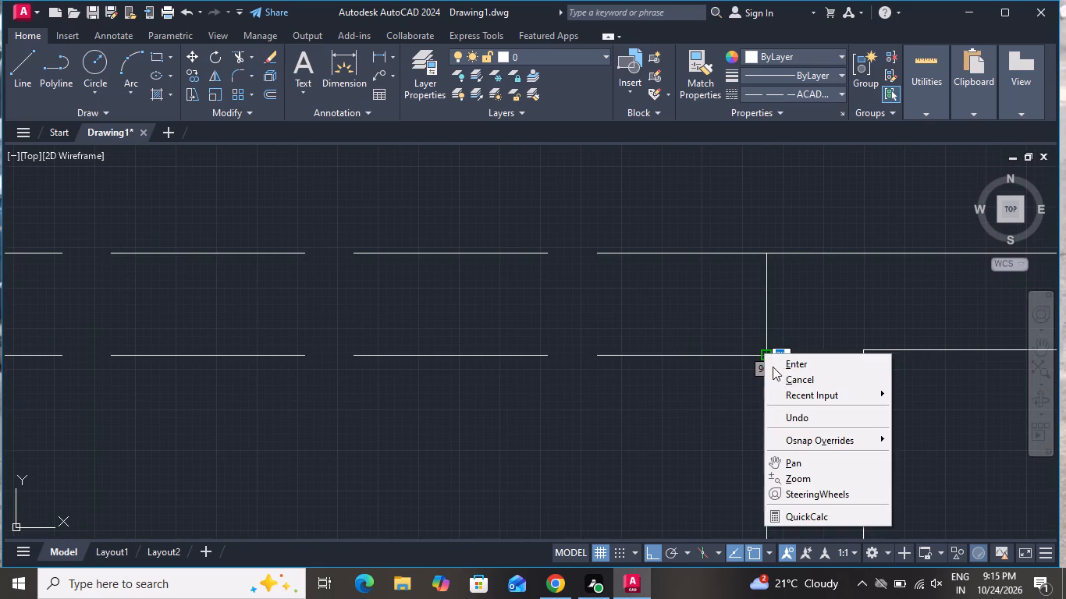
click(778, 381)
Draw a short vertical line across the north wall's thickness from the southeast room's inner northwest corner.
scroll(652, 399, down, 5)
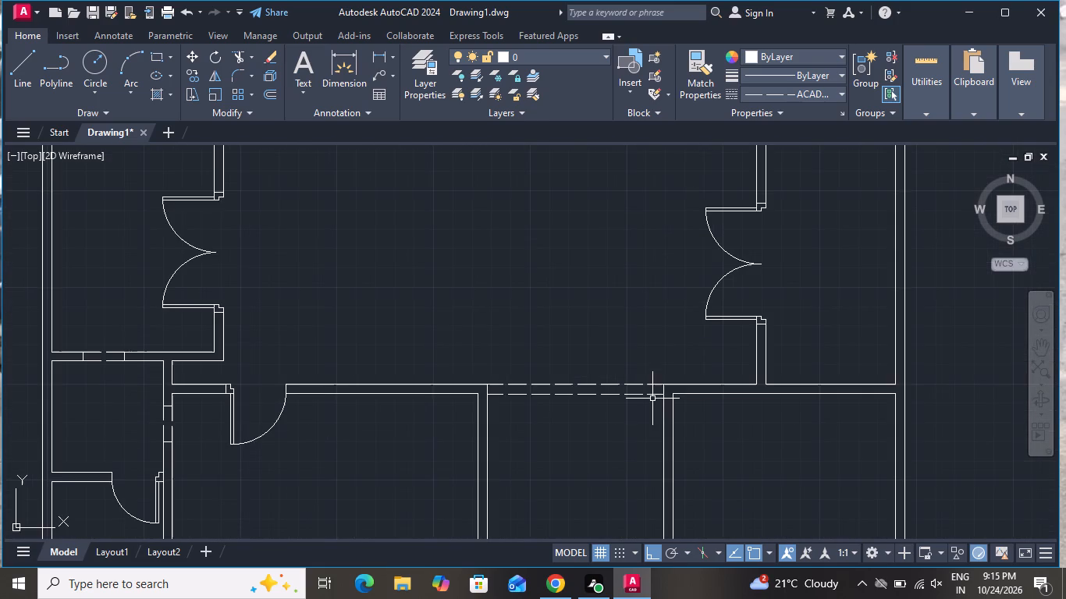
scroll(652, 399, down, 1)
click(30, 55)
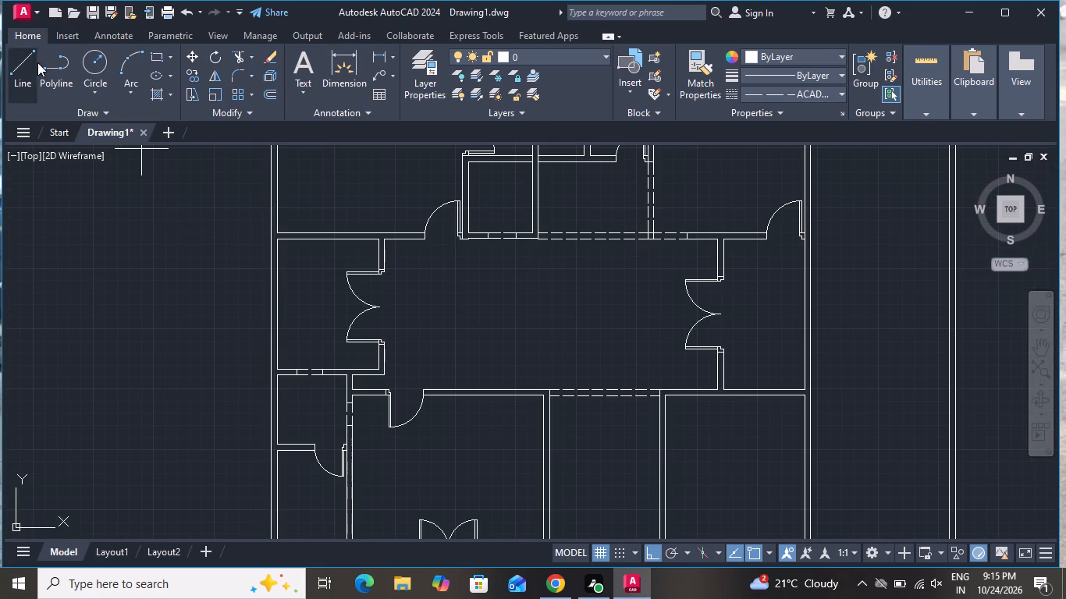
scroll(729, 406, up, 3)
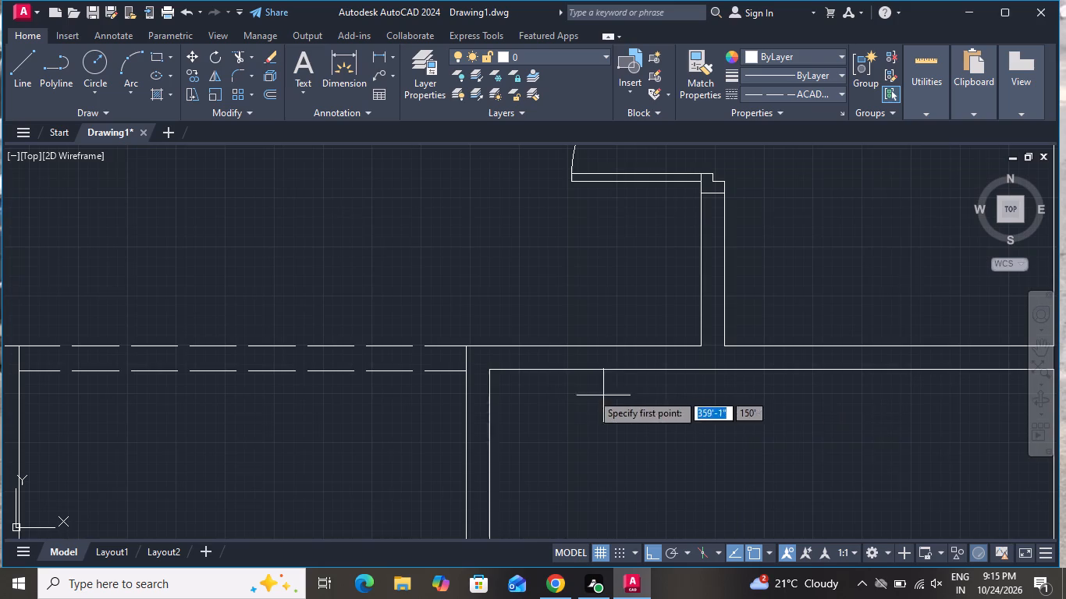
click(495, 367)
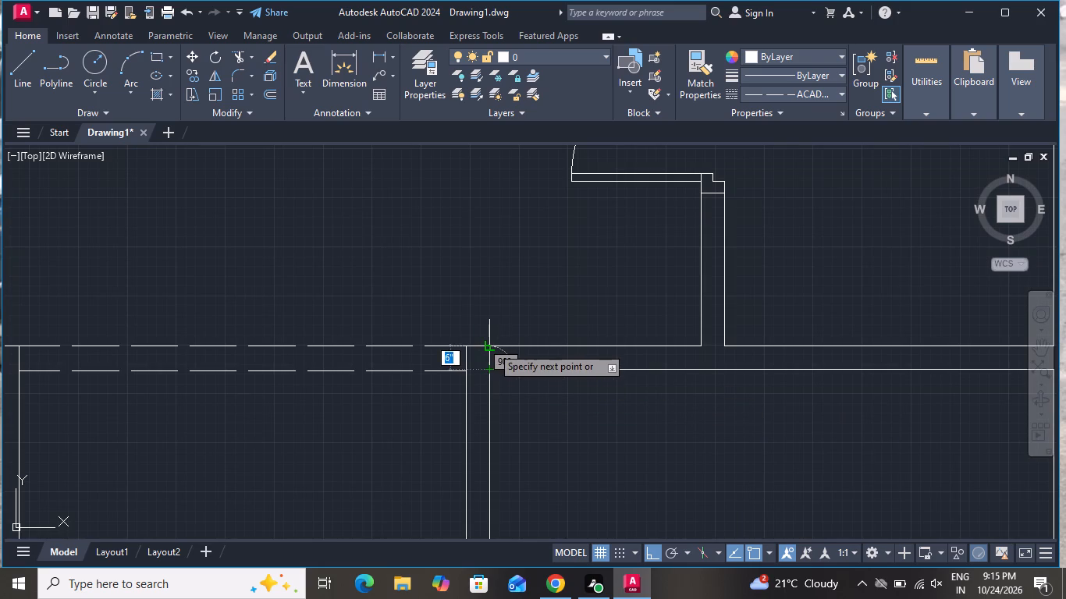
click(492, 346)
right_click(492, 346)
click(534, 376)
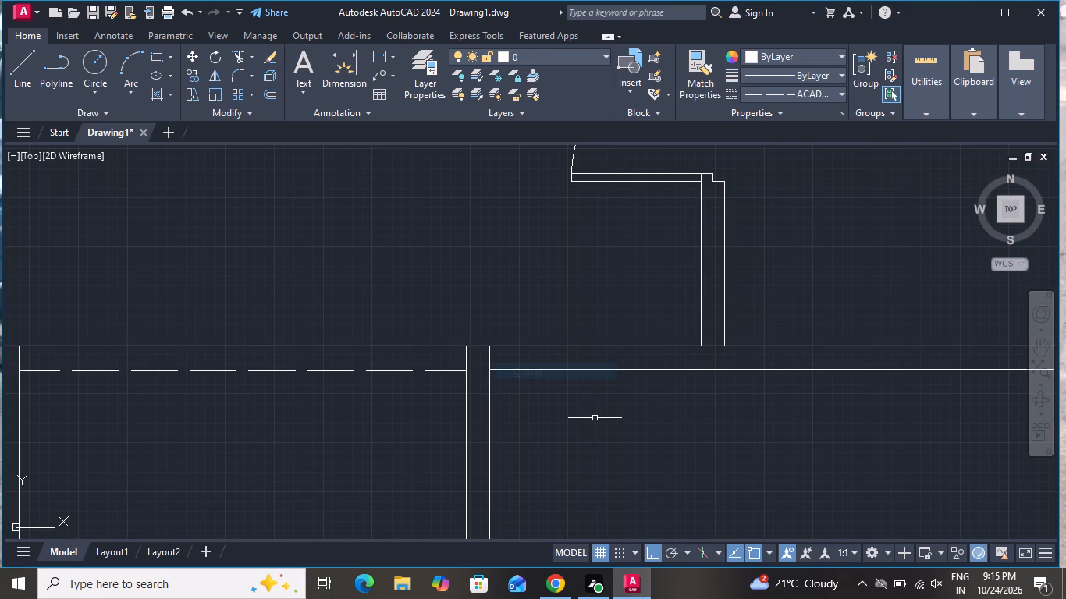
Offset the short vertical line 3" to the east to mark the near jamb of the southeast room's door.
text(o 3)
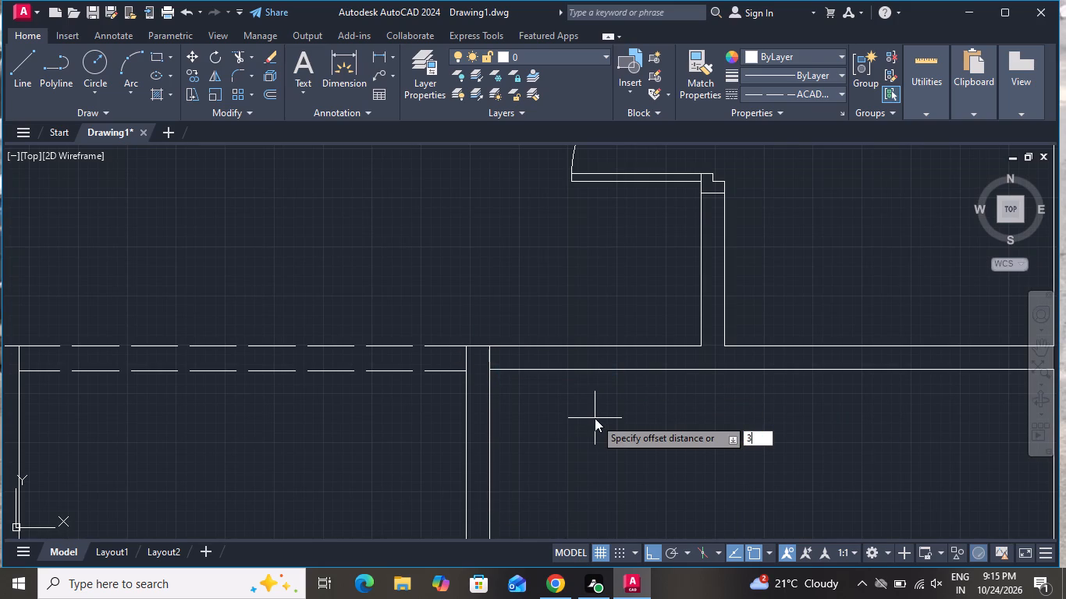
key(shift+quotedbl)
key(Return)
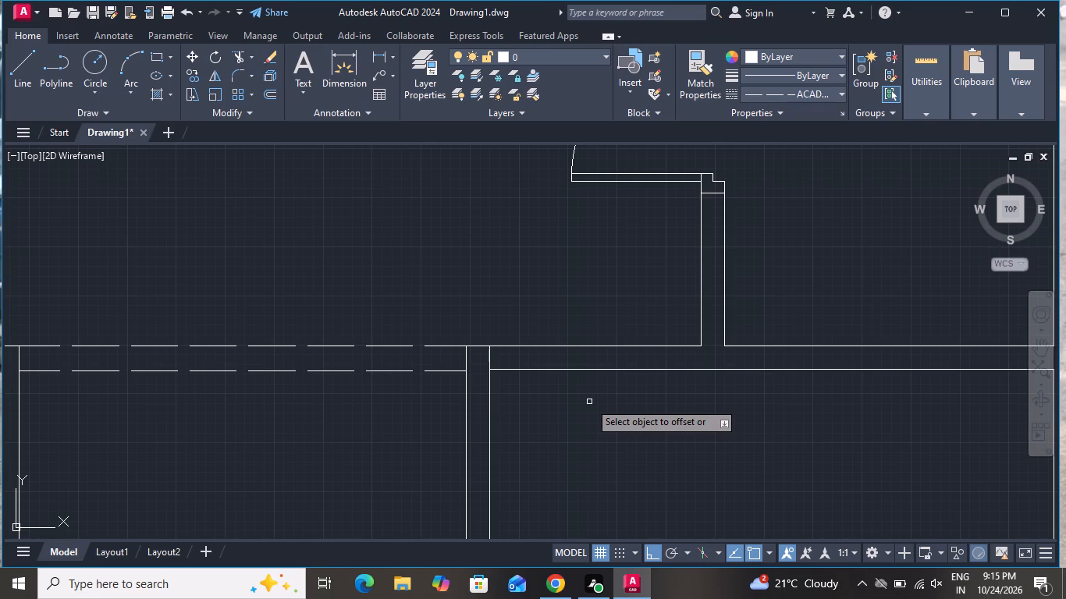
scroll(596, 406, up, 1)
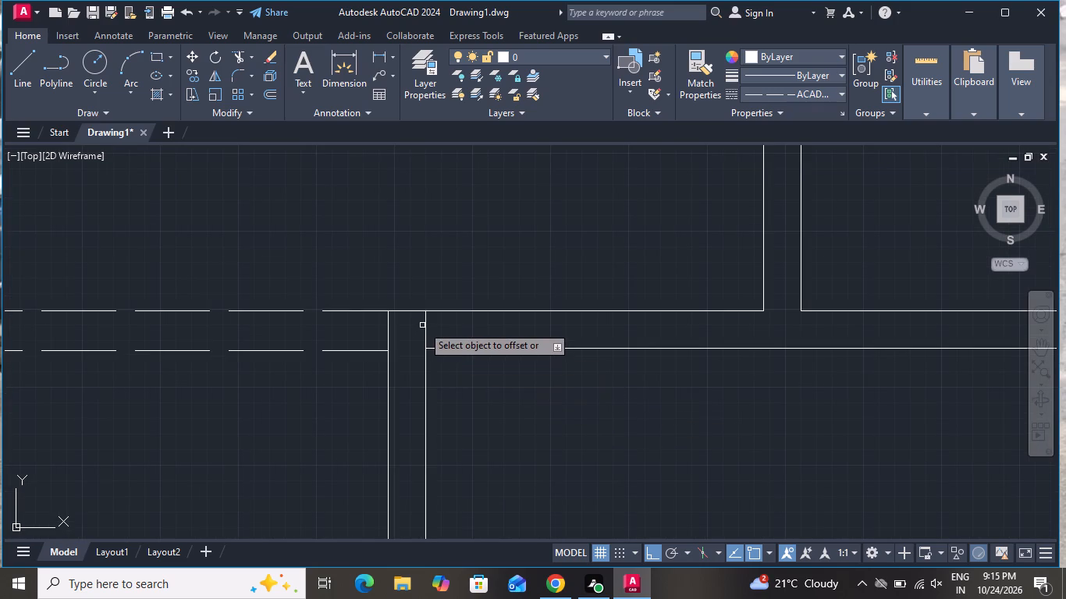
click(426, 322)
click(482, 329)
right_click(488, 335)
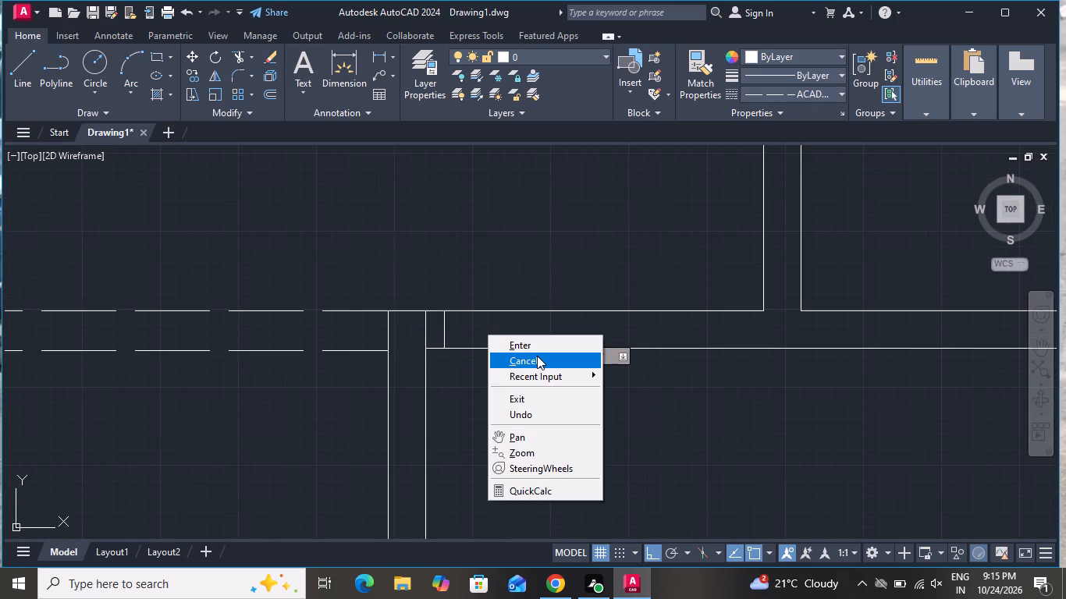
click(537, 356)
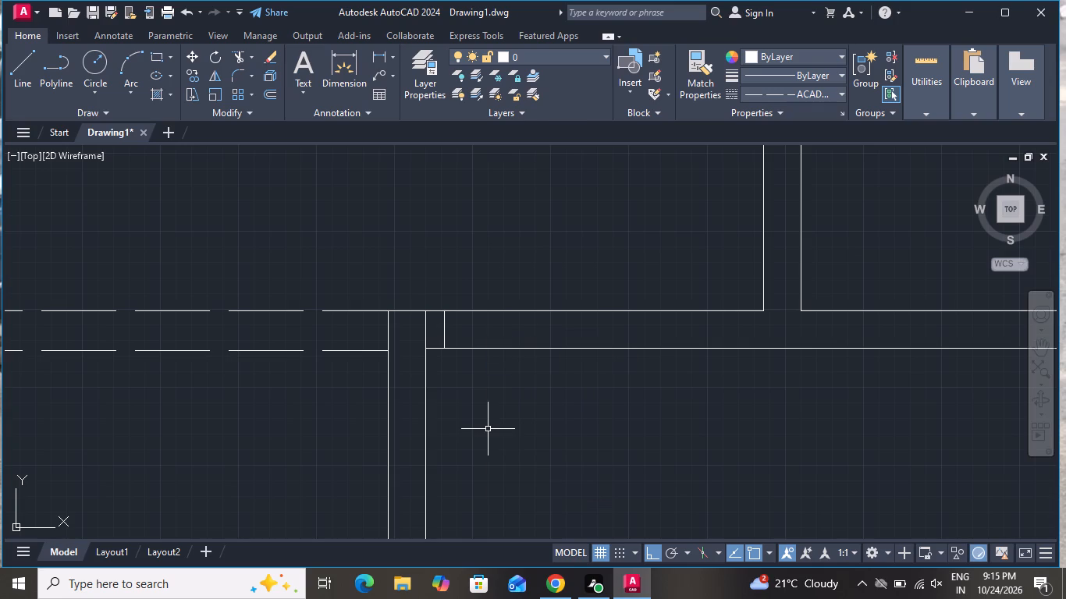
Offset the near jamb line 3' to the east to mark the far jamb of the door opening.
key(o)
key(space)
text(3')
key(Return)
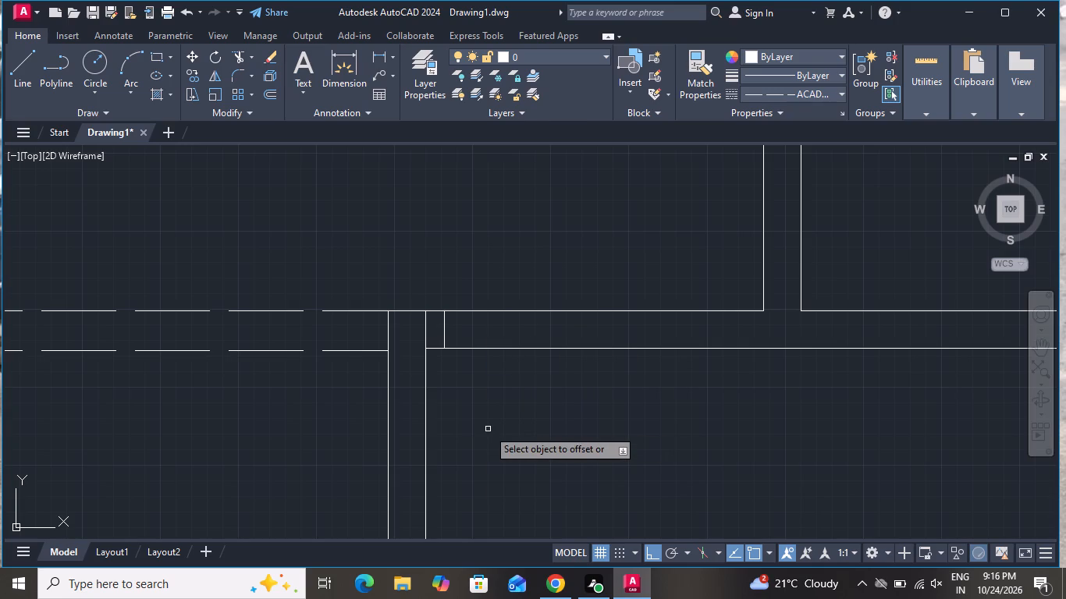
scroll(461, 313, up, 2)
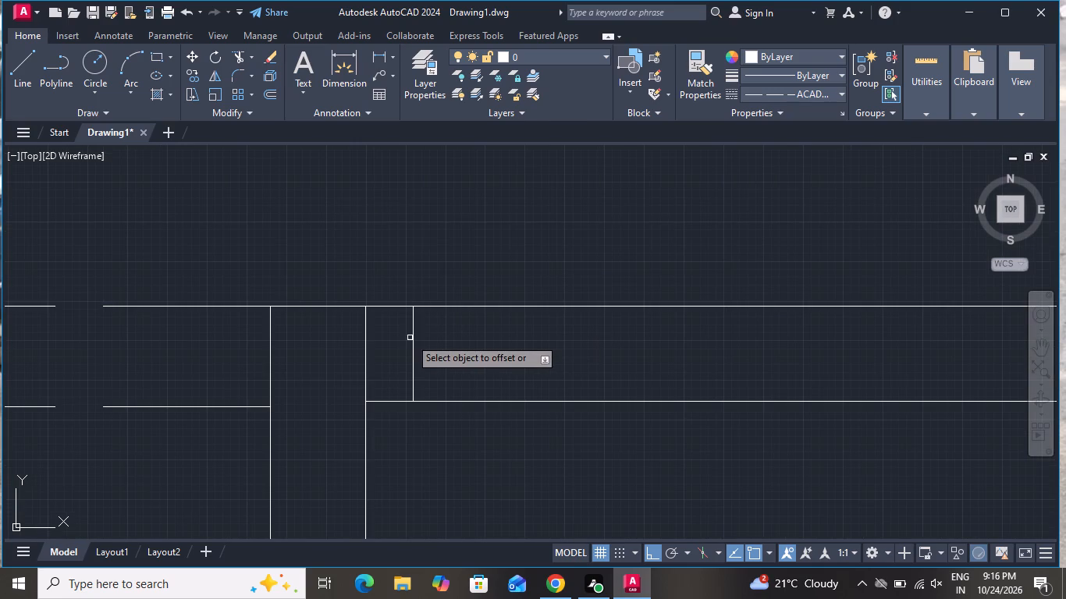
click(414, 338)
click(496, 355)
scroll(514, 361, down, 2)
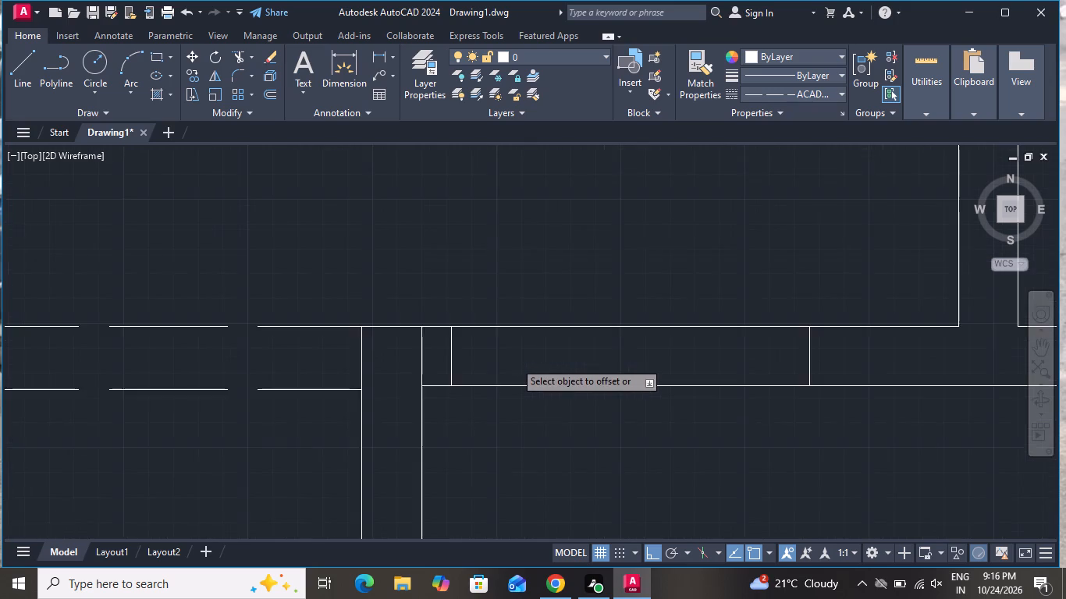
right_click(545, 383)
click(580, 409)
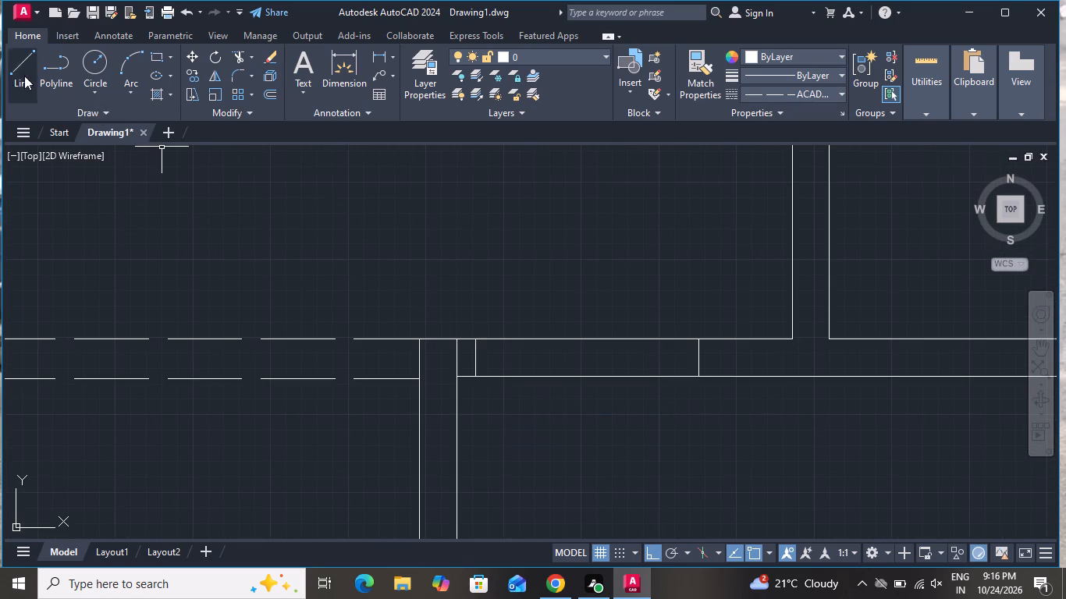
Draw a 3' door leaf line straight down from the midpoint of the near jamb line.
click(16, 72)
scroll(324, 227, down, 1)
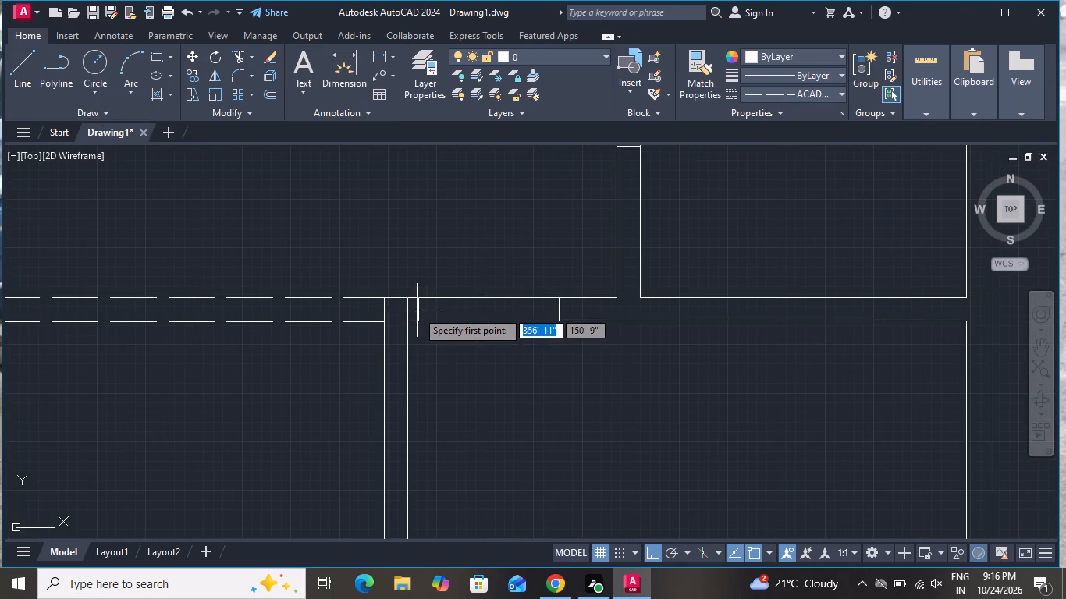
click(417, 310)
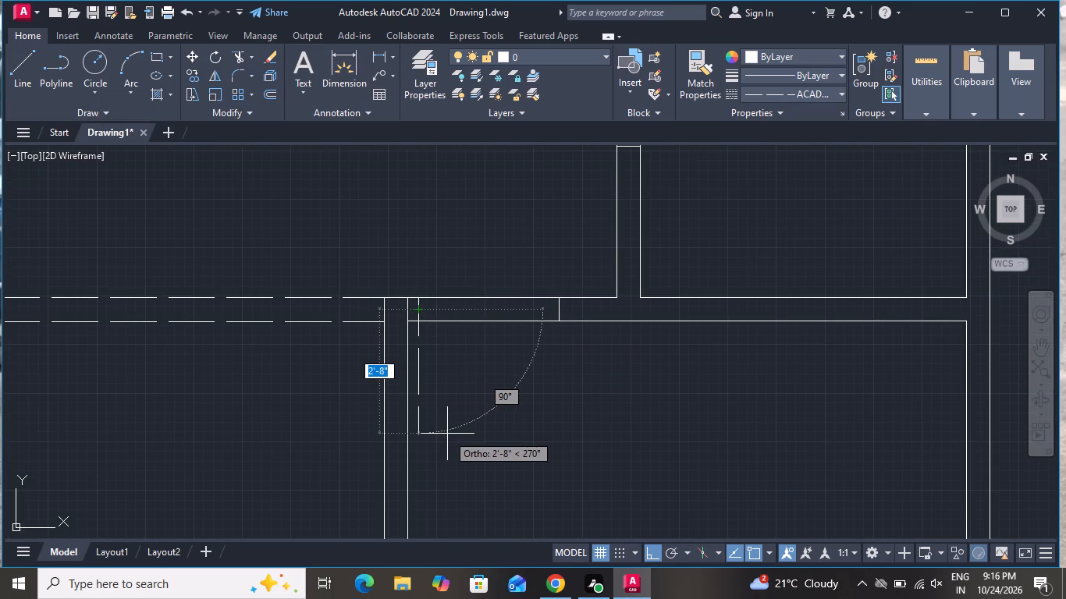
key(3)
key(apostrophe)
key(Return)
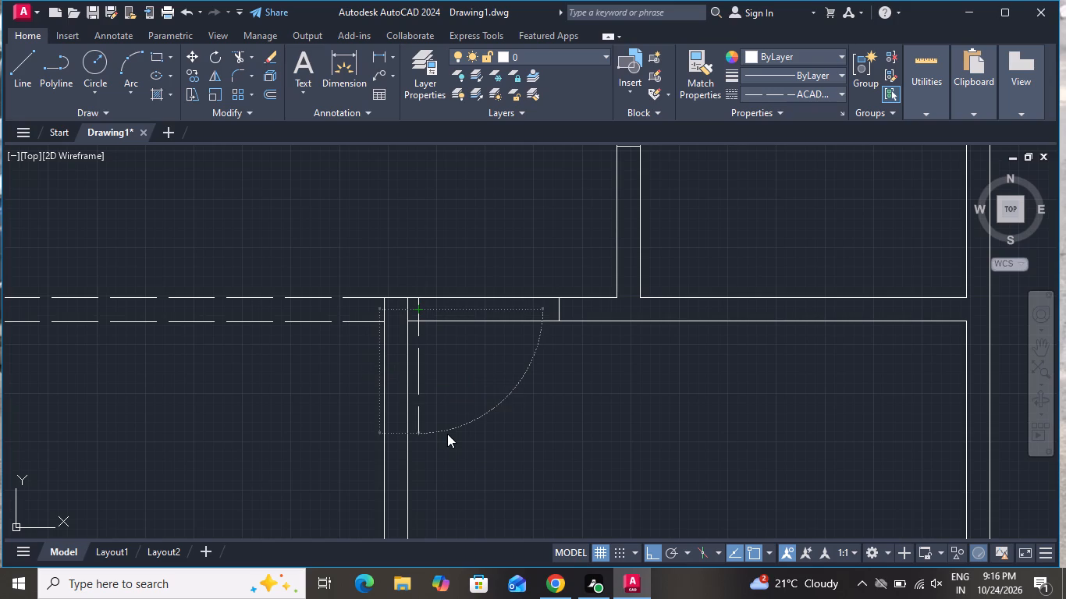
right_click(447, 434)
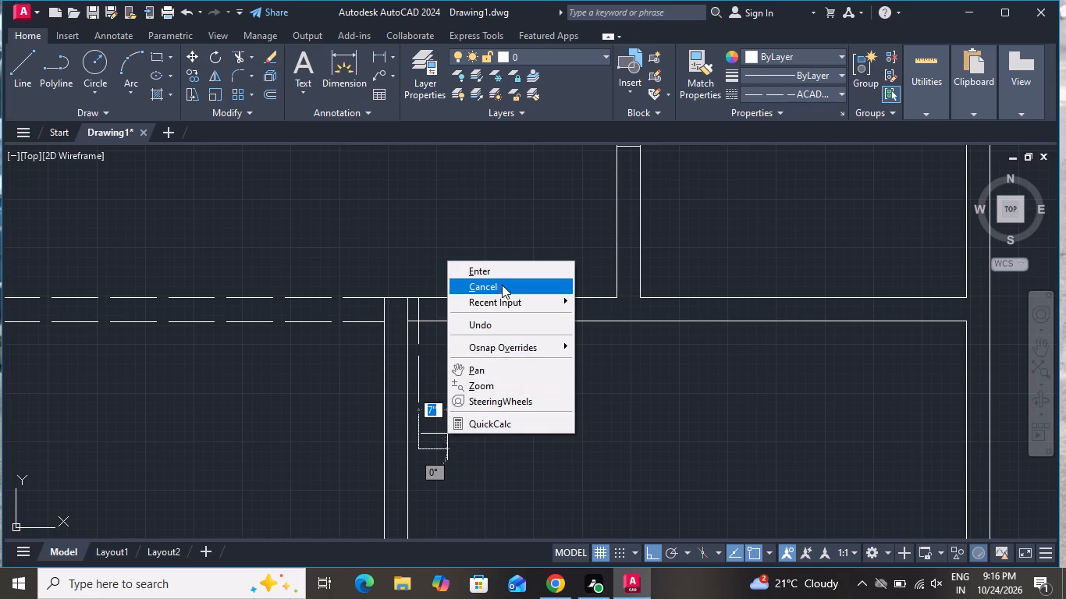
click(502, 285)
Change the new door leaf line's linetype to ByLayer.
click(432, 342)
click(410, 359)
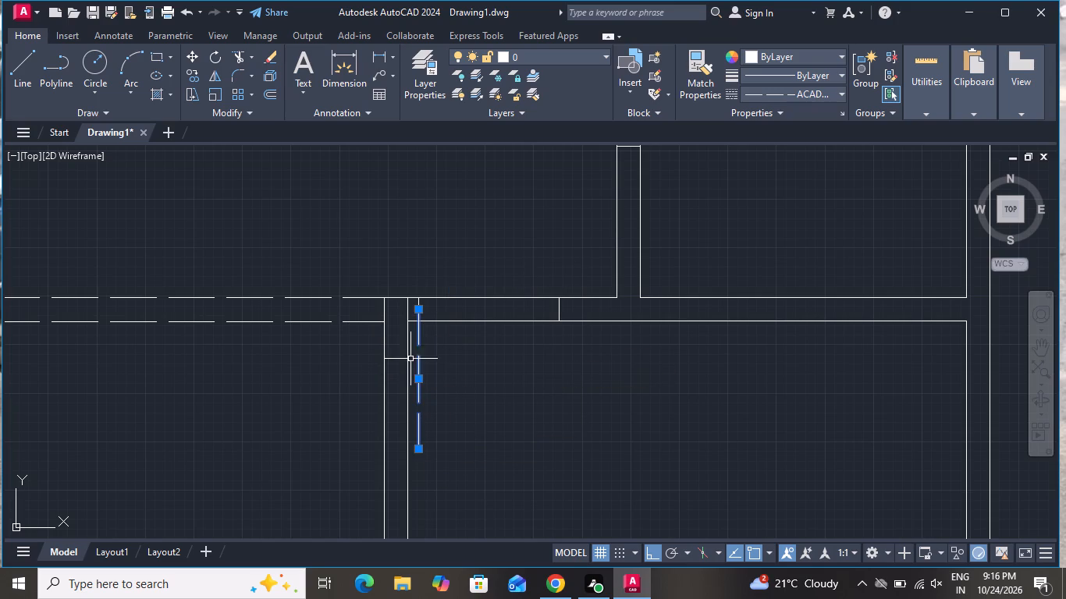
click(801, 94)
click(785, 115)
Offset the southeast room's door leaf line 2" to the east to give the leaf its thickness.
text(o)
key(space)
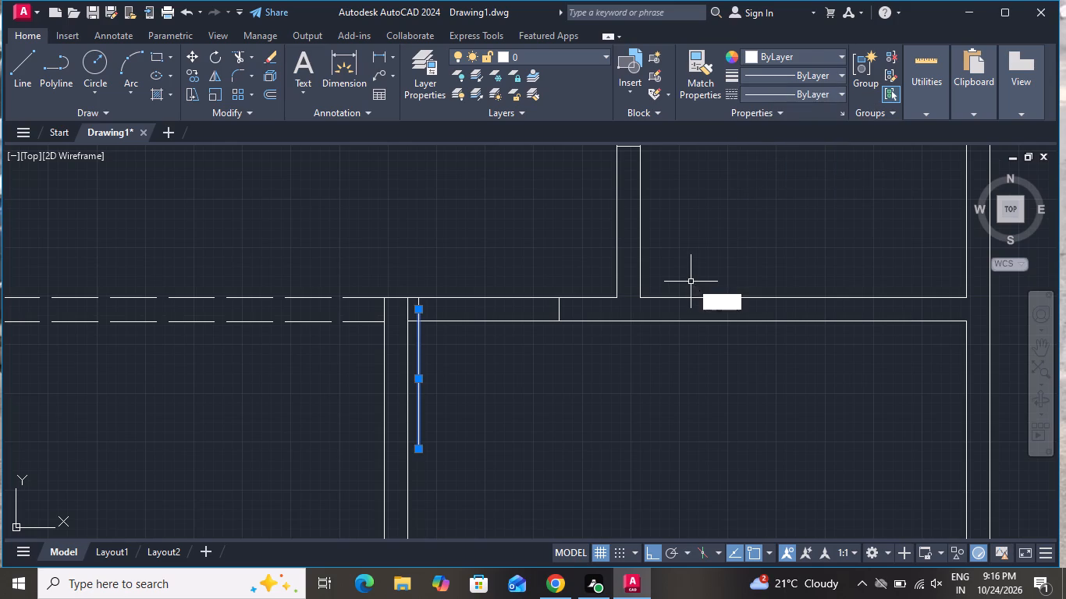
key(2)
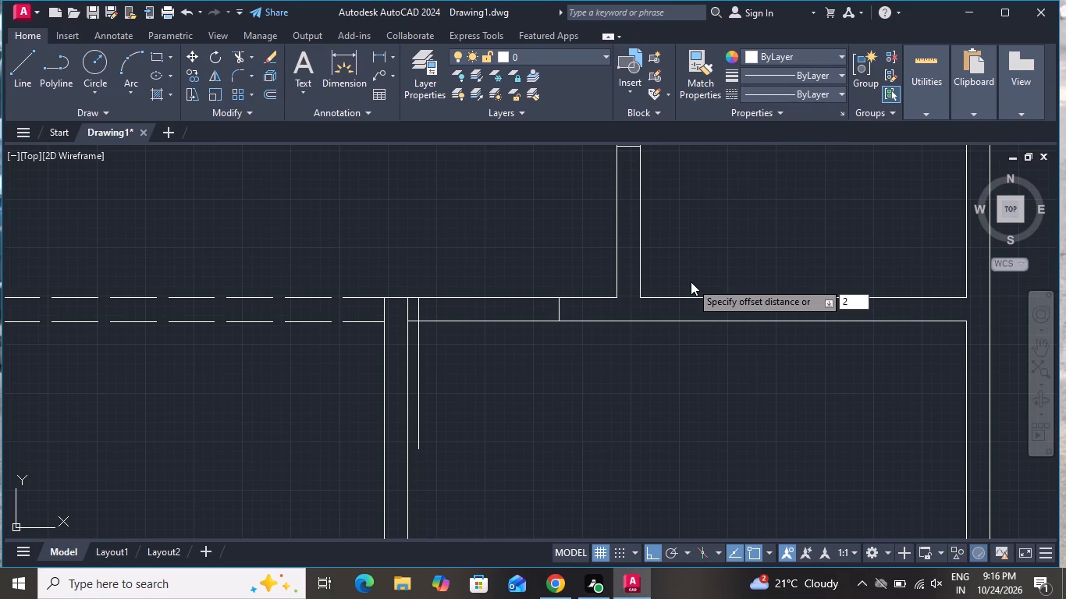
key(shift+quotedbl)
key(Return)
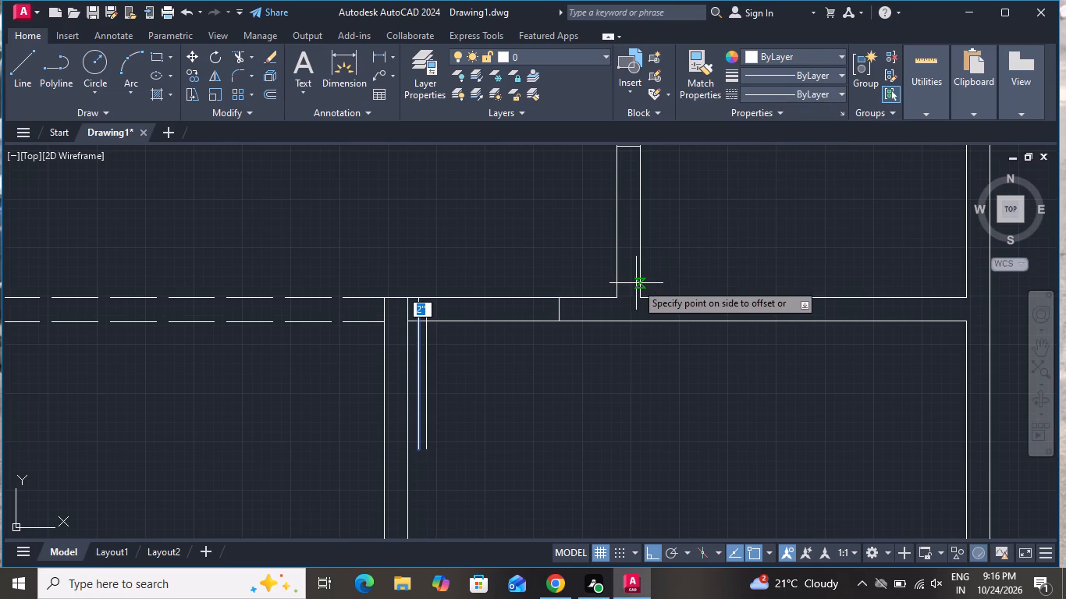
click(483, 386)
right_click(489, 390)
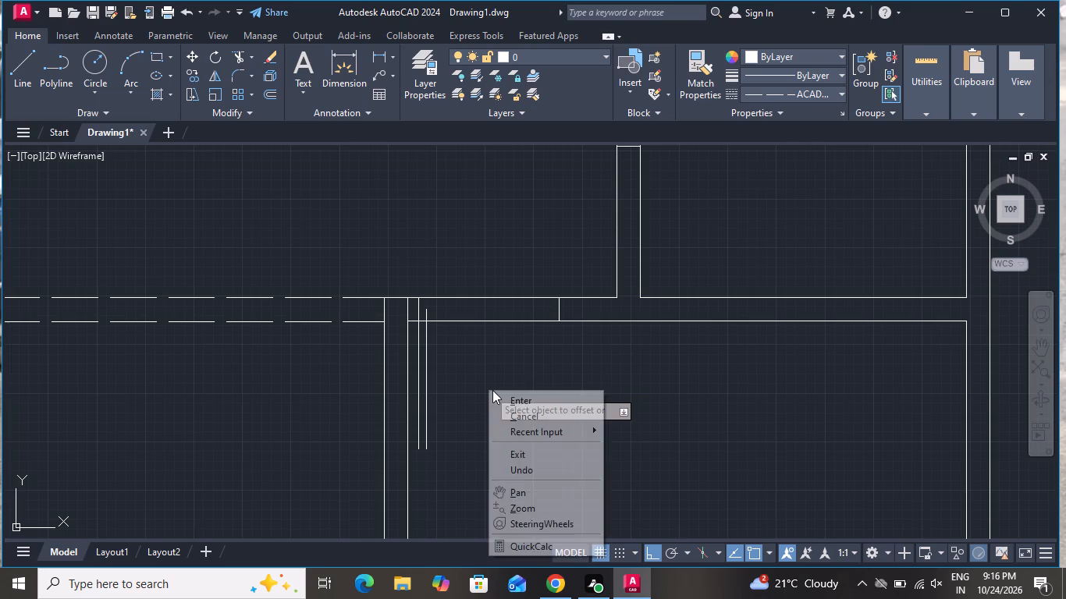
click(543, 423)
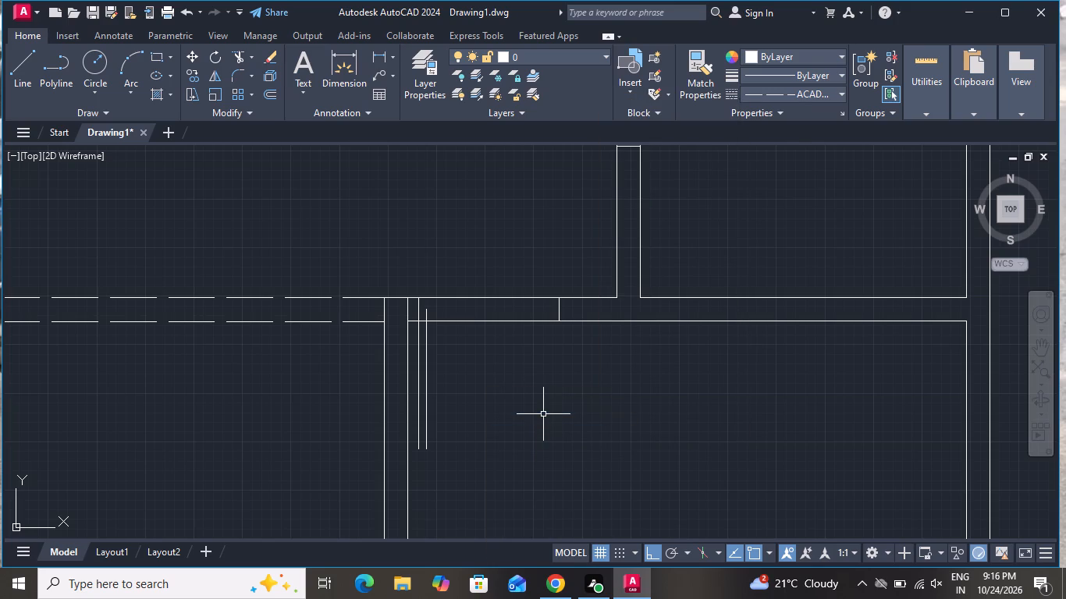
Draw a three-point swing arc from the far jamb's midpoint through the offset leaf line's lower end to the original leaf line's lower end.
text(a)
key(space)
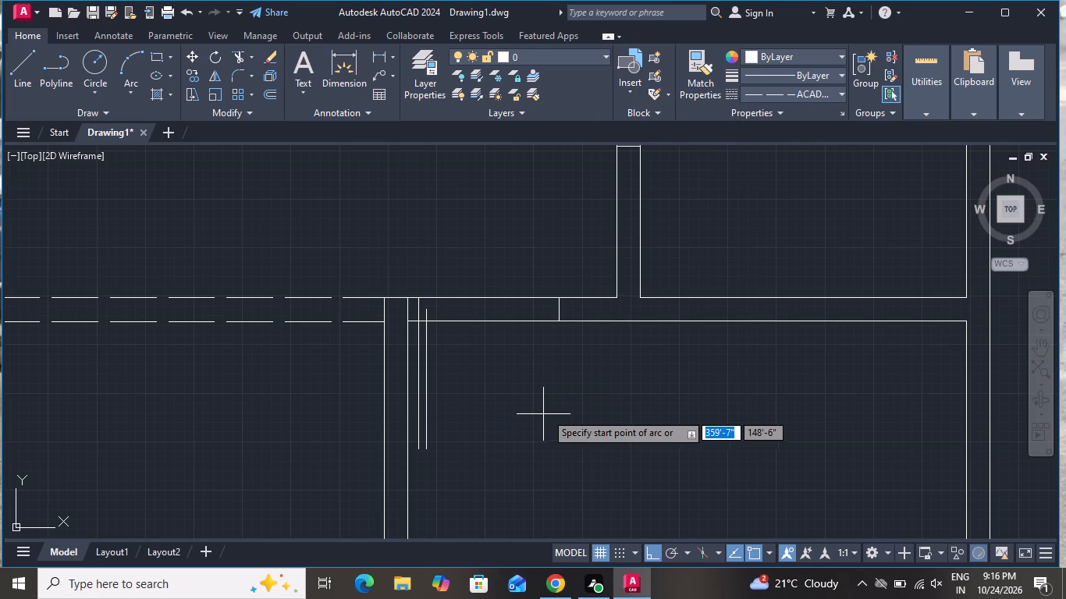
click(559, 312)
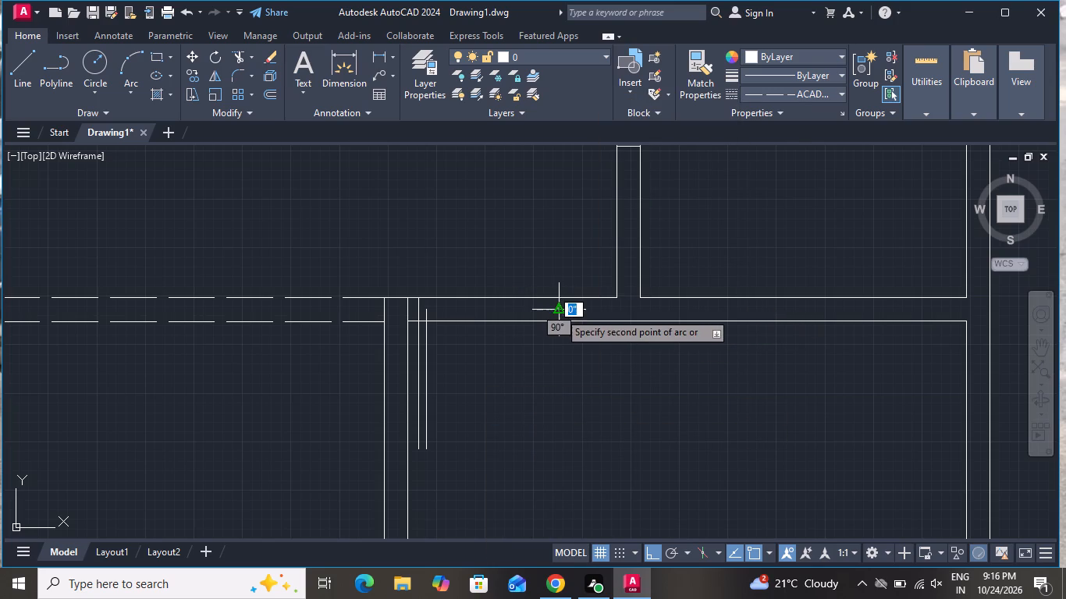
scroll(434, 434, up, 2)
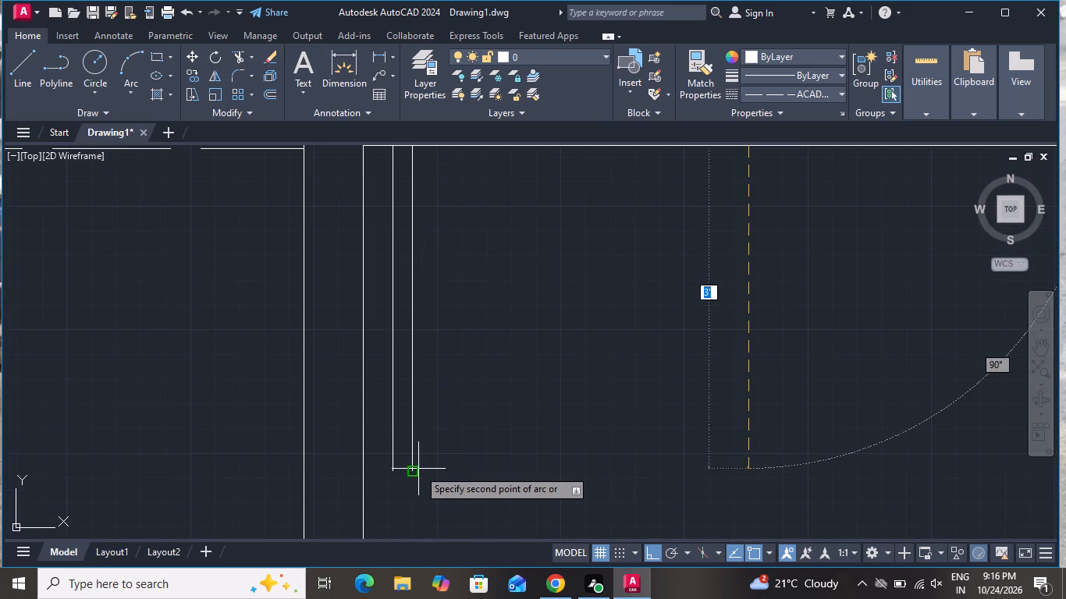
click(414, 470)
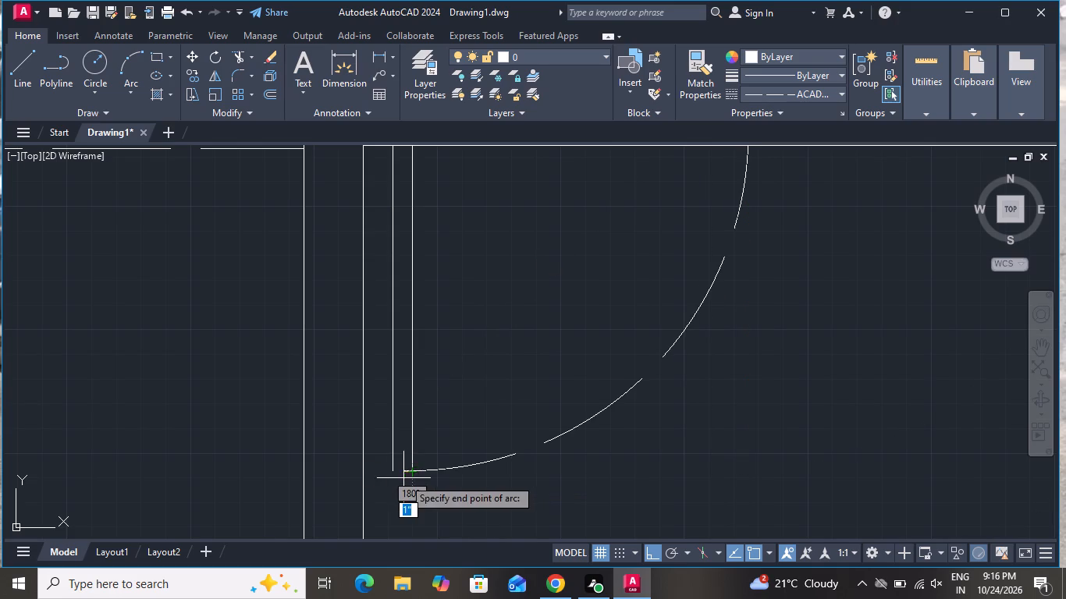
click(389, 473)
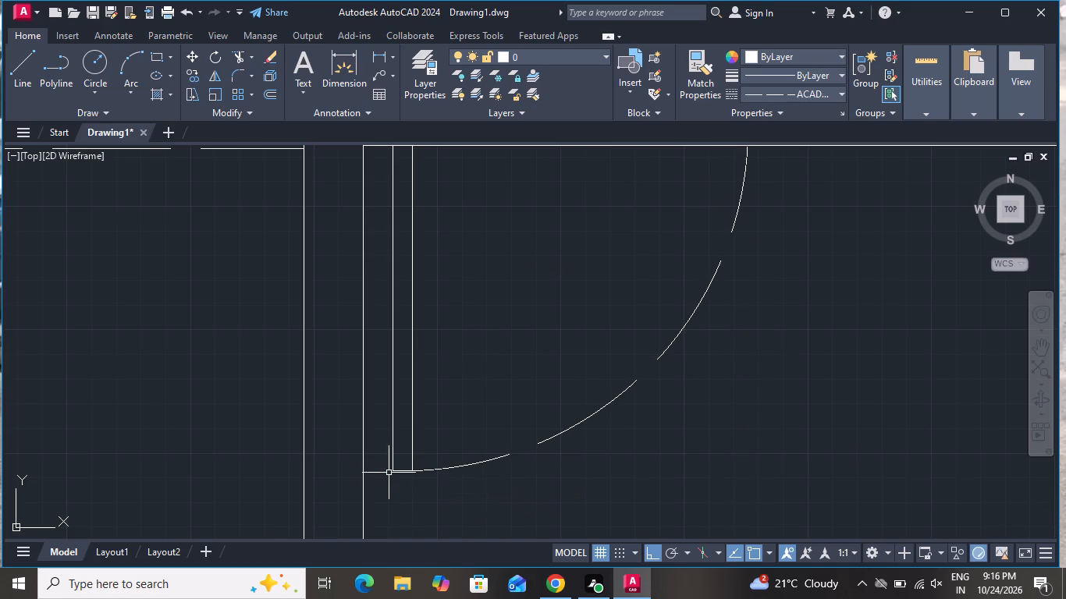
Change the new door swing arc's linetype to ByLayer.
click(525, 381)
click(513, 463)
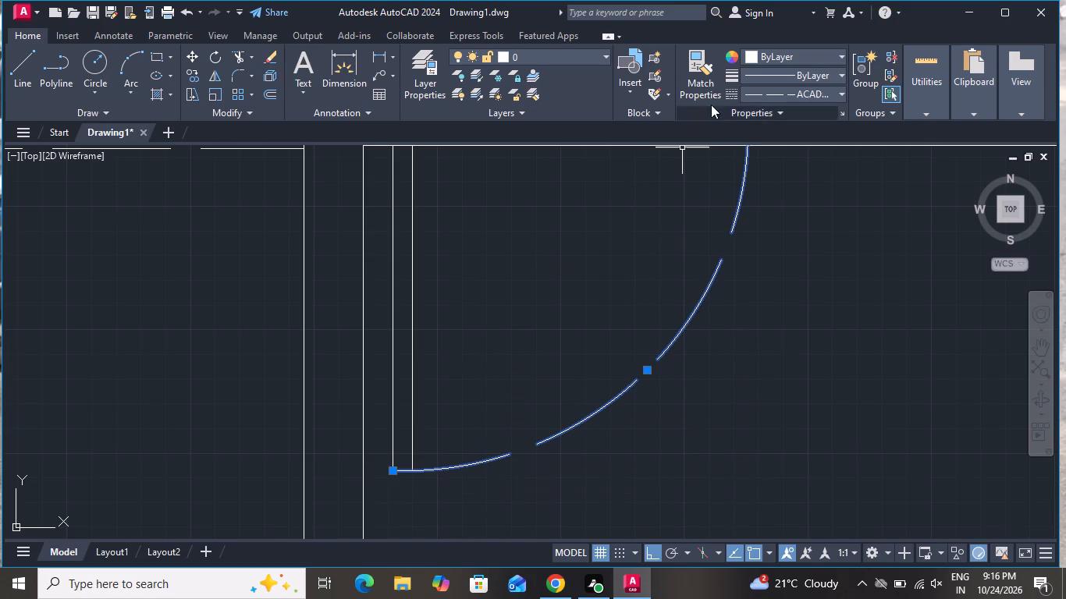
click(756, 97)
click(755, 113)
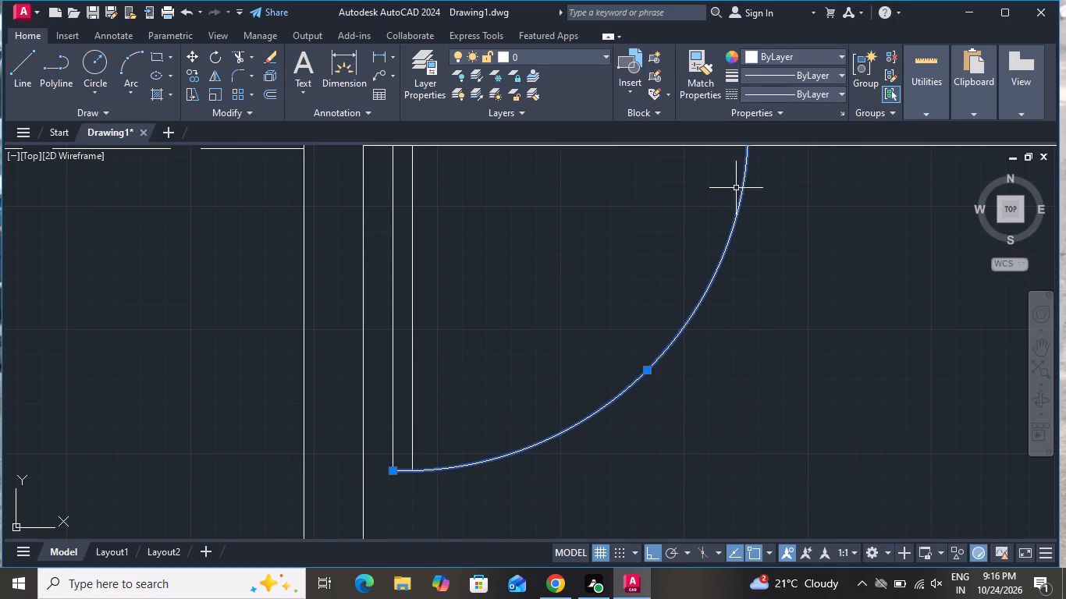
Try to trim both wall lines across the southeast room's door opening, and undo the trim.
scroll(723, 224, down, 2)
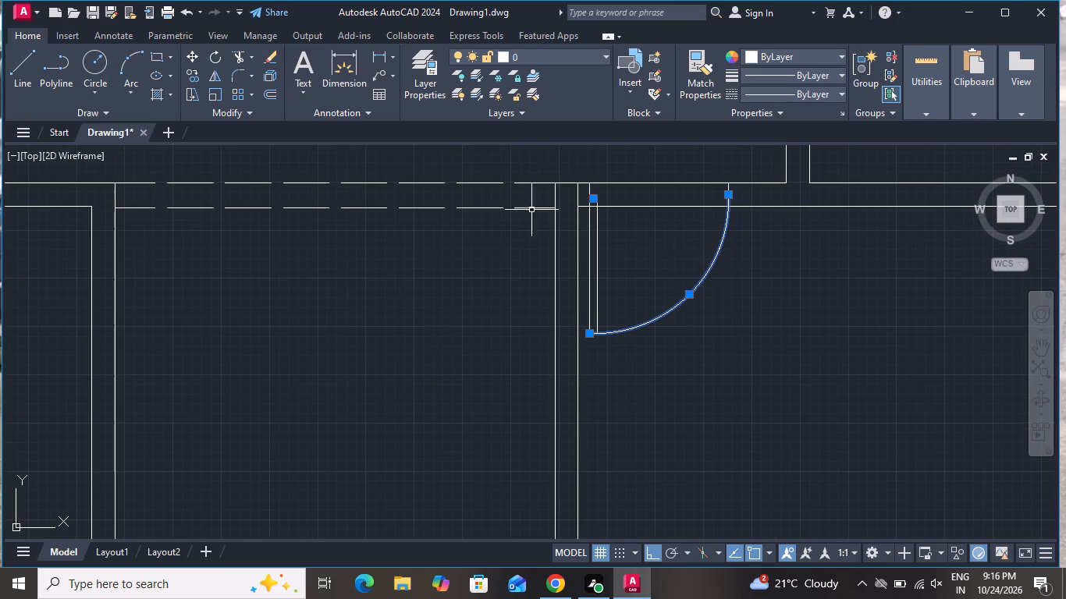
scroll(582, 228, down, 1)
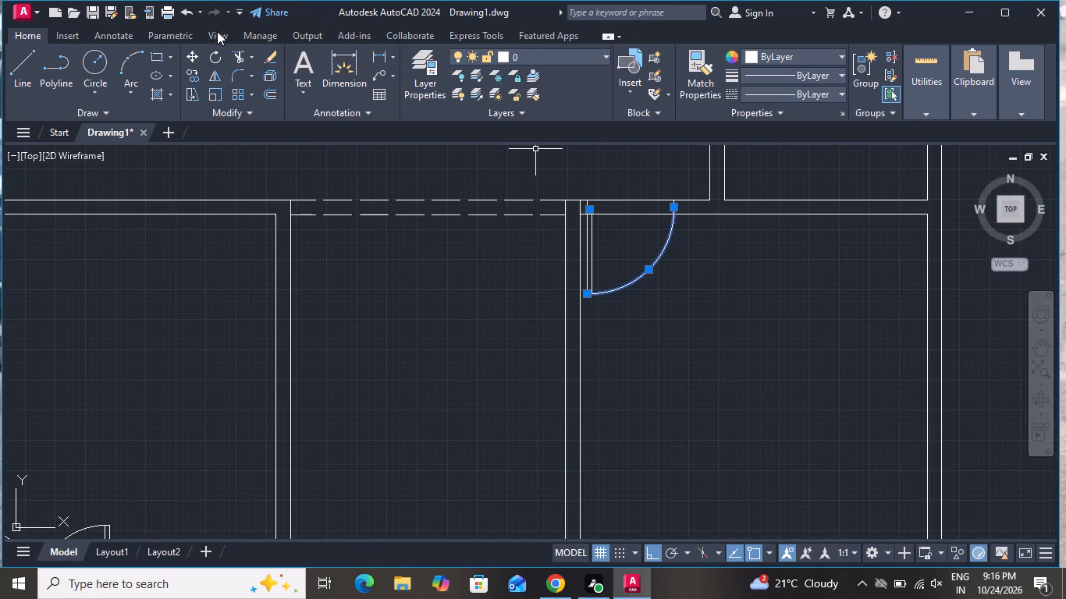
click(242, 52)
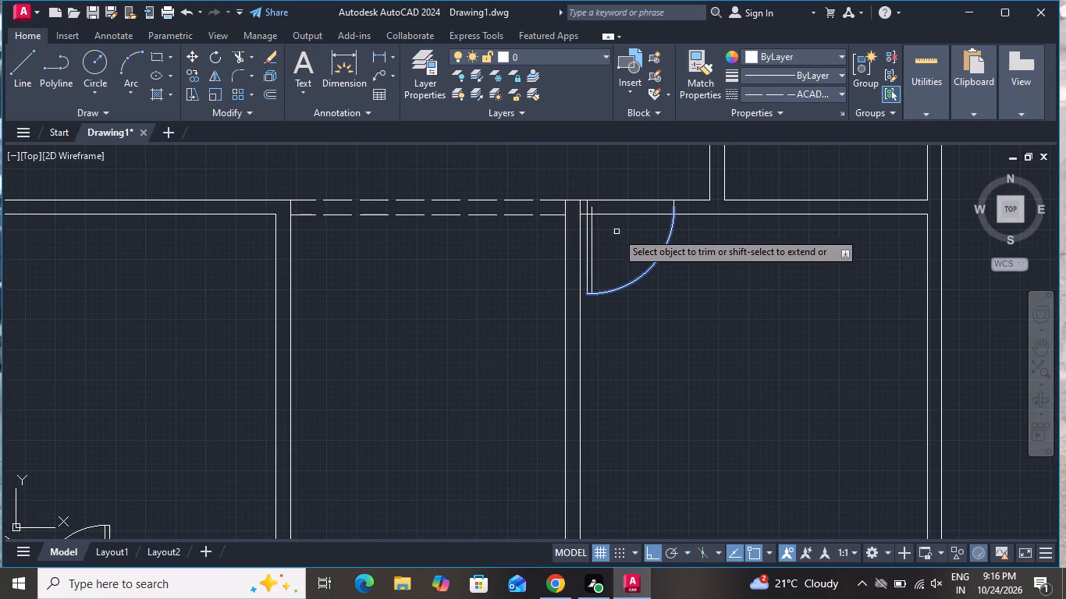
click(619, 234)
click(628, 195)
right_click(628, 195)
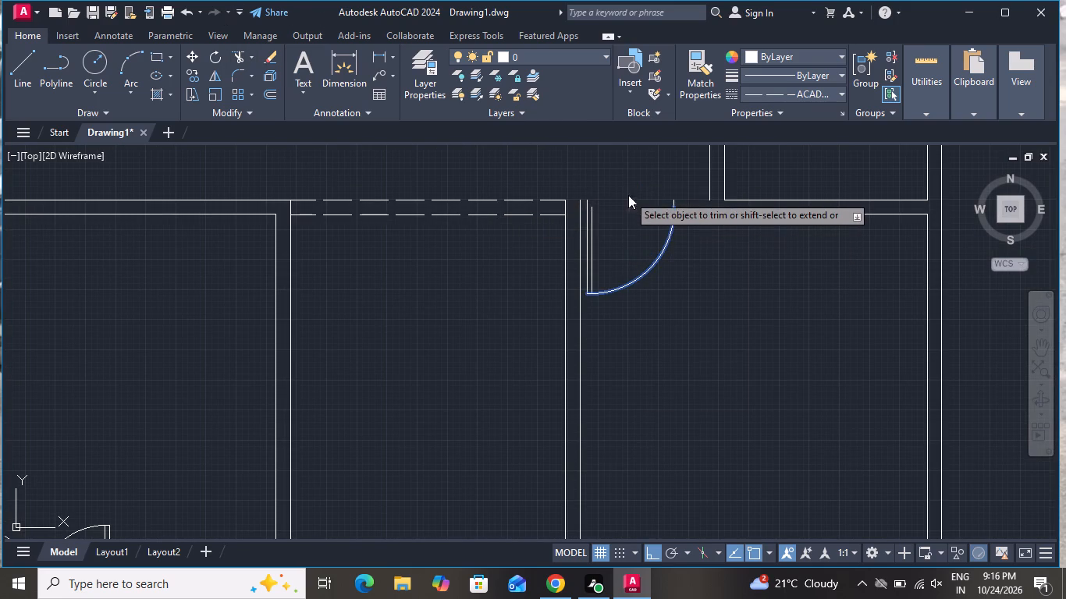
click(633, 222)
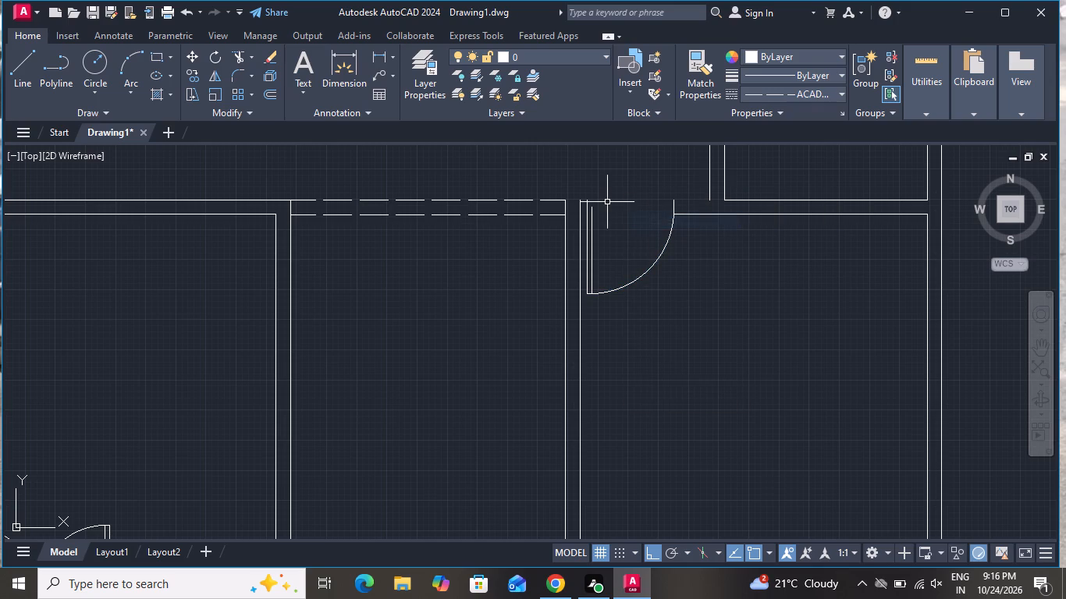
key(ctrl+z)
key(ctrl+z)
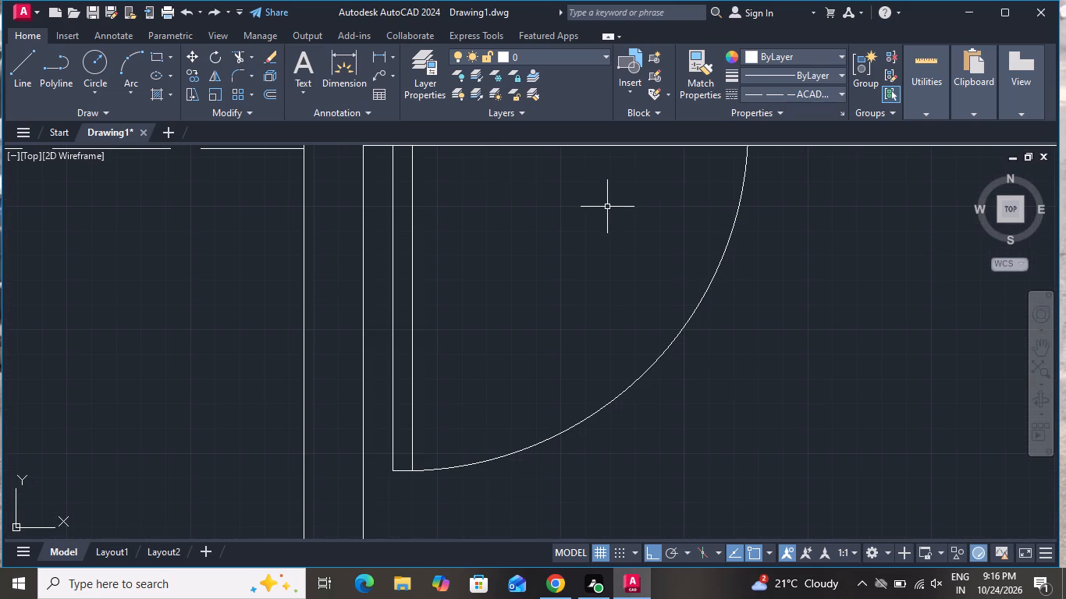
Close the top of the door leaf with a short horizontal line from the offset leaf line's upper end to the jamb's midpoint.
scroll(606, 206, down, 3)
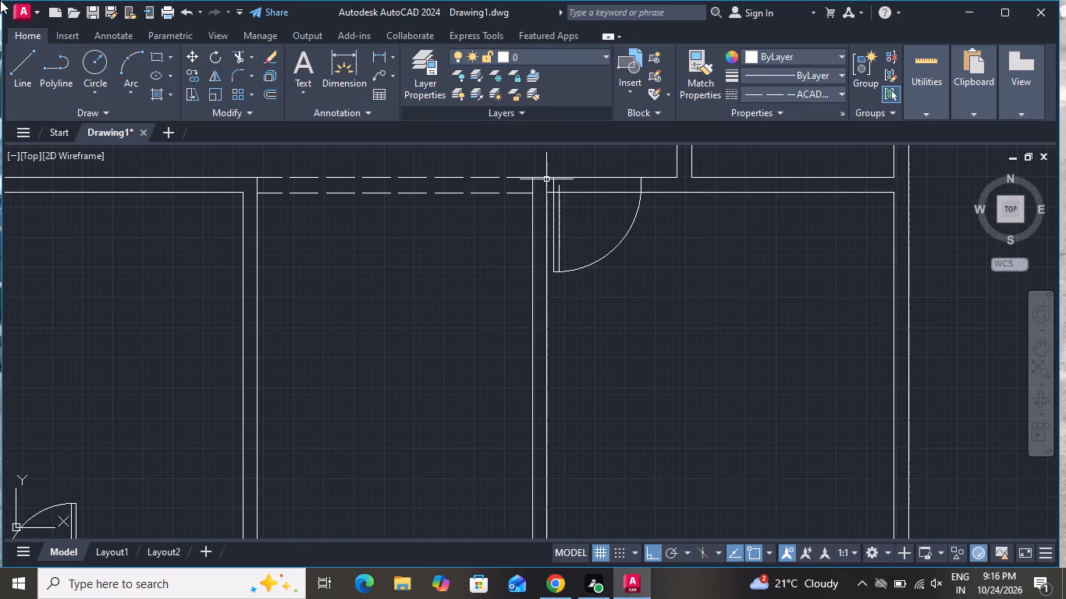
click(36, 73)
scroll(513, 121, up, 3)
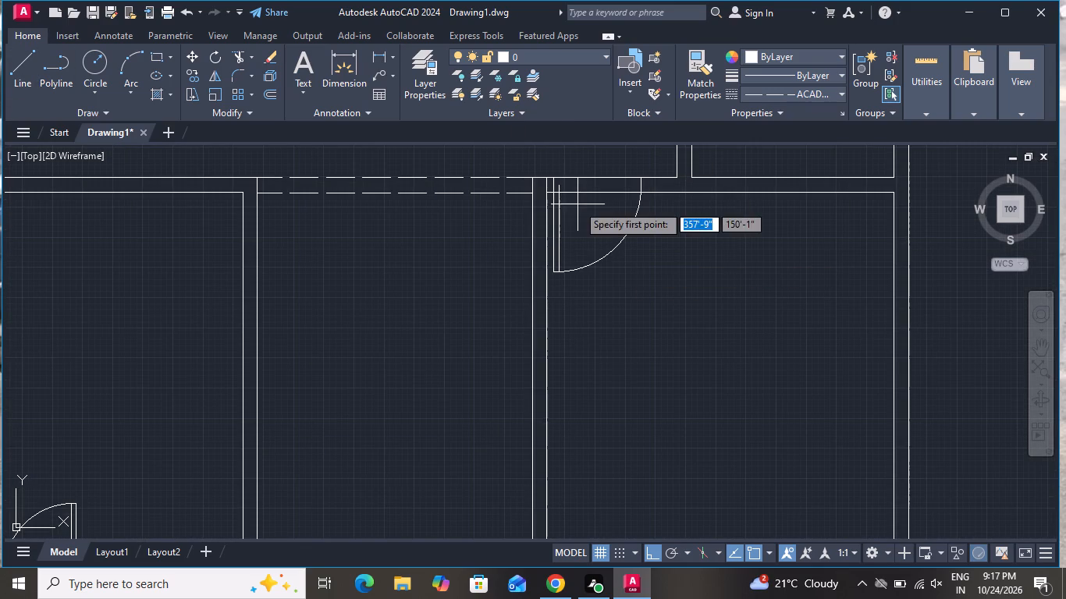
scroll(570, 183, up, 4)
click(485, 201)
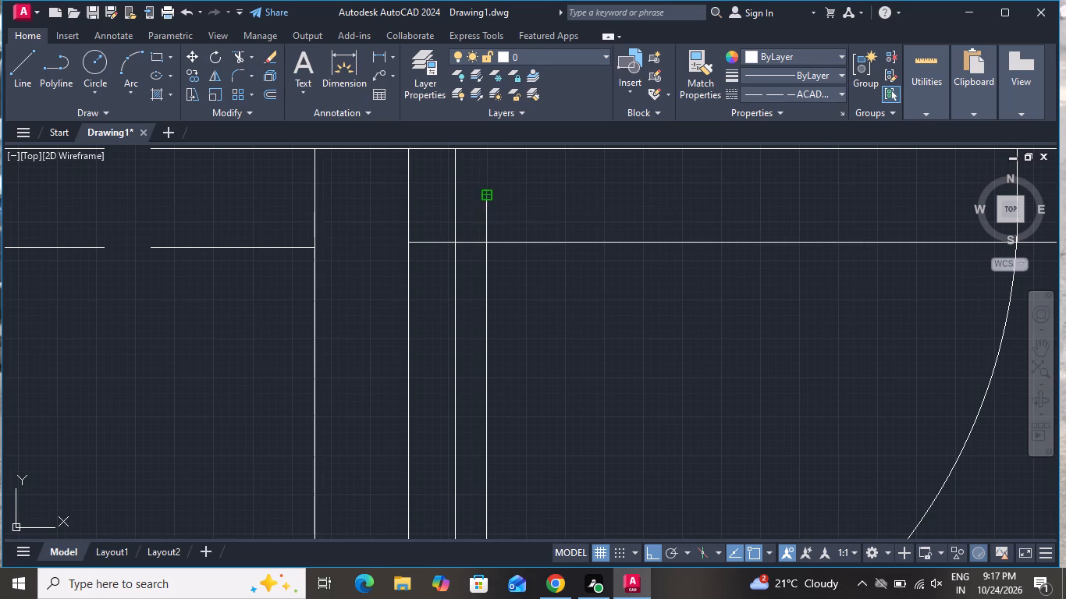
click(453, 198)
right_click(453, 198)
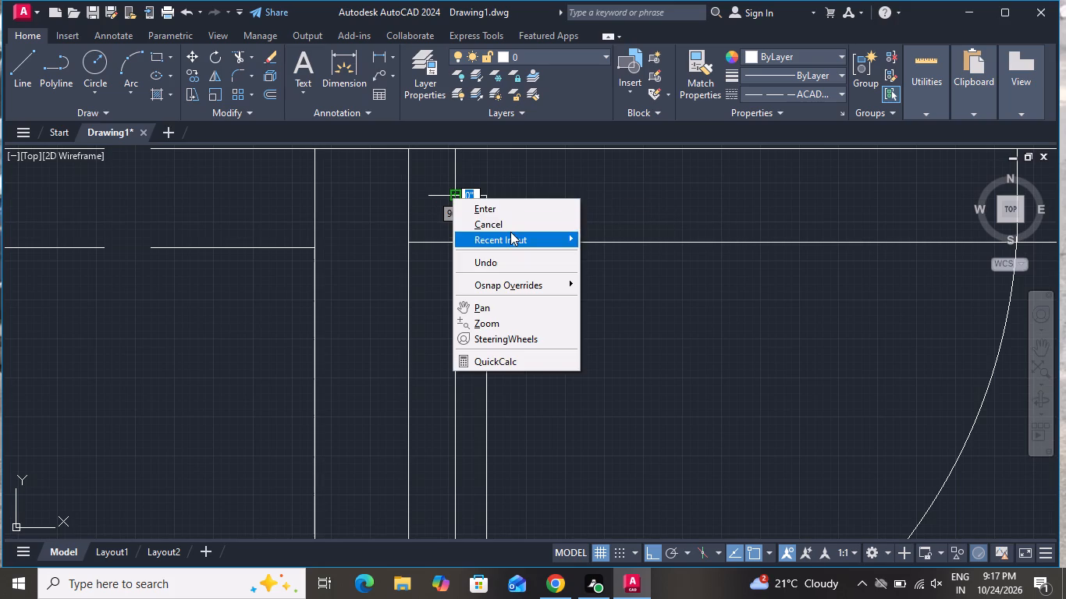
click(505, 219)
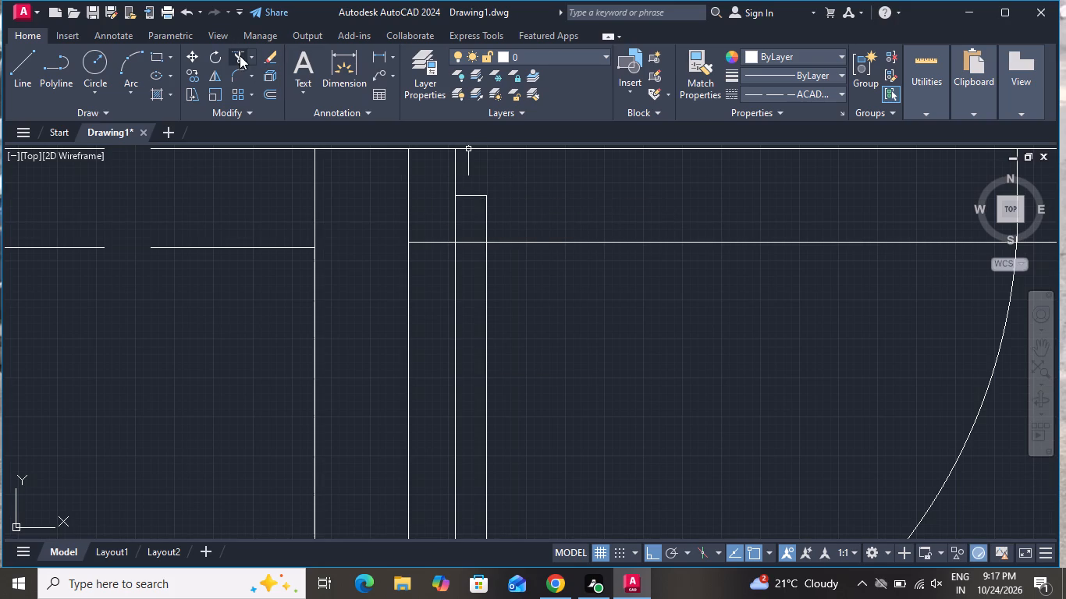
Trim both wall lines across the southeast room's door opening and the vertical segment between the leaf's top and the inner wall line.
click(240, 55)
scroll(568, 279, down, 2)
click(608, 293)
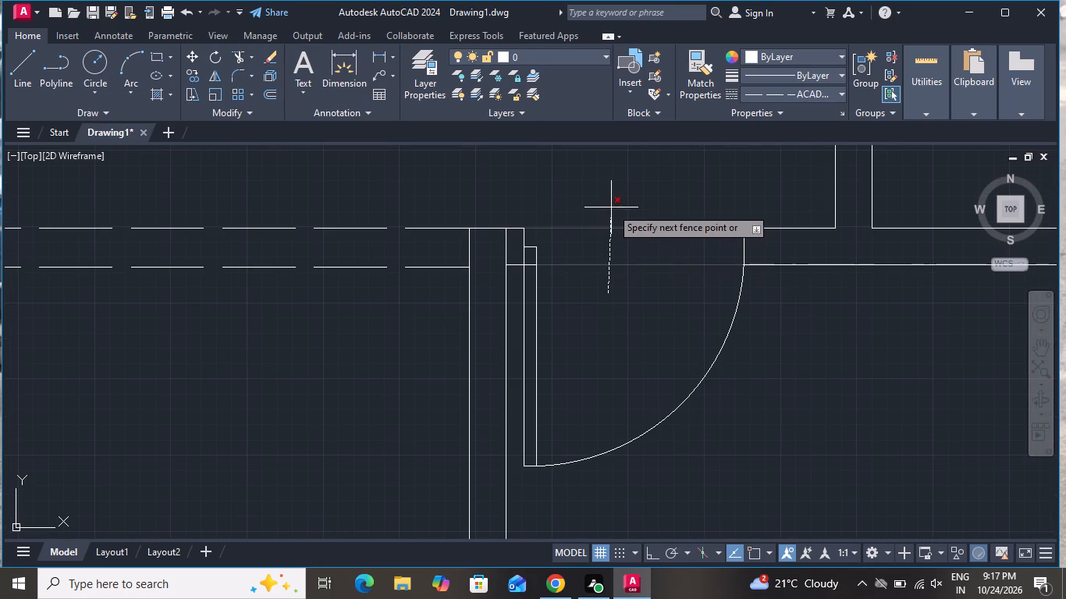
click(611, 207)
scroll(556, 268, up, 3)
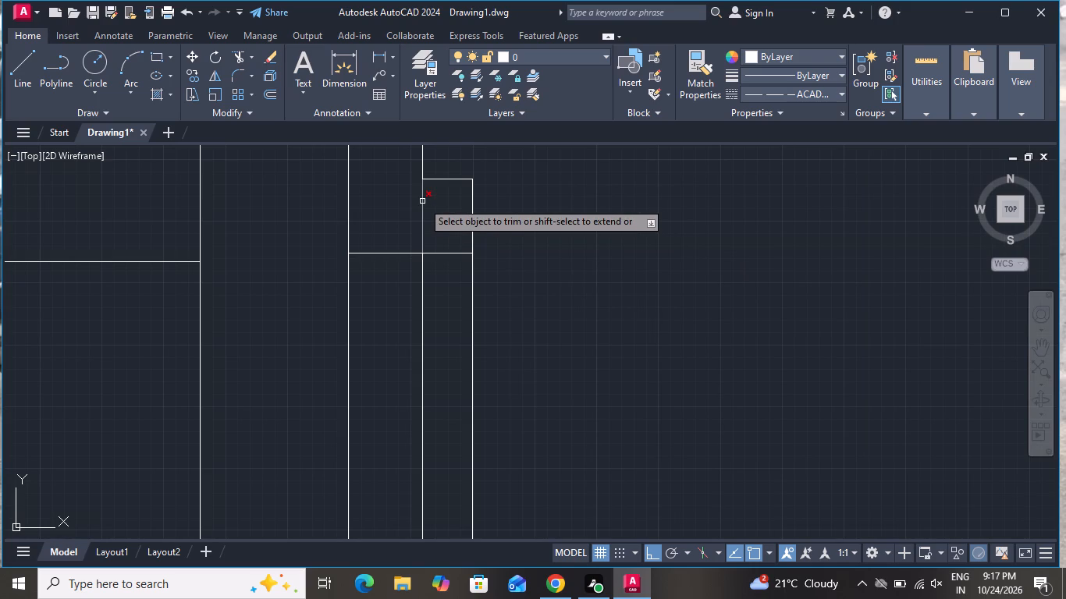
click(422, 200)
click(431, 205)
click(403, 211)
right_click(403, 211)
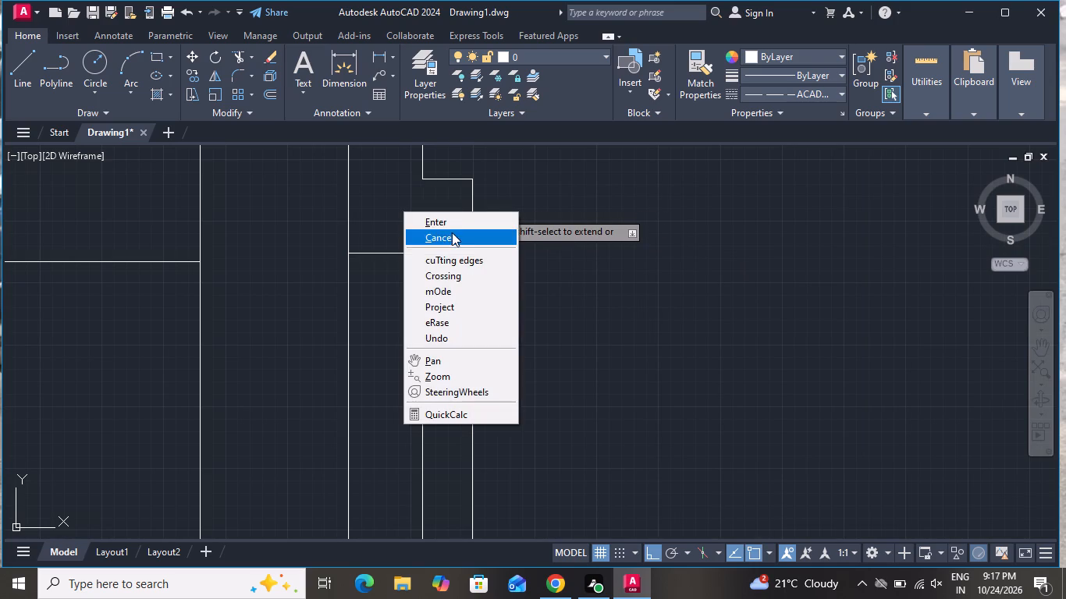
click(455, 245)
click(455, 236)
scroll(479, 317, down, 2)
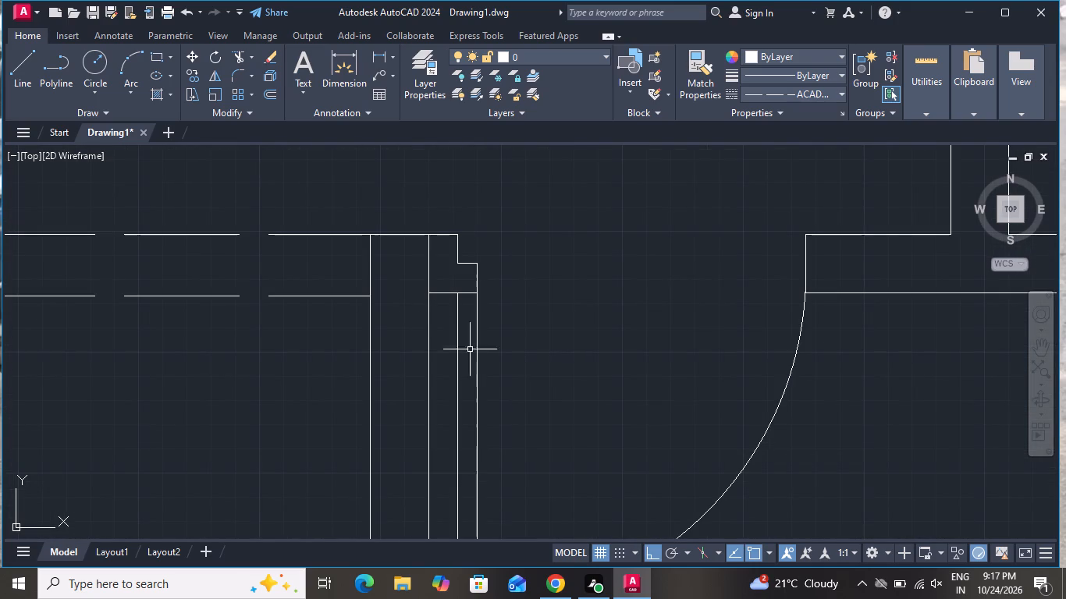
scroll(483, 356, down, 6)
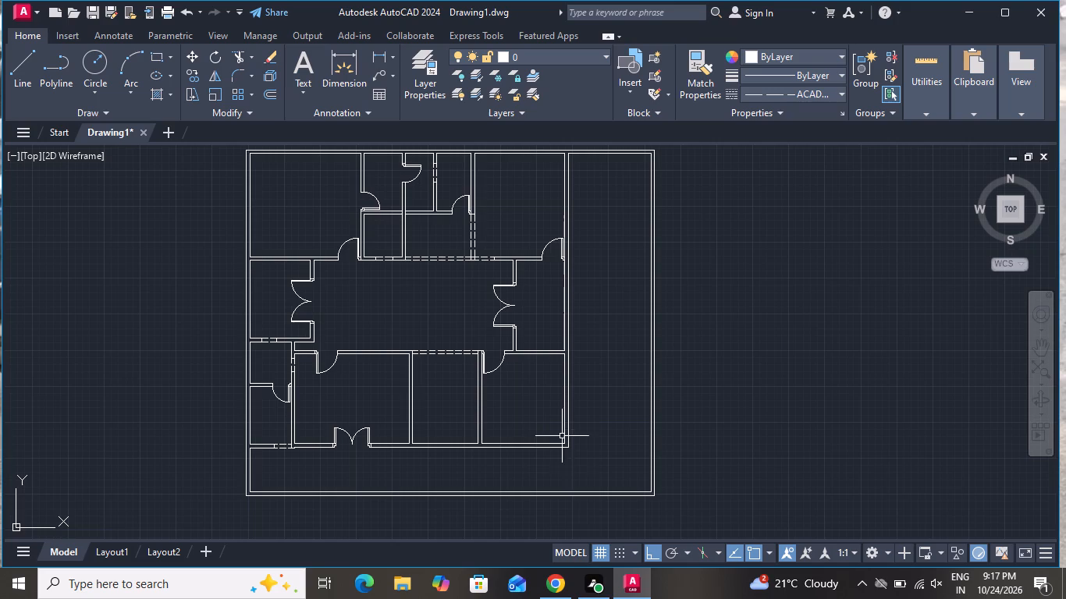
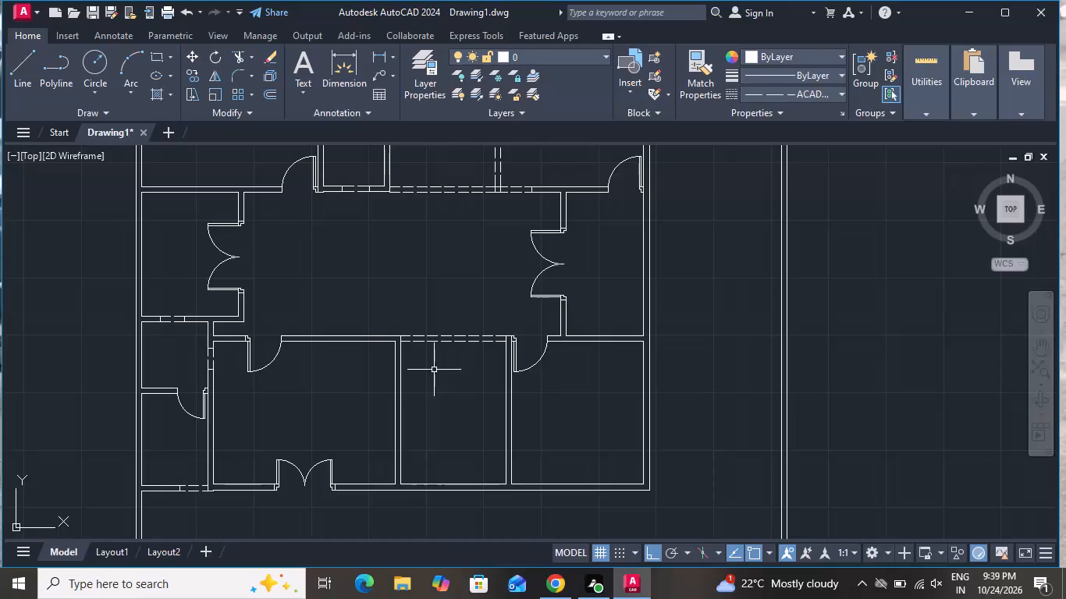
Draw a vertical line across the south wall's thickness at the inner southwest corner of the middle south room.
click(30, 76)
scroll(407, 519, up, 2)
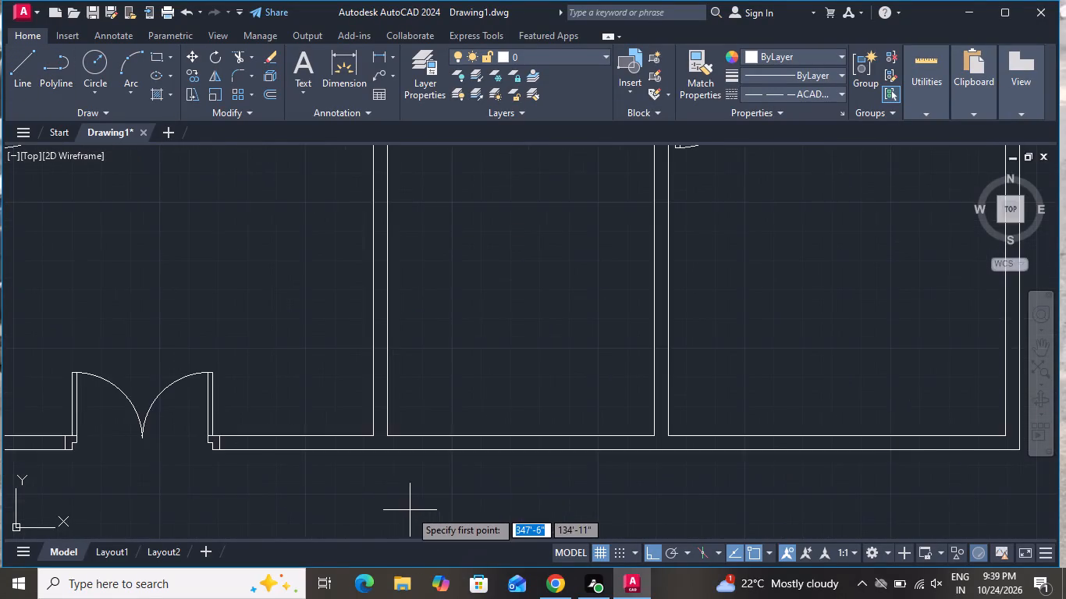
scroll(410, 510, up, 1)
click(372, 386)
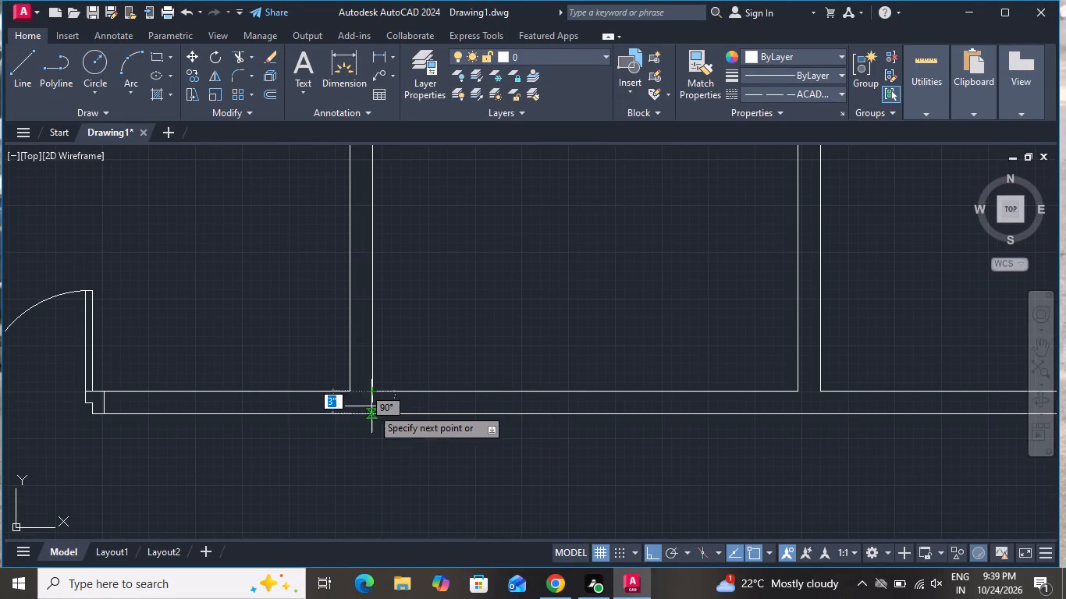
click(371, 416)
right_click(371, 416)
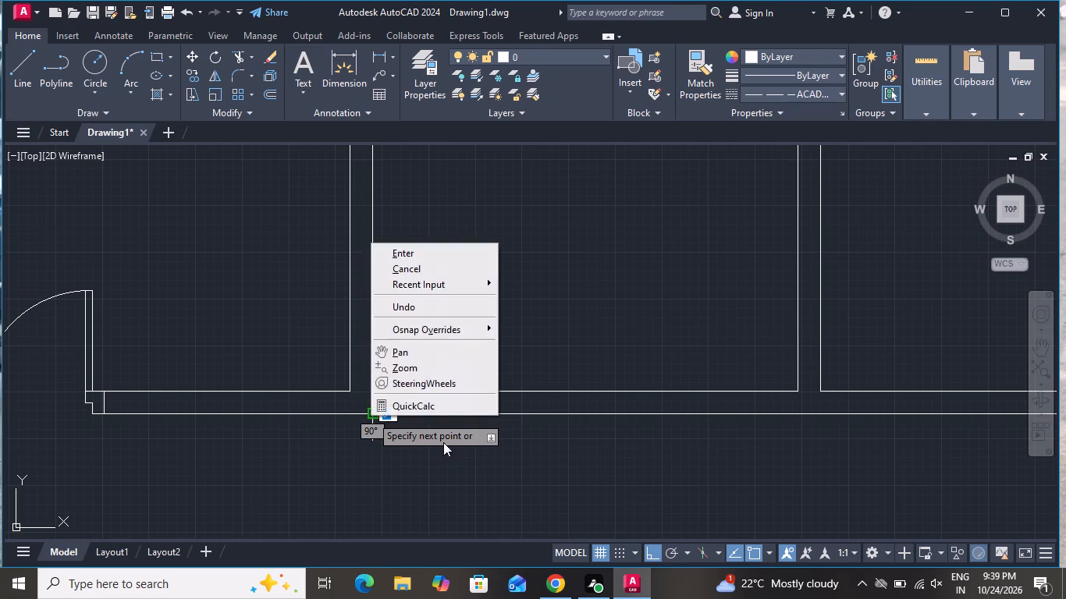
click(453, 273)
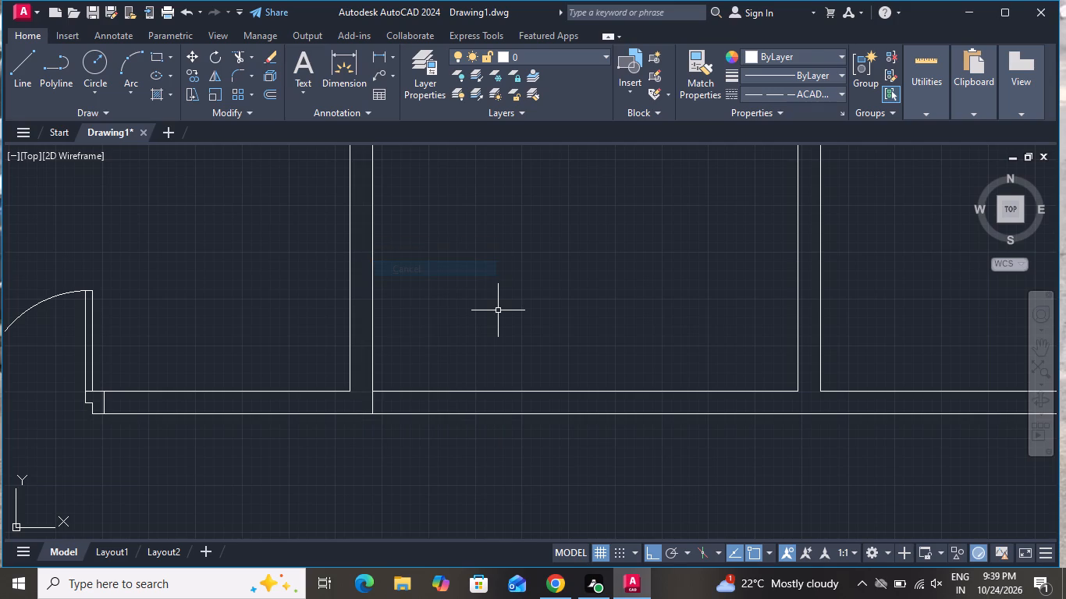
Offset the new vertical line 3" to the east to form the door jamb.
text(o 3)
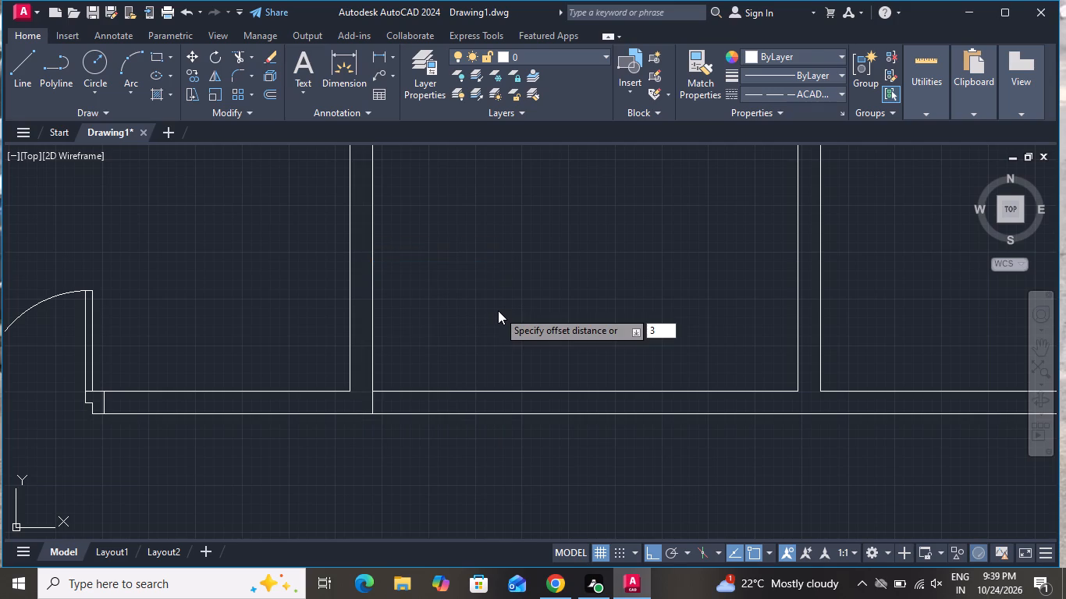
key(shift+quotedbl)
key(Return)
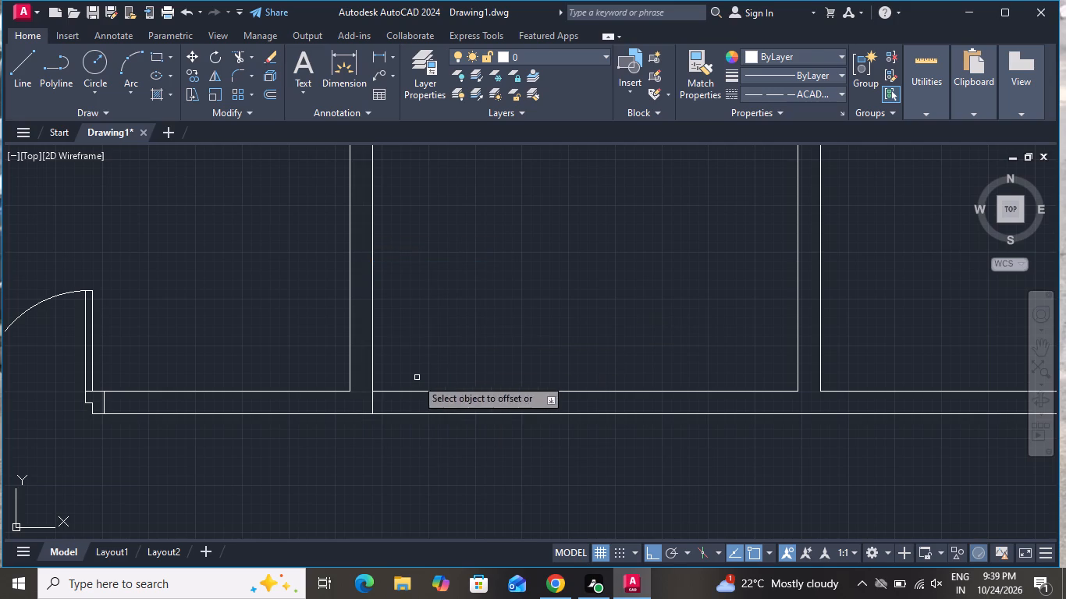
click(371, 399)
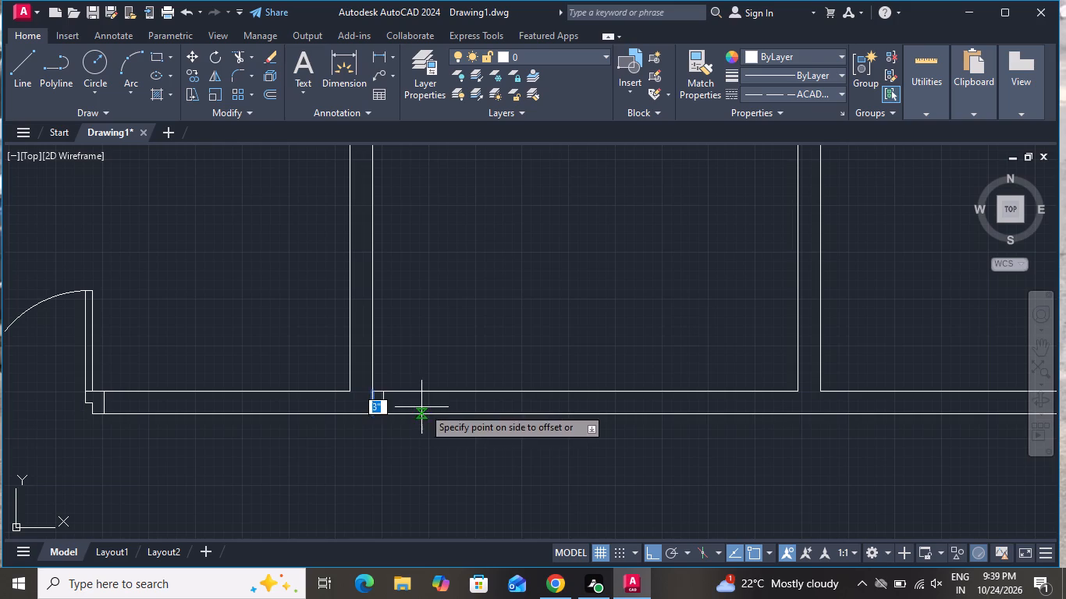
click(423, 407)
right_click(428, 346)
click(446, 369)
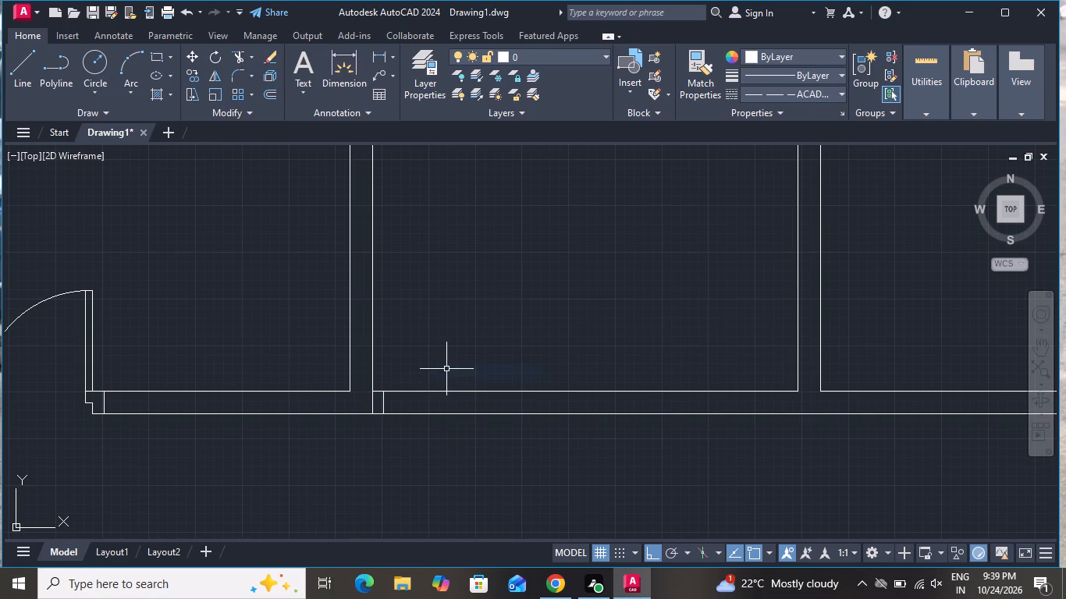
Offset the jamb line 3' to the east to mark the far side of the door opening.
text(o 3)
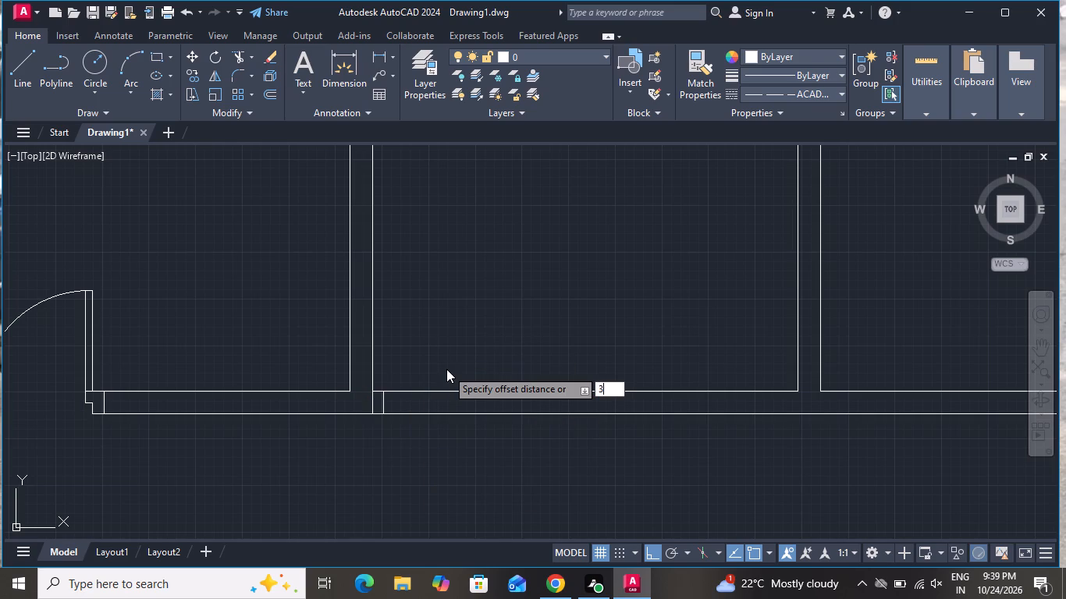
key(apostrophe)
key(Return)
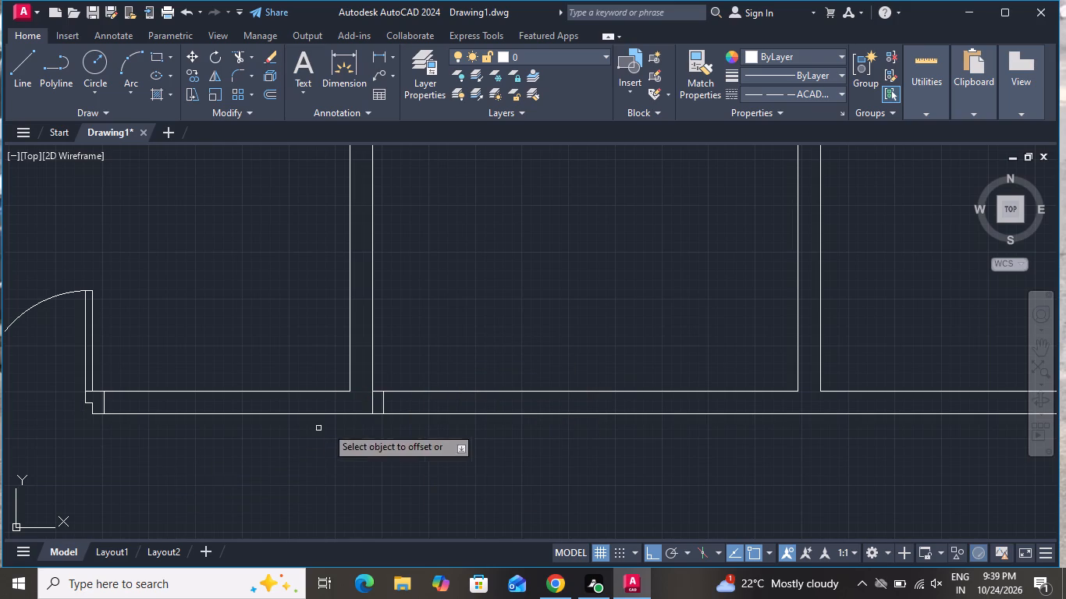
click(385, 406)
click(453, 402)
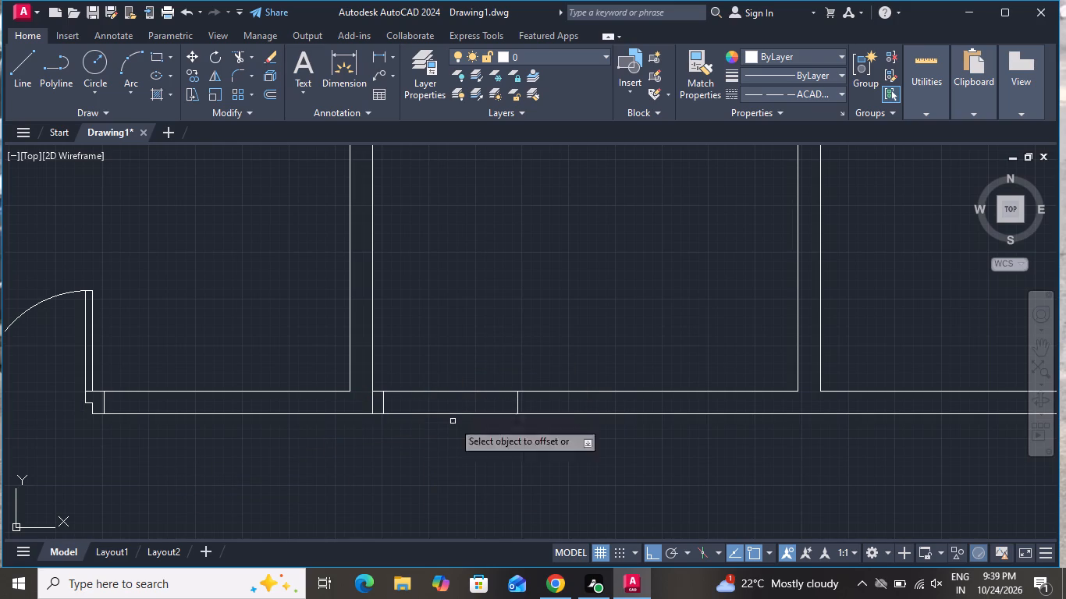
right_click(439, 459)
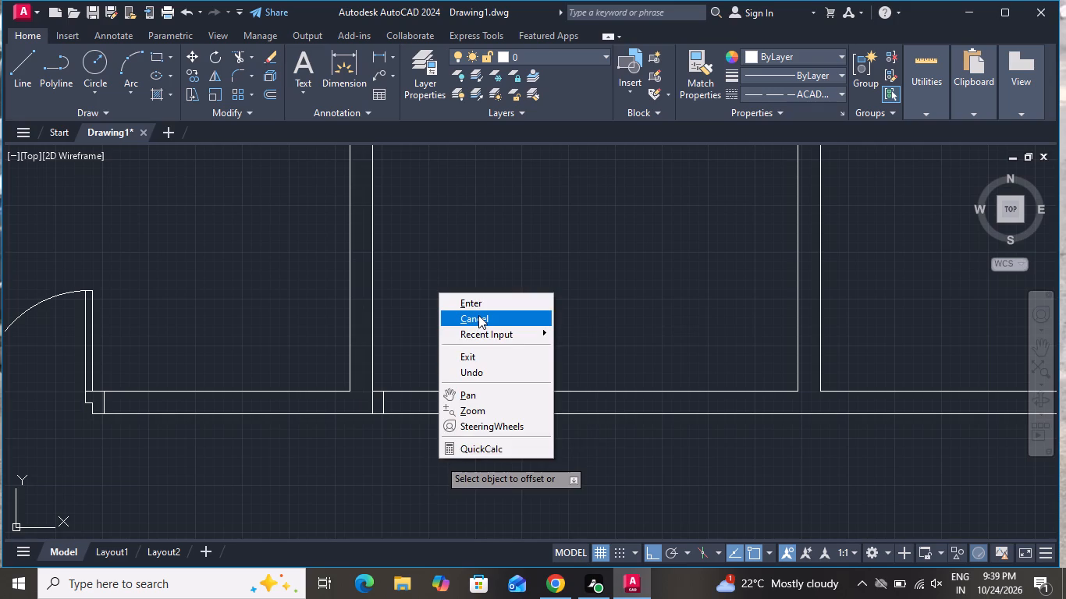
click(478, 315)
Draw a 3' vertical door leaf line upward from the midpoint of the west jamb line.
click(34, 71)
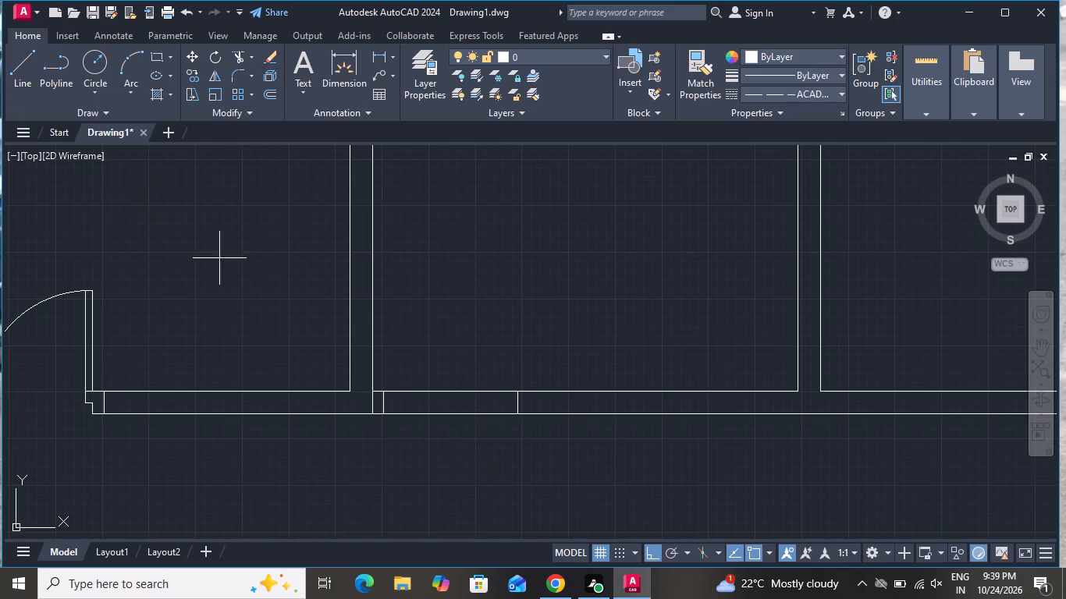
scroll(389, 409, up, 1)
click(379, 400)
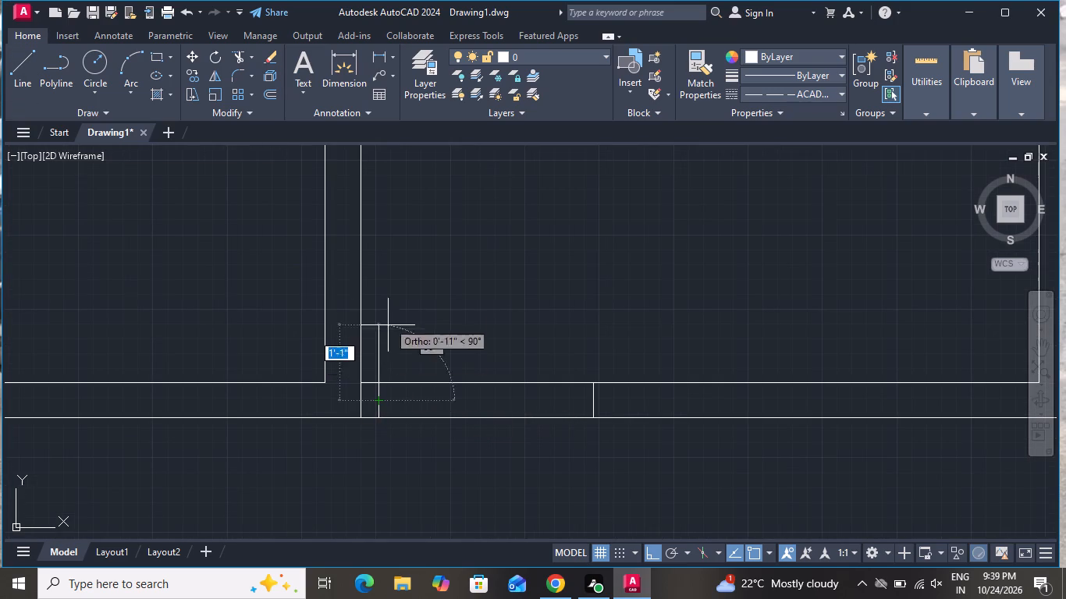
text(3')
key(Return)
right_click(395, 278)
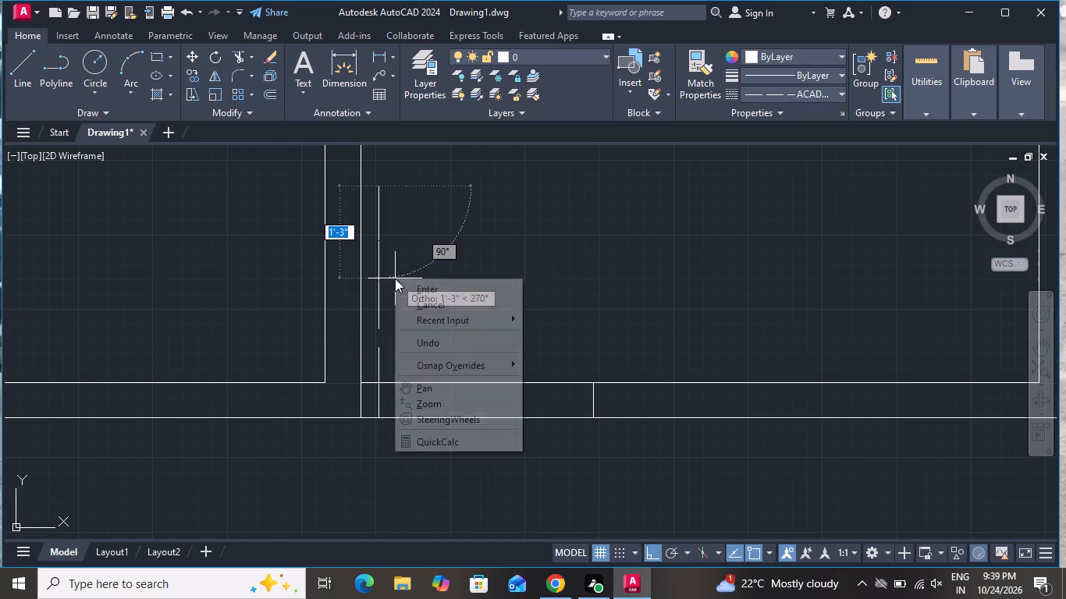
click(410, 302)
Change the new door leaf line's linetype to ByLayer.
click(402, 268)
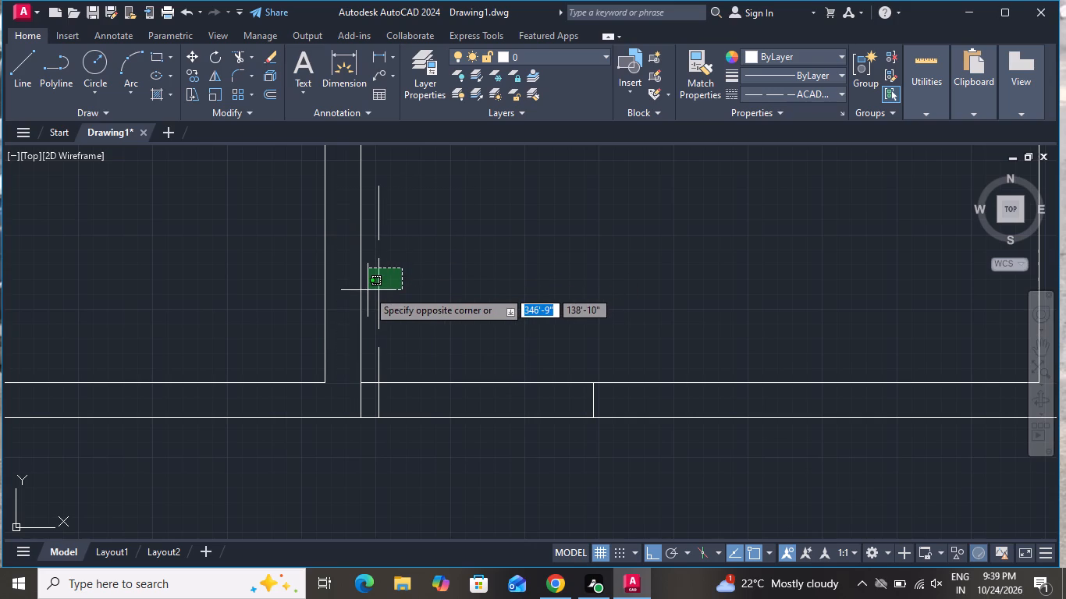
click(368, 290)
click(826, 56)
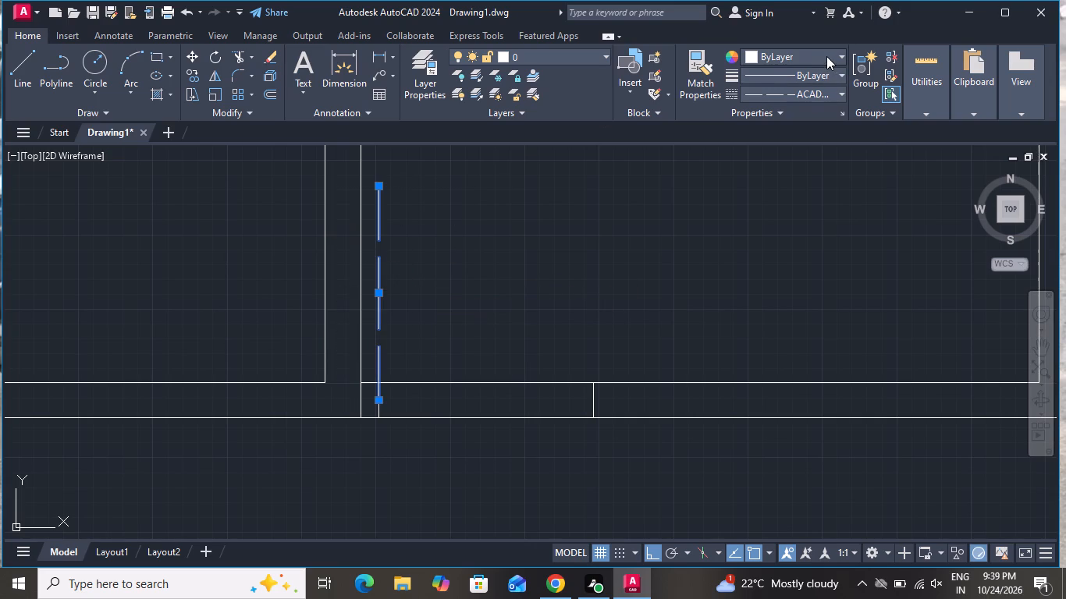
click(818, 57)
click(801, 90)
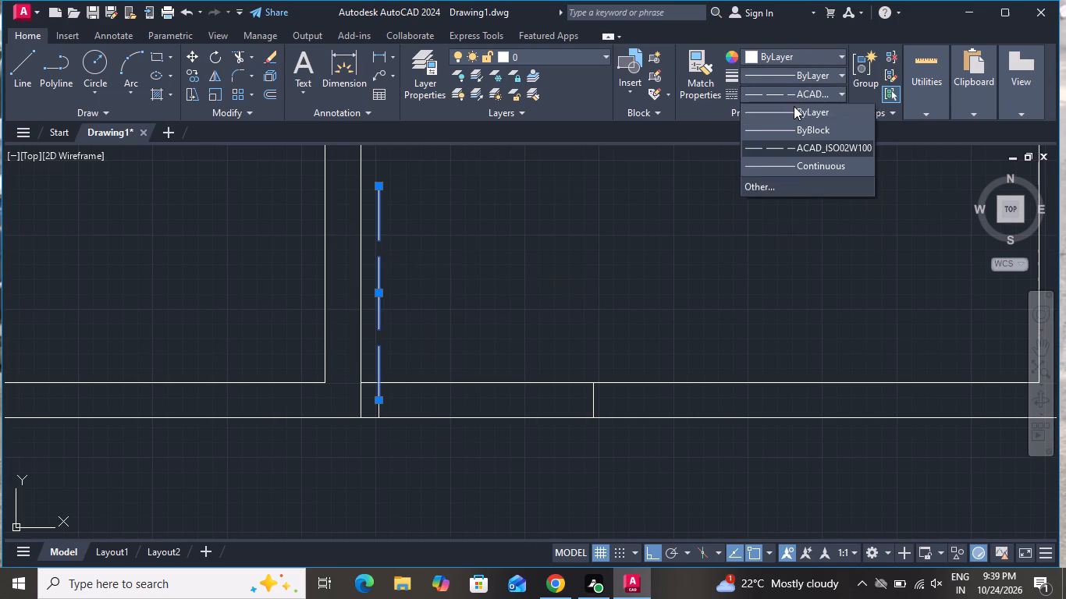
click(791, 107)
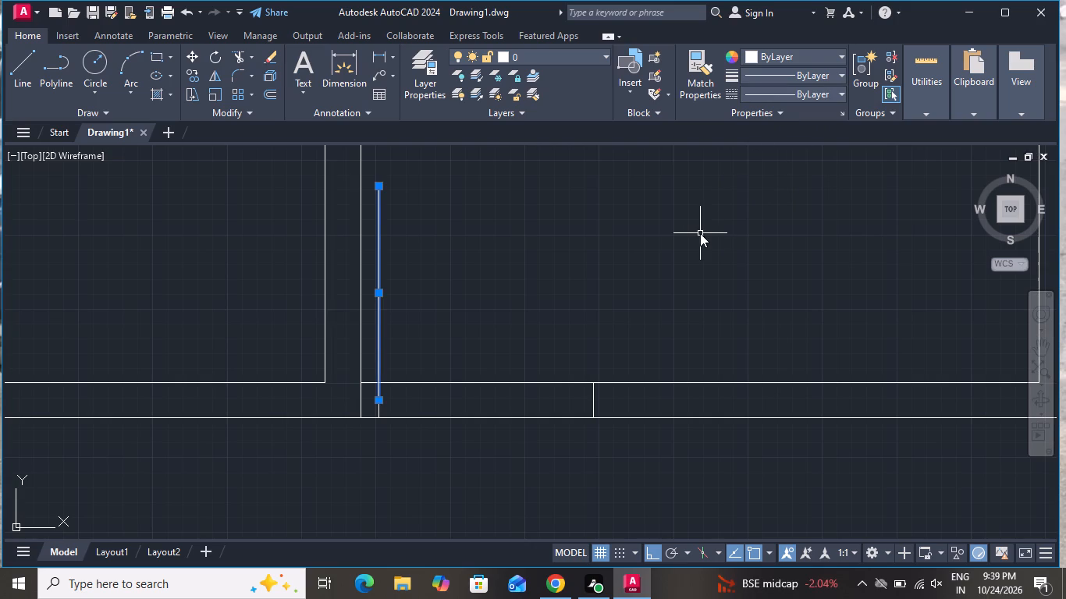
Offset the door leaf line 2" to the east to give the leaf its thickness.
key(o)
key(space)
text(2)
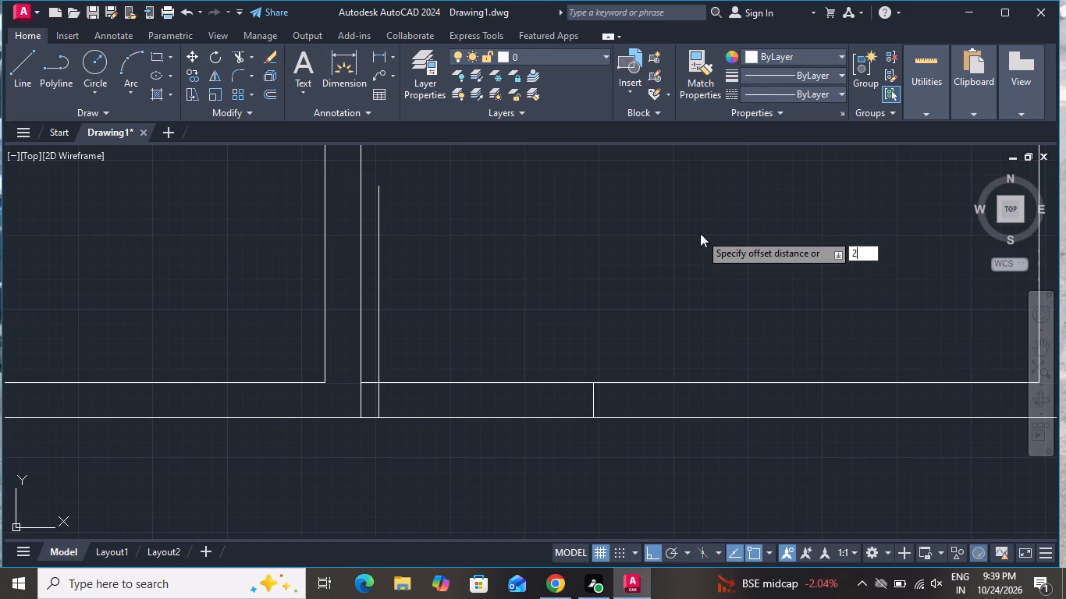
key(shift+quotedbl)
key(Return)
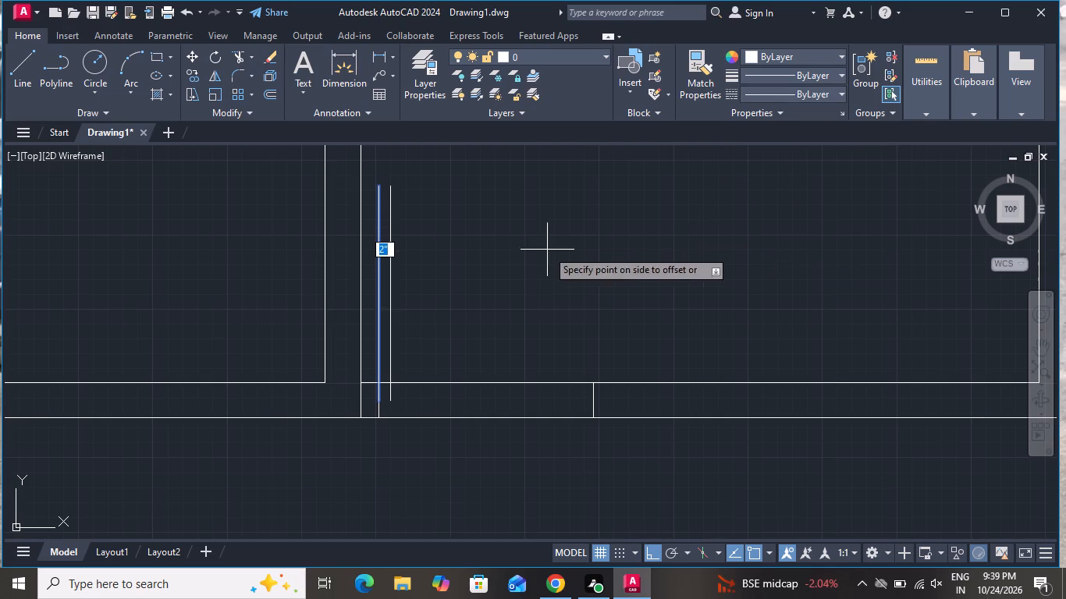
click(547, 250)
right_click(547, 250)
click(562, 276)
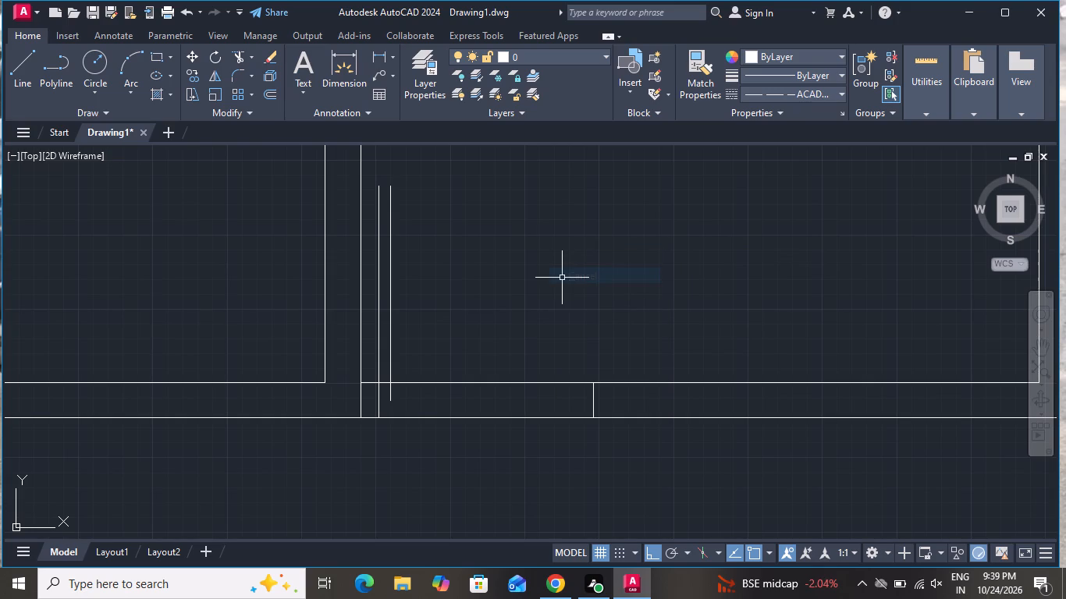
Draw the door swing arc from the east jamb's midpoint through the offset leaf line's upper end to the original leaf line's upper end.
text(a)
key(space)
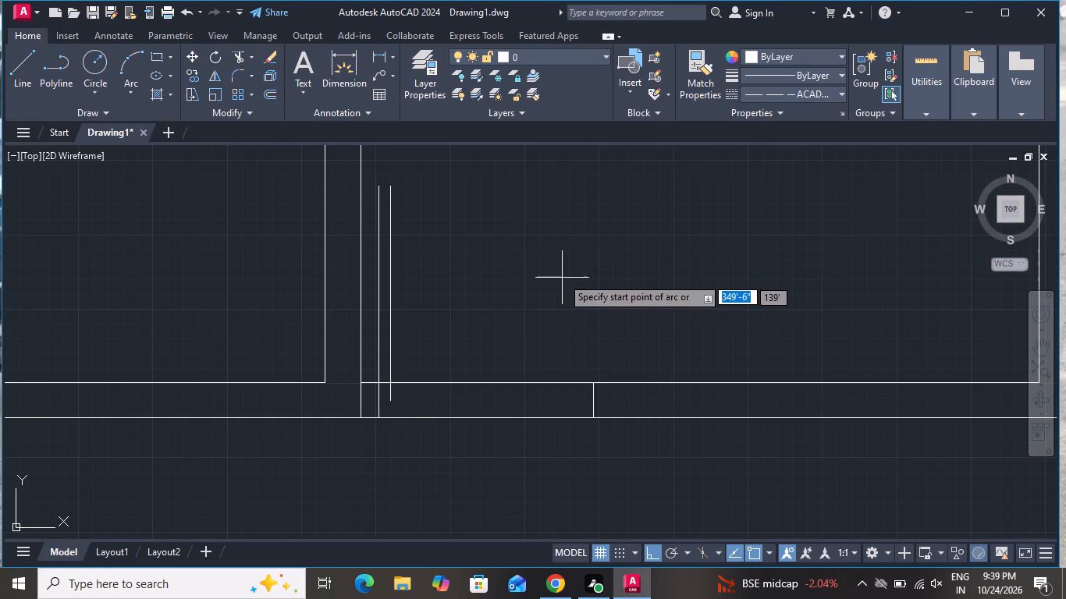
click(593, 399)
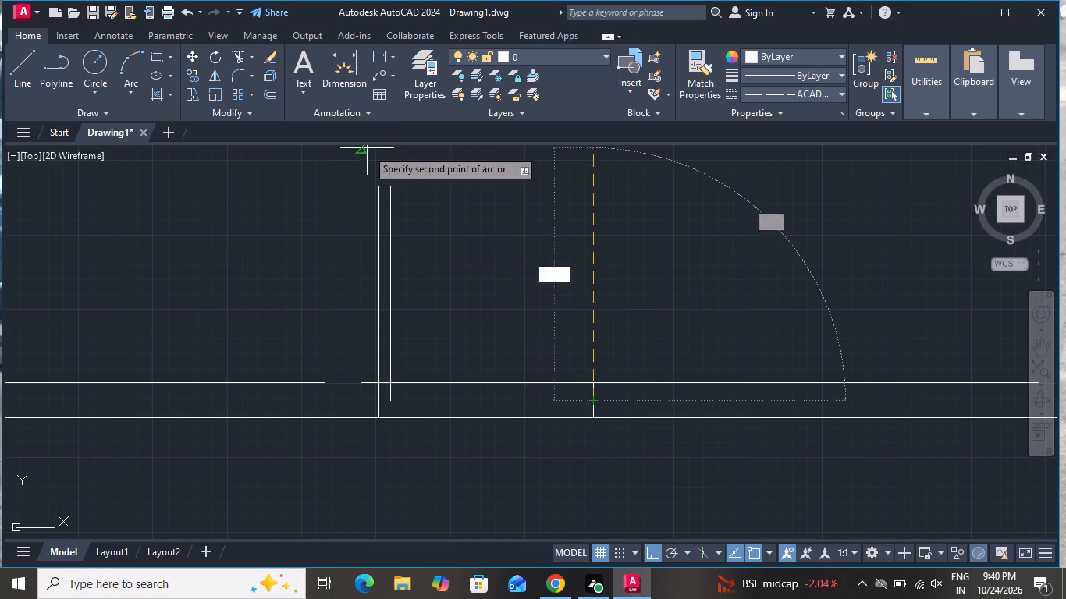
click(392, 185)
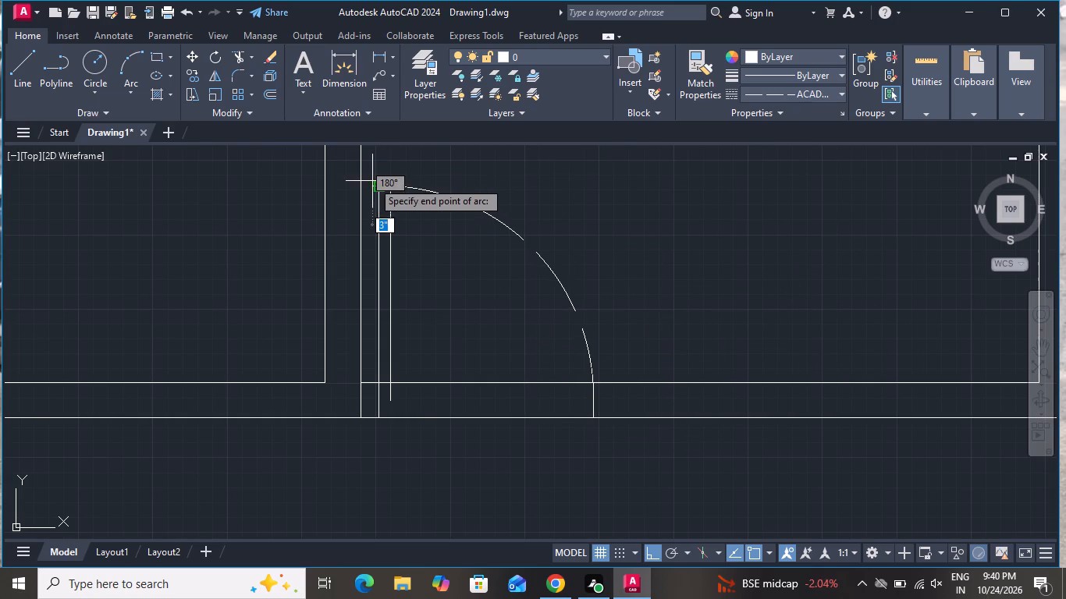
click(375, 186)
Change the new door swing arc's linetype to ByLayer.
click(508, 201)
click(454, 271)
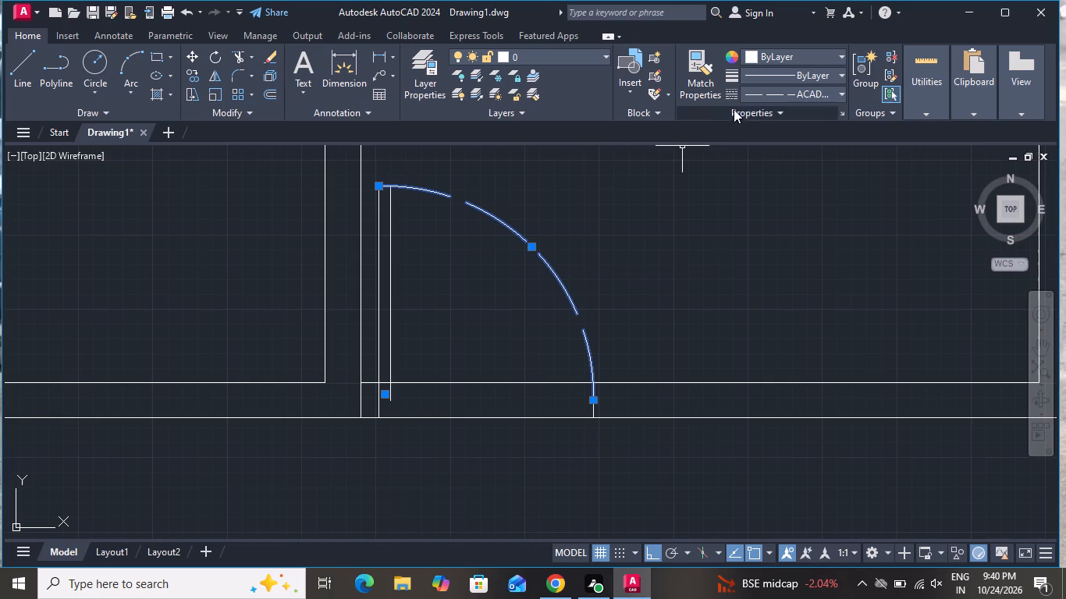
click(755, 91)
click(755, 108)
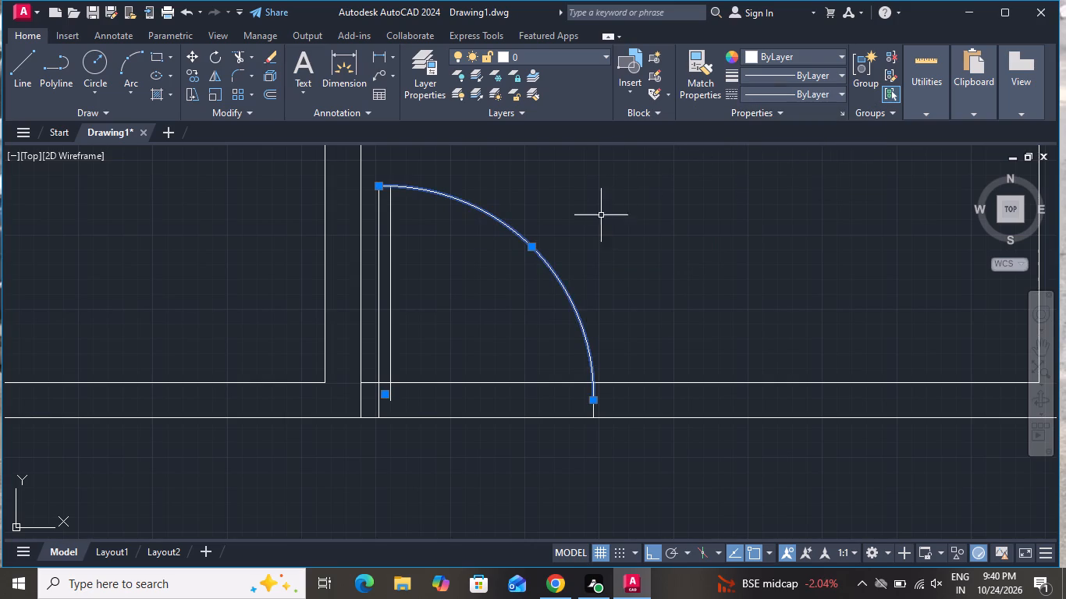
Close the bottom of the door leaf with a short horizontal line from the offset leaf line's lower end to the jamb's midpoint.
scroll(595, 248, down, 1)
click(26, 55)
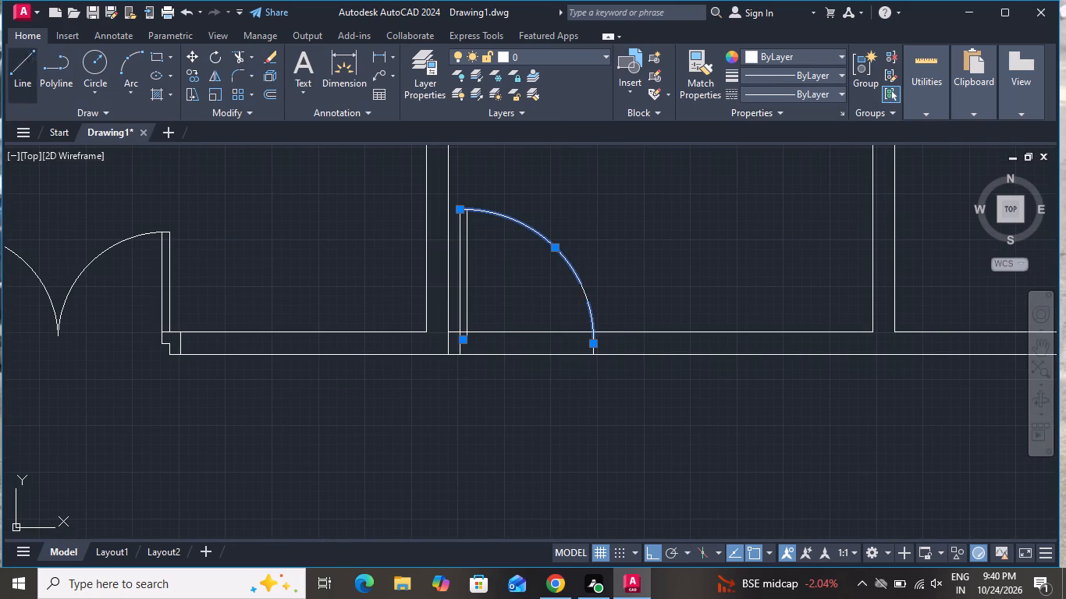
scroll(478, 346, up, 3)
click(420, 339)
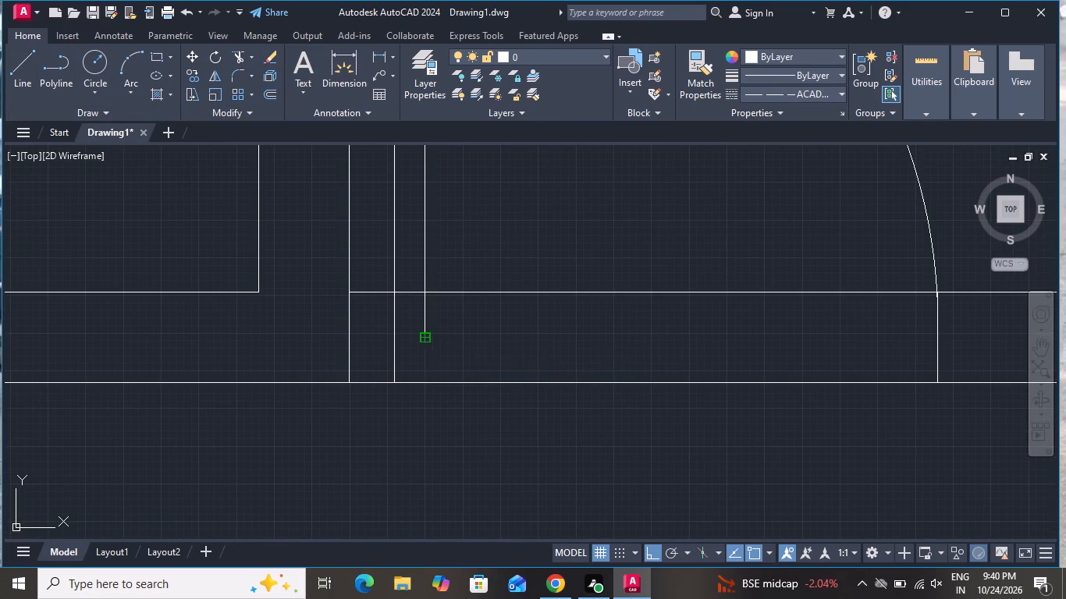
click(393, 340)
right_click(393, 340)
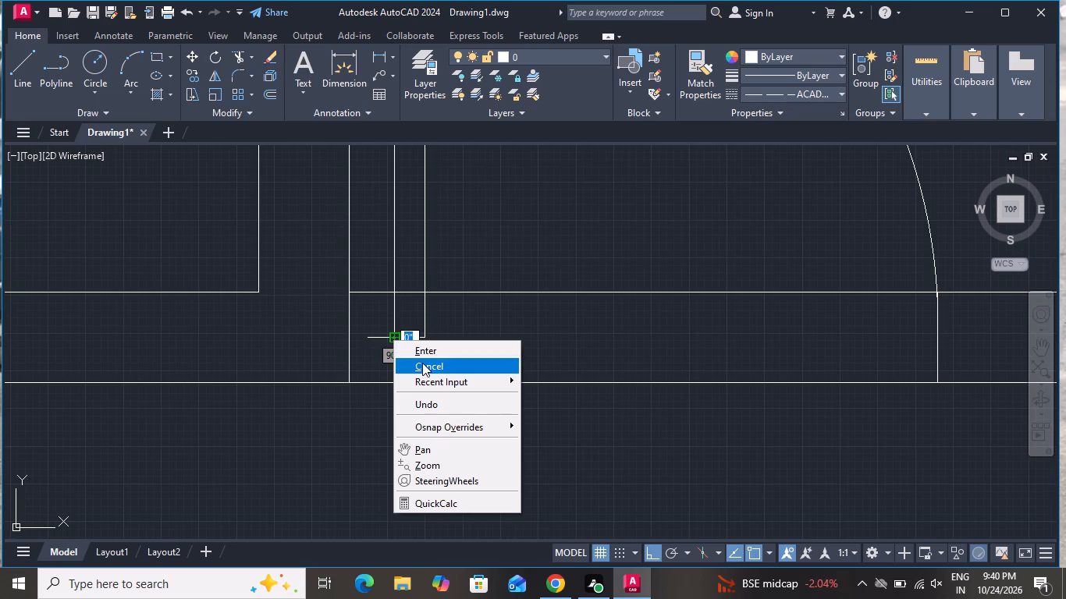
click(422, 367)
Trim the jamb segment between the inner wall line and the leaf's bottom, and both wall lines across the middle south room's door opening.
click(238, 59)
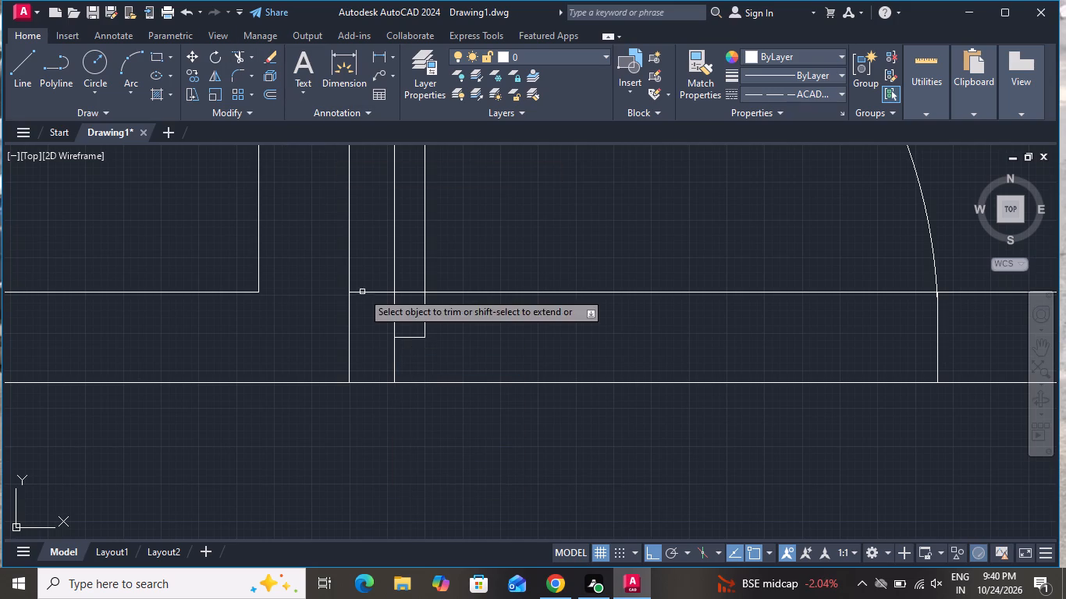
click(375, 315)
click(402, 309)
click(463, 289)
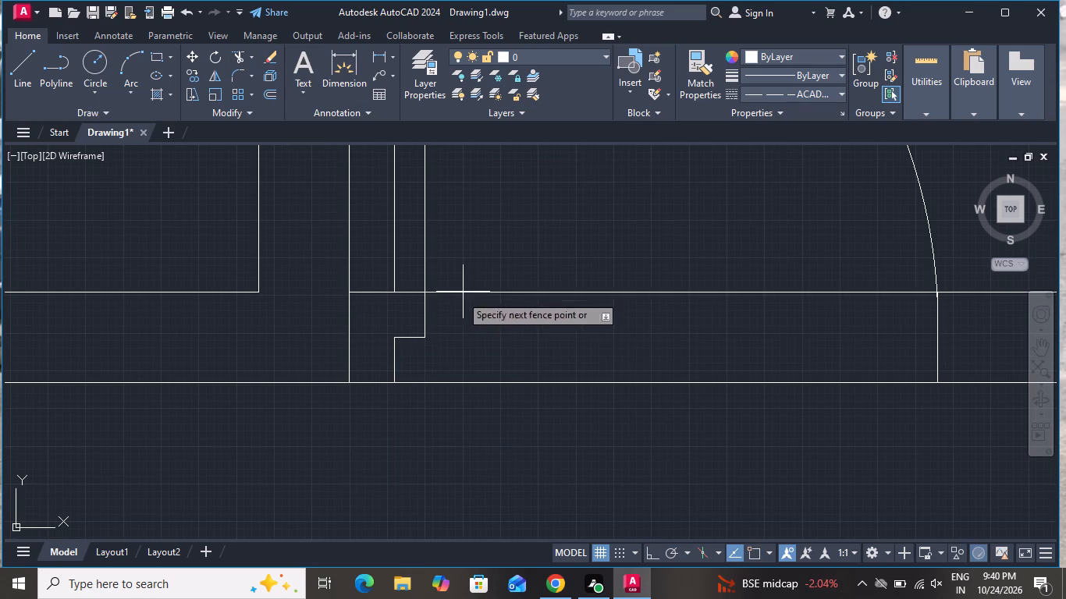
click(463, 358)
click(462, 401)
click(473, 348)
scroll(474, 349, down, 2)
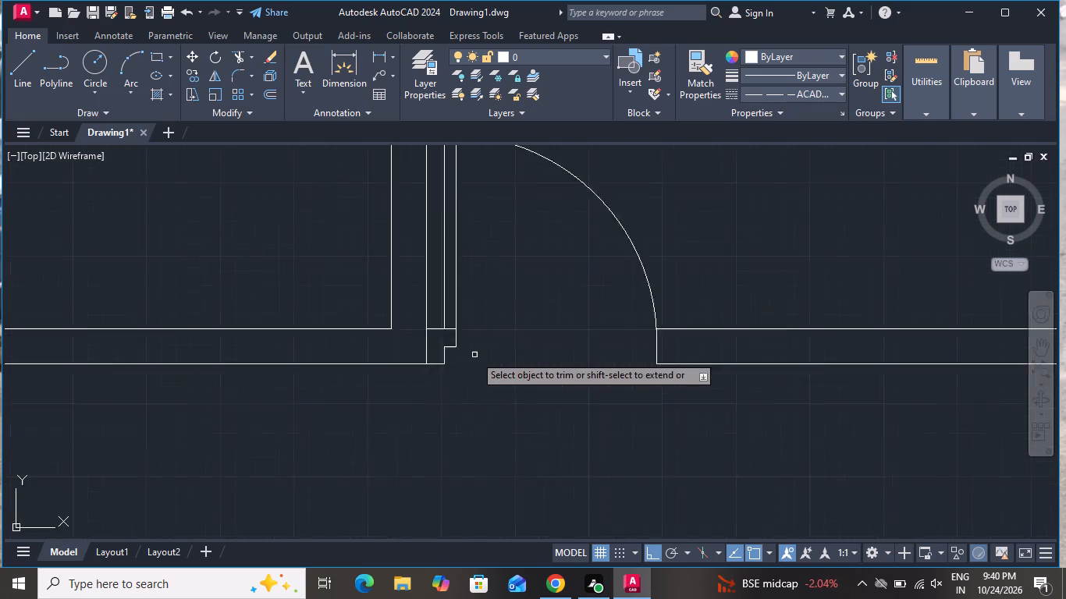
scroll(474, 355, down, 2)
right_click(590, 234)
click(595, 267)
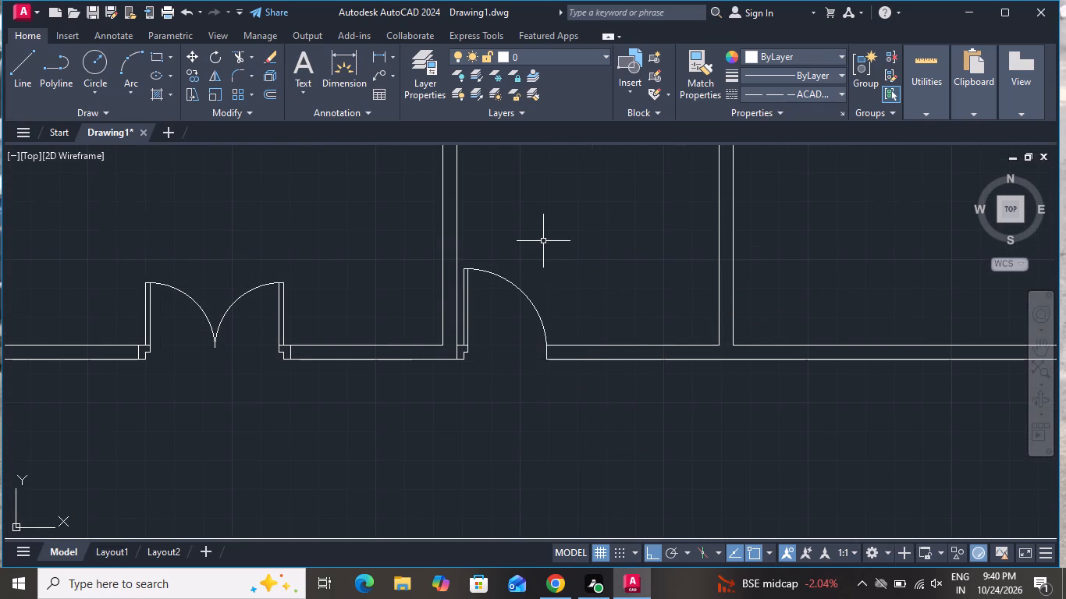
scroll(545, 241, down, 2)
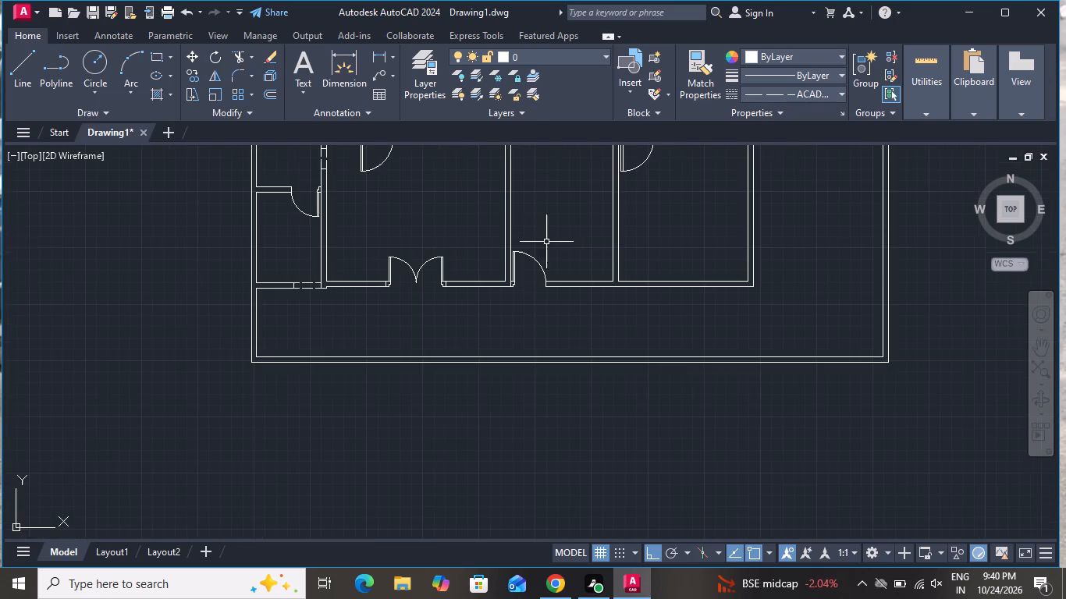
Draw a short vertical line across the southeast room's south wall, from the inner wall line's midpoint to the outer wall line.
click(17, 71)
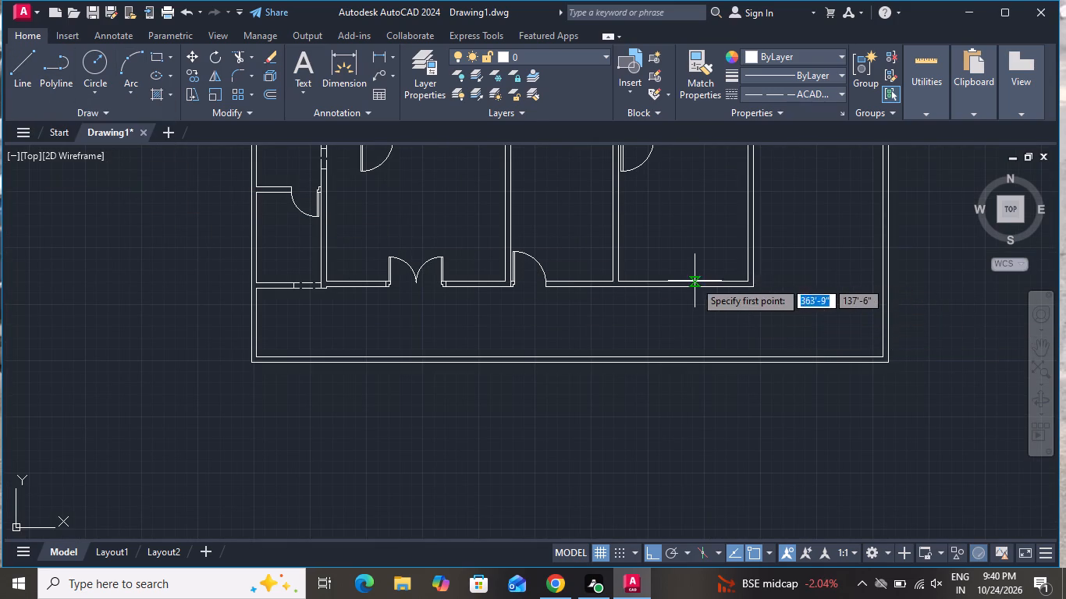
scroll(695, 281, up, 2)
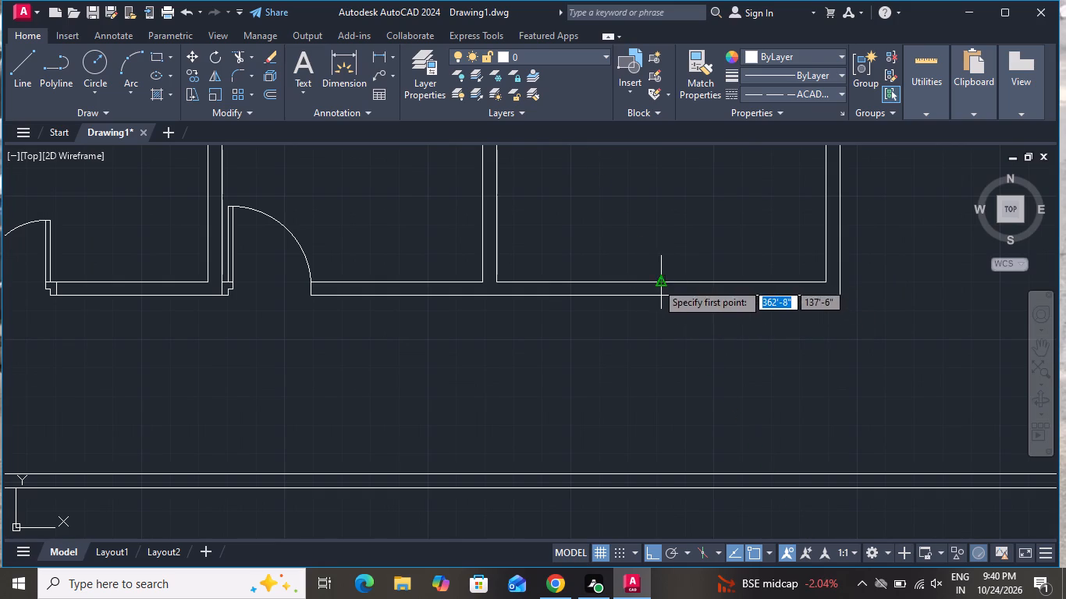
click(659, 282)
click(657, 297)
right_click(657, 297)
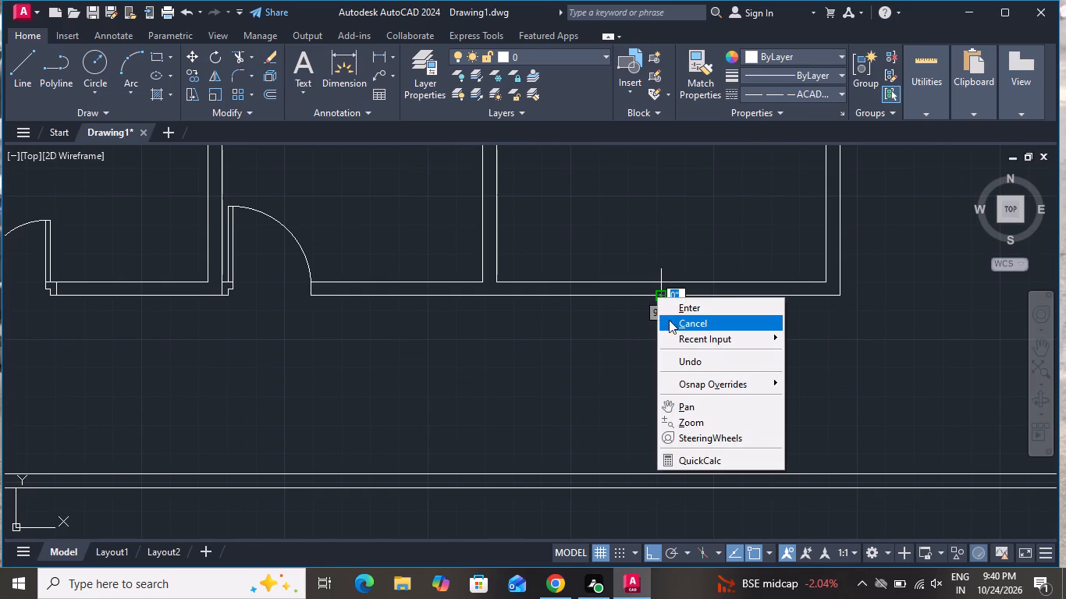
click(668, 335)
click(676, 320)
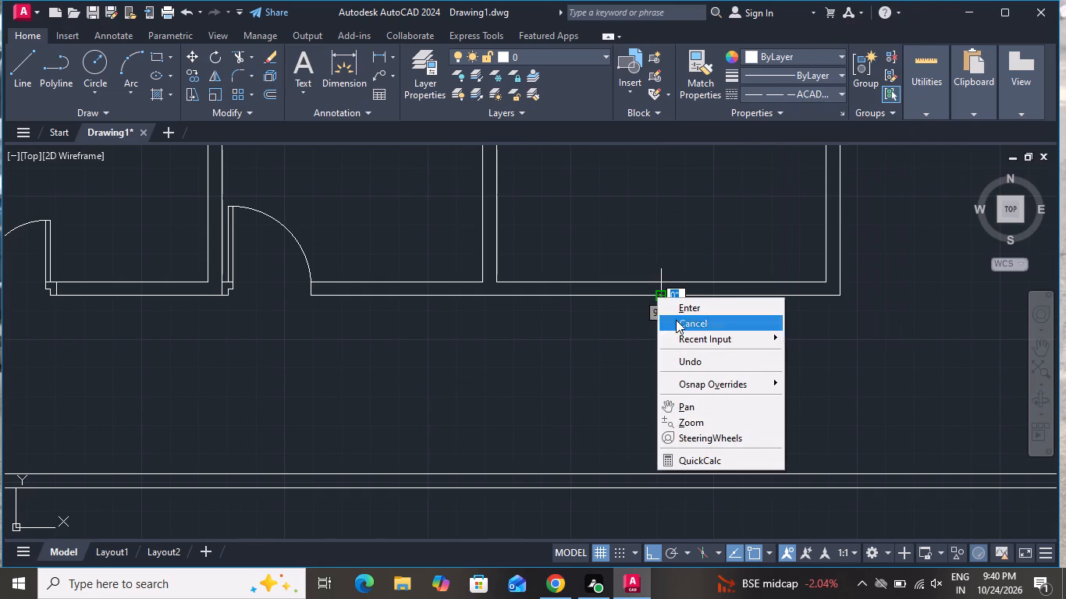
Offset the short vertical line in the southeast room's south wall by 2' to both its west and east sides.
text(o)
key(space)
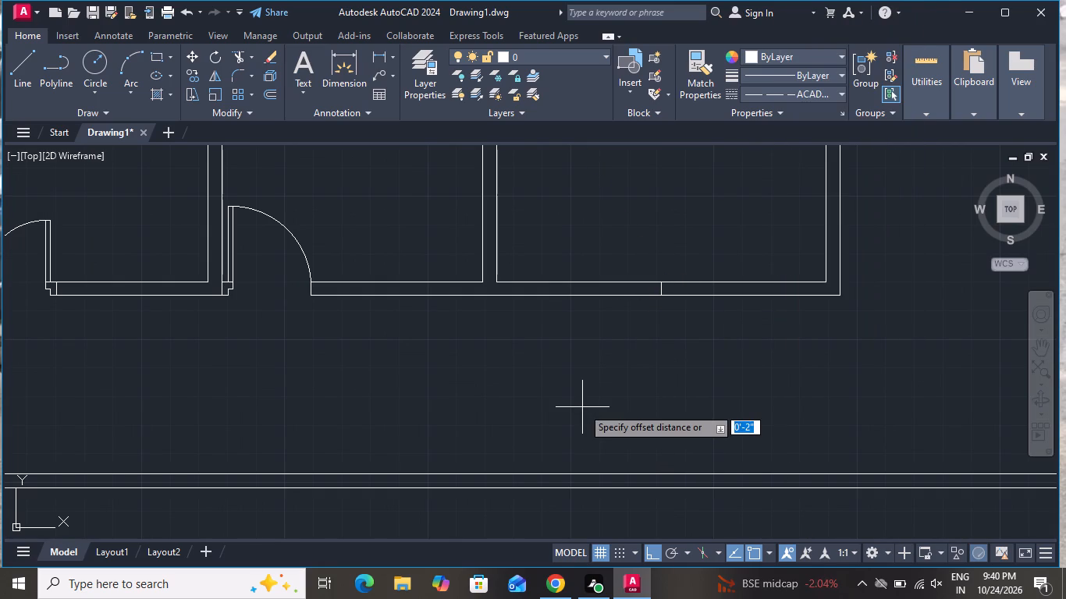
key(2)
key(apostrophe)
key(Return)
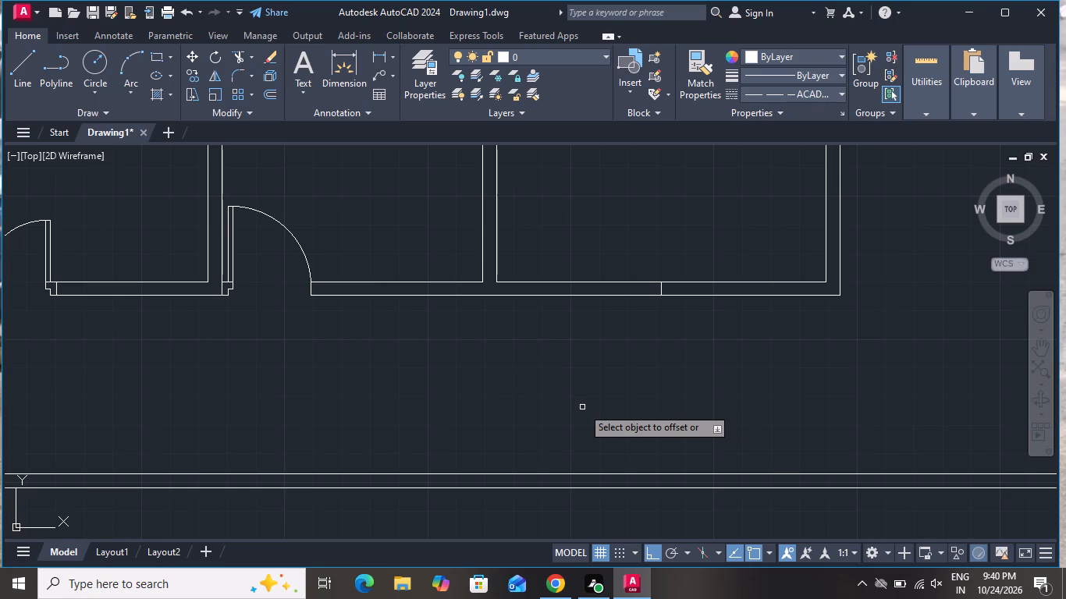
scroll(673, 287, up, 2)
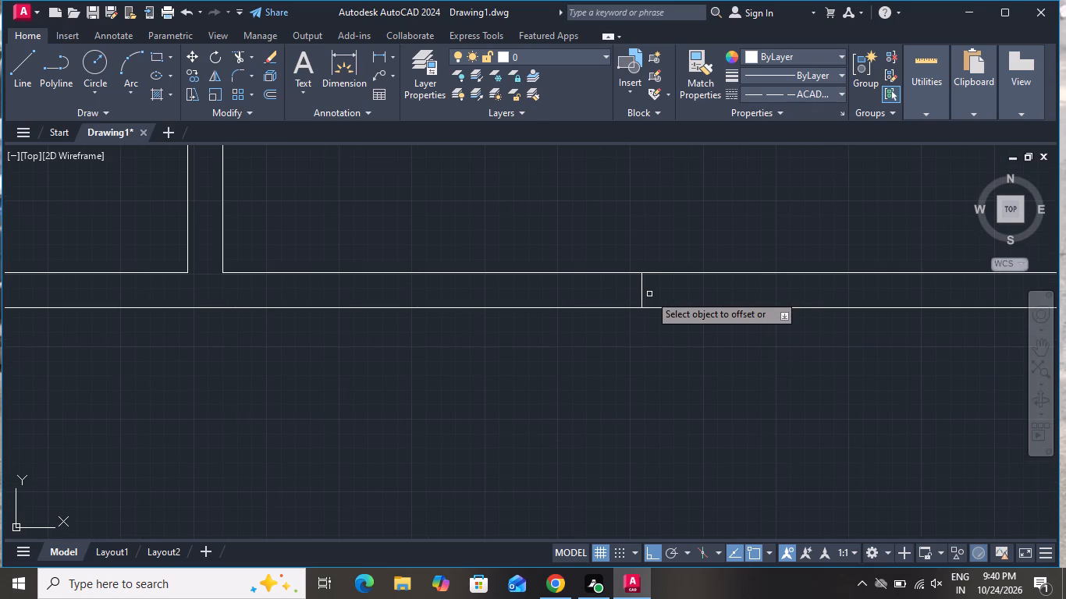
click(643, 294)
click(562, 299)
click(647, 288)
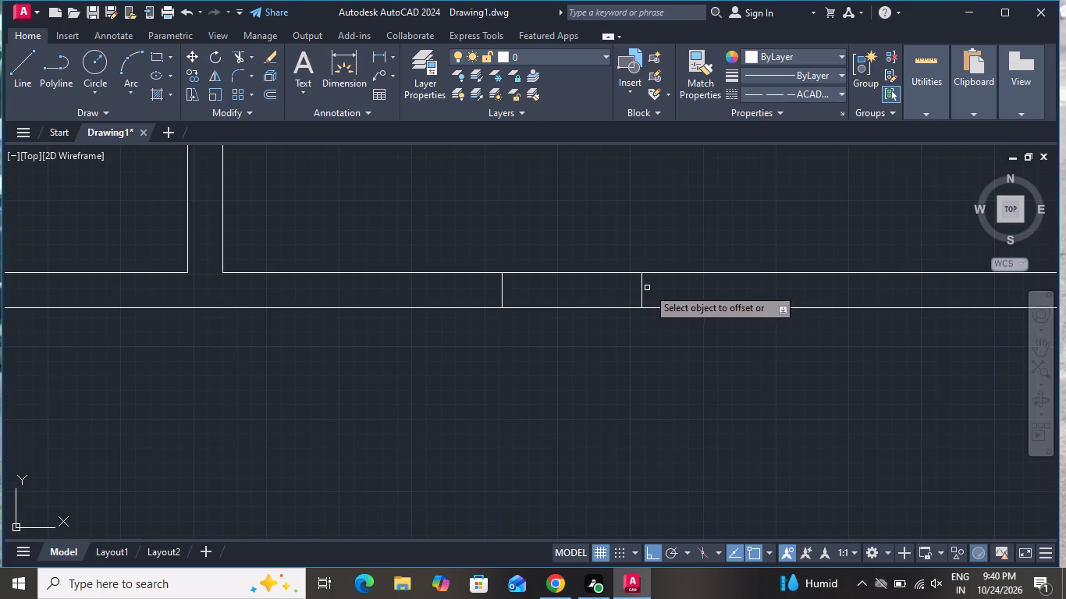
click(683, 293)
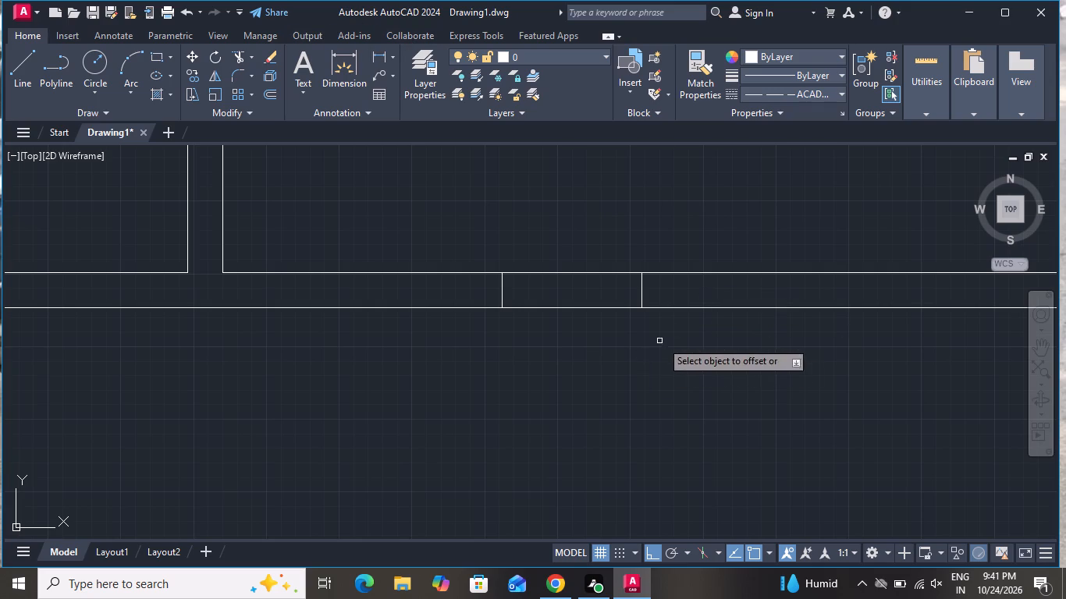
click(643, 292)
click(709, 292)
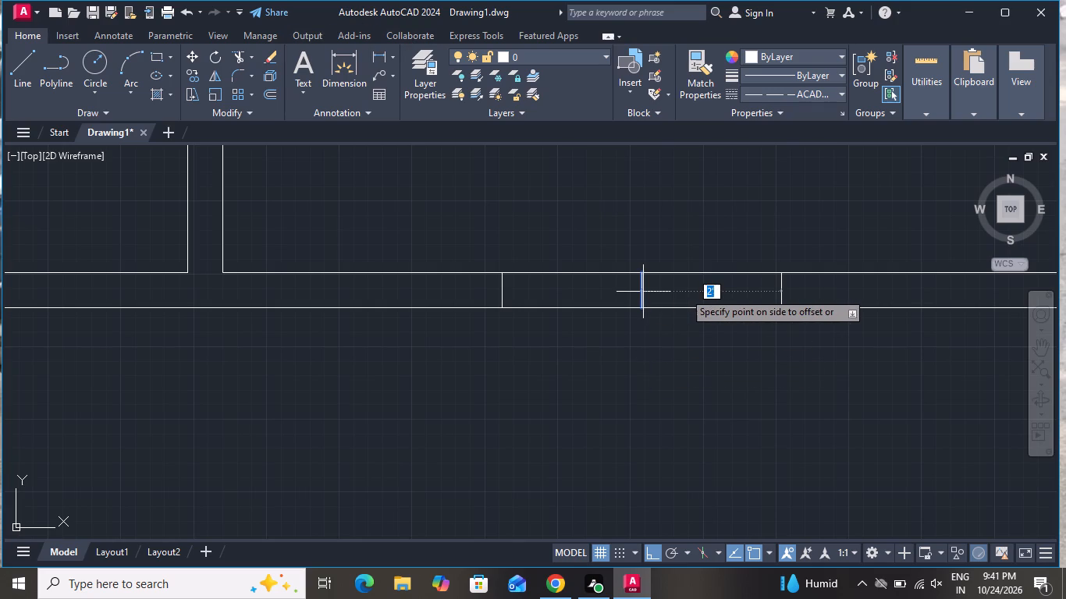
click(709, 292)
click(752, 276)
right_click(752, 278)
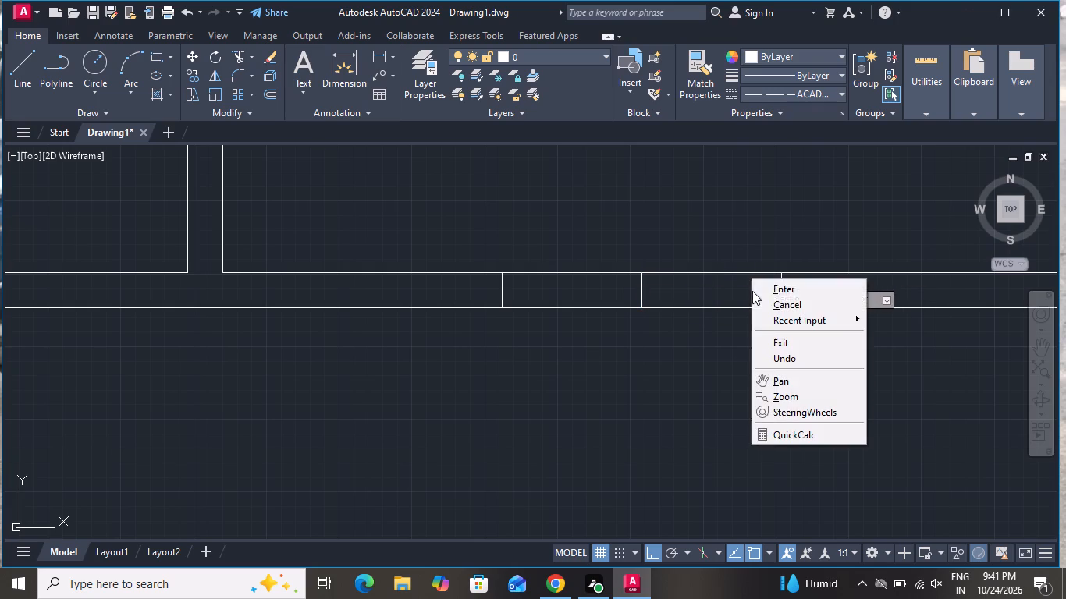
click(760, 299)
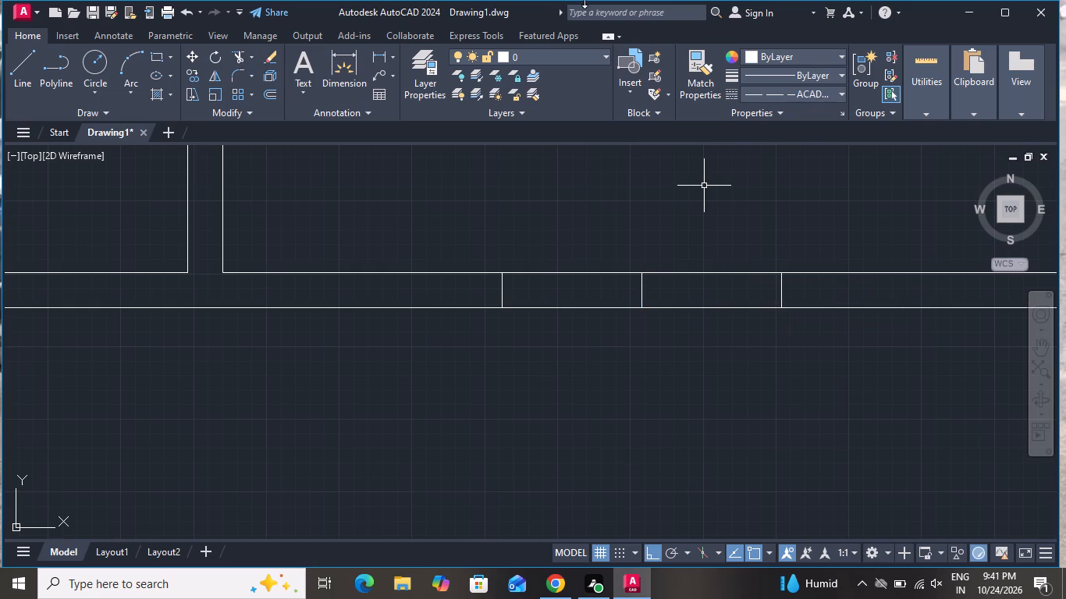
Offset the two outer window boundary lines 2" outward, away from the centre line, to form the window jambs.
scroll(615, 239, down, 1)
text(o 2)
key(shift+quotedbl)
key(Return)
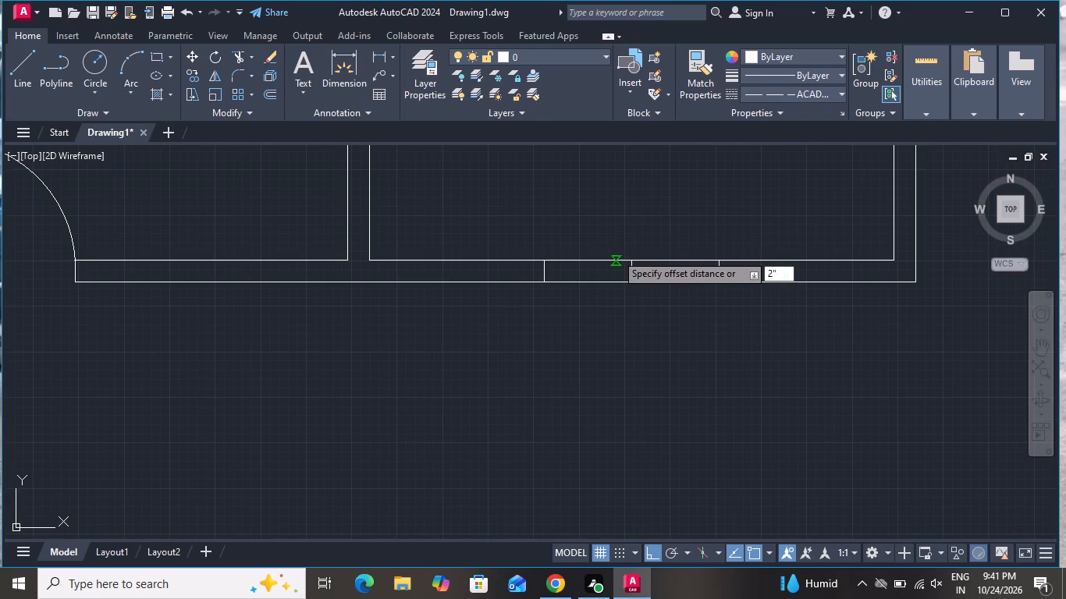
click(543, 275)
click(506, 271)
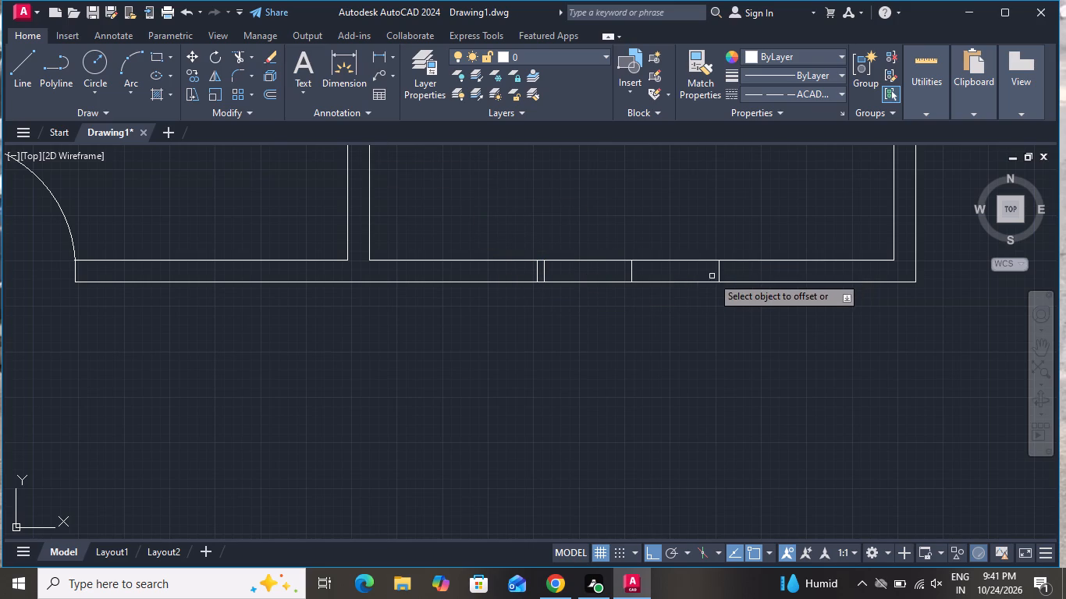
click(719, 274)
click(756, 273)
right_click(684, 328)
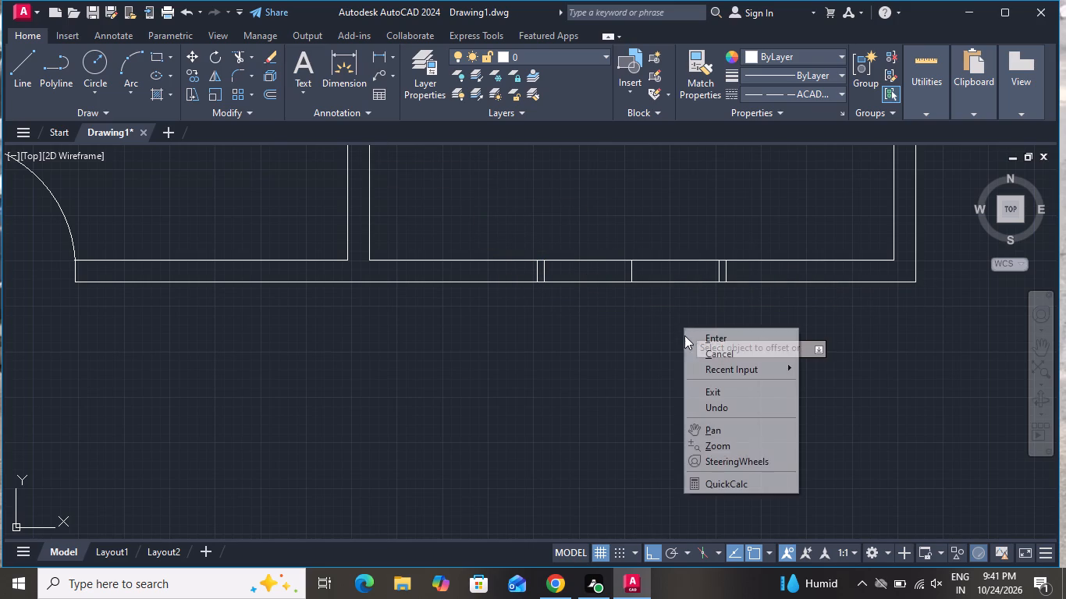
click(692, 356)
Draw a horizontal line along the middle of the wall between the midpoints of the two inner jamb lines.
click(0, 69)
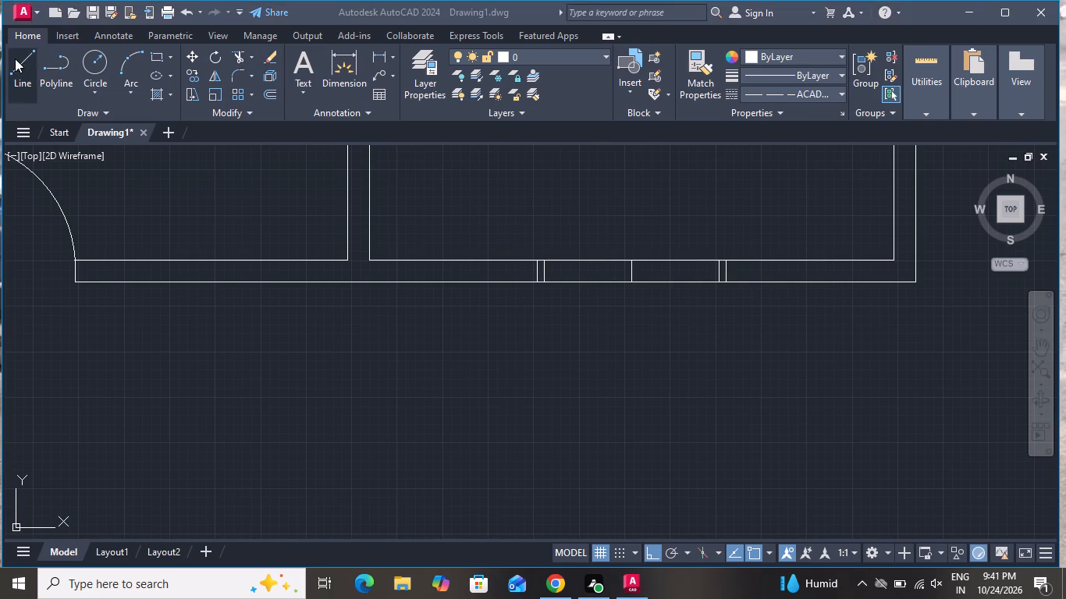
click(17, 60)
scroll(582, 285, up, 1)
click(11, 66)
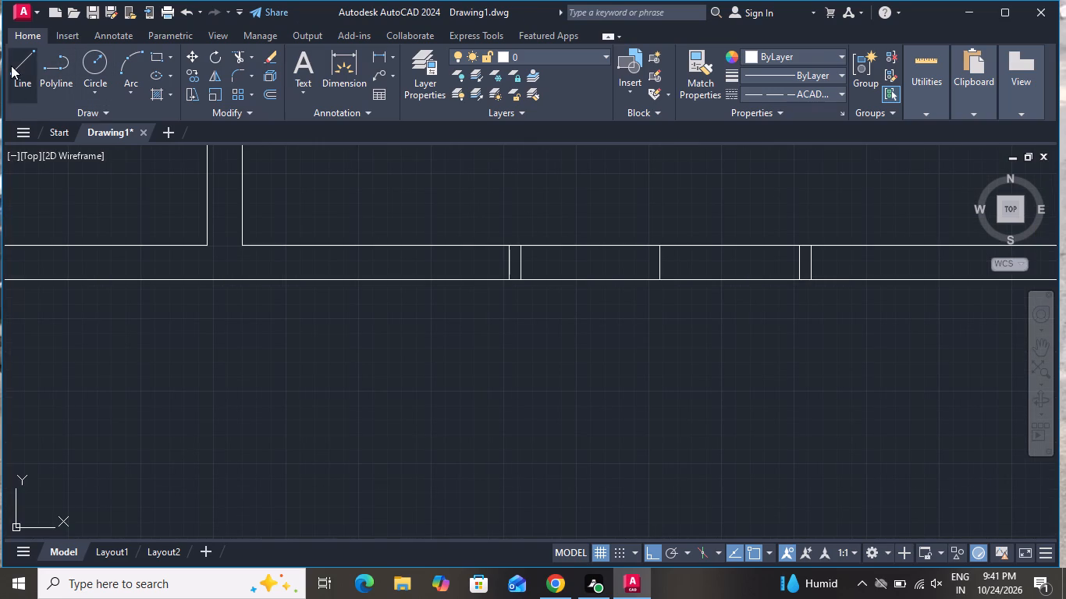
scroll(598, 256, up, 1)
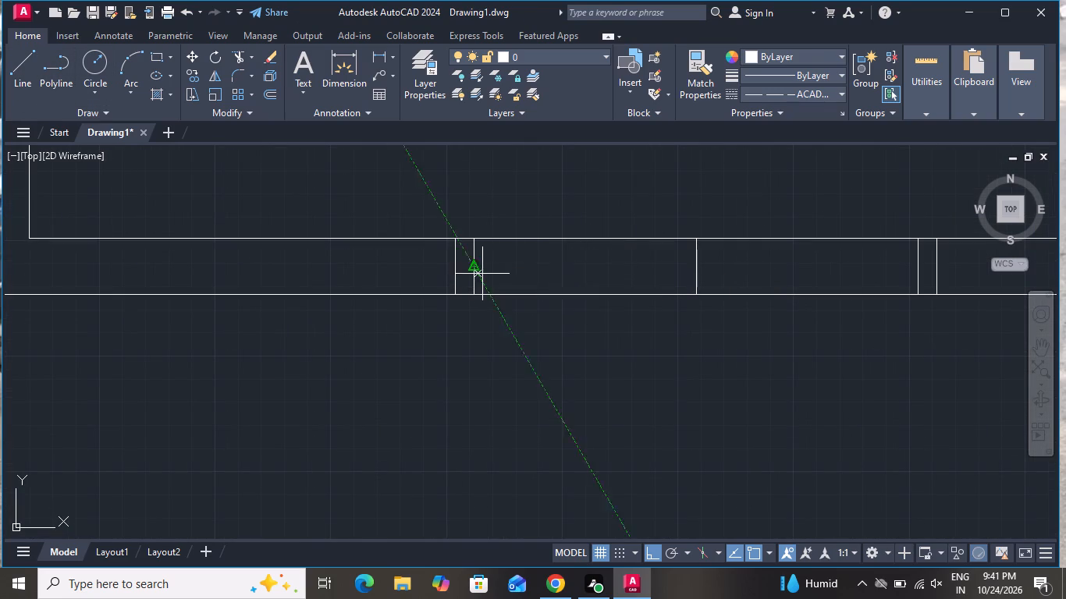
click(475, 269)
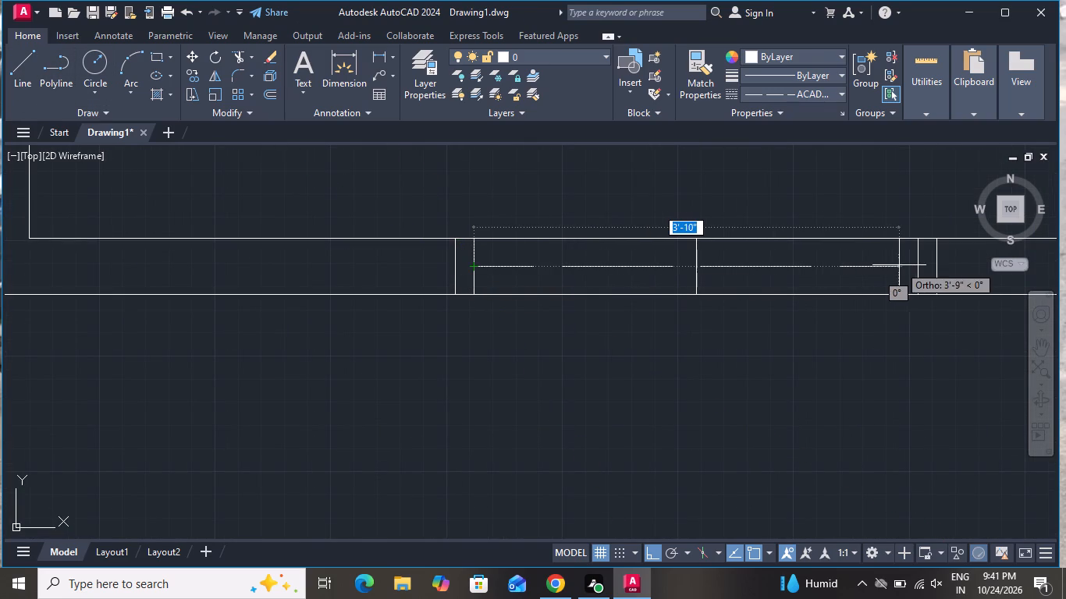
click(922, 264)
right_click(922, 264)
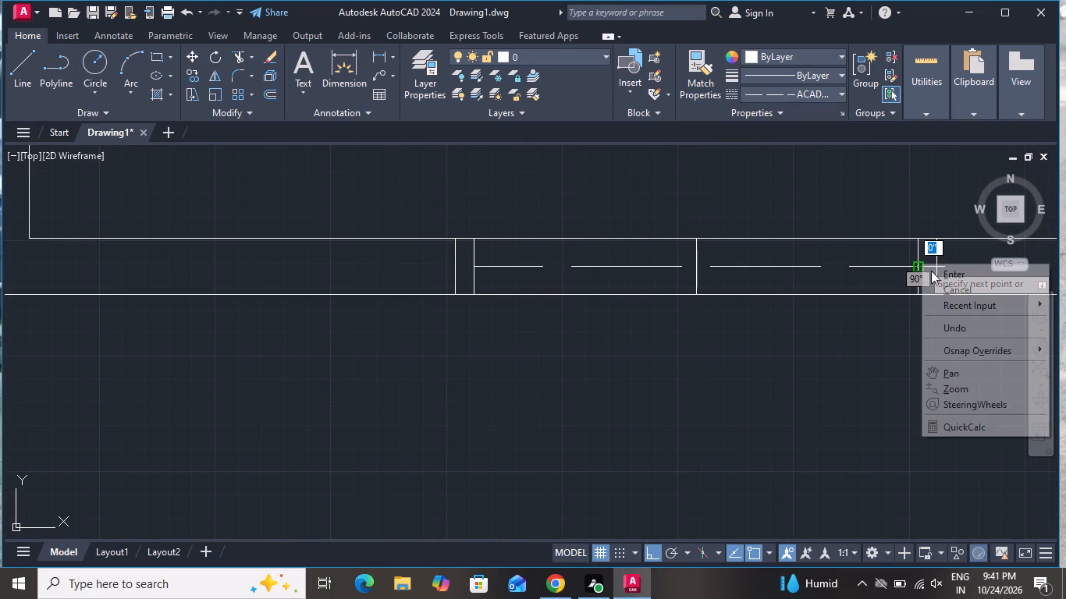
click(936, 279)
Change the horizontal window centreline's linetype to ByLayer.
click(840, 249)
click(823, 275)
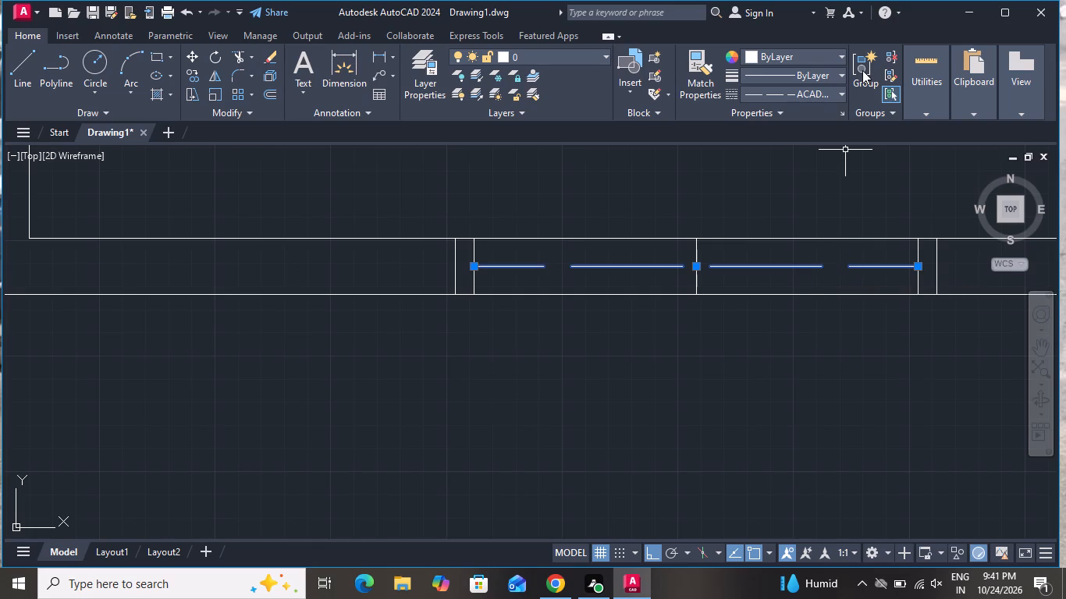
click(808, 90)
click(782, 111)
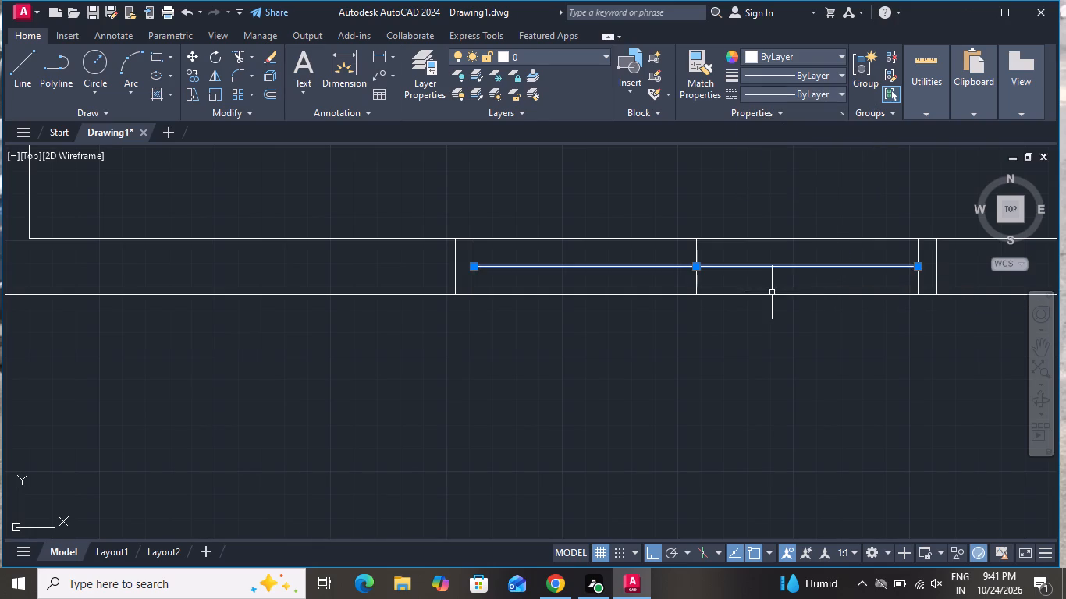
Offset the horizontal window centreline 1" to both its north and south sides.
scroll(755, 335, down, 1)
text(o)
key(space)
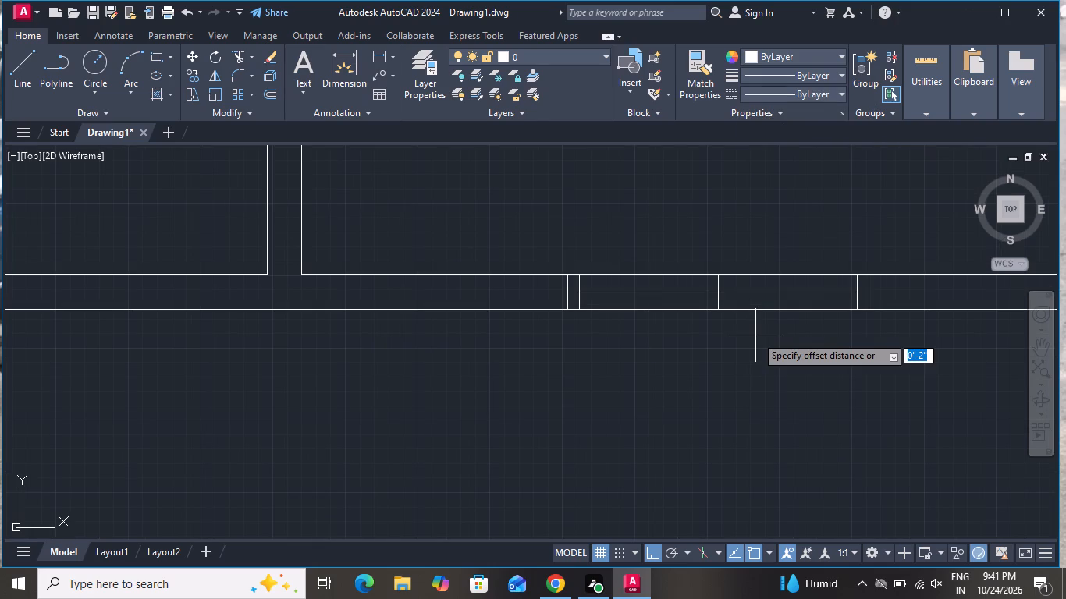
key(1)
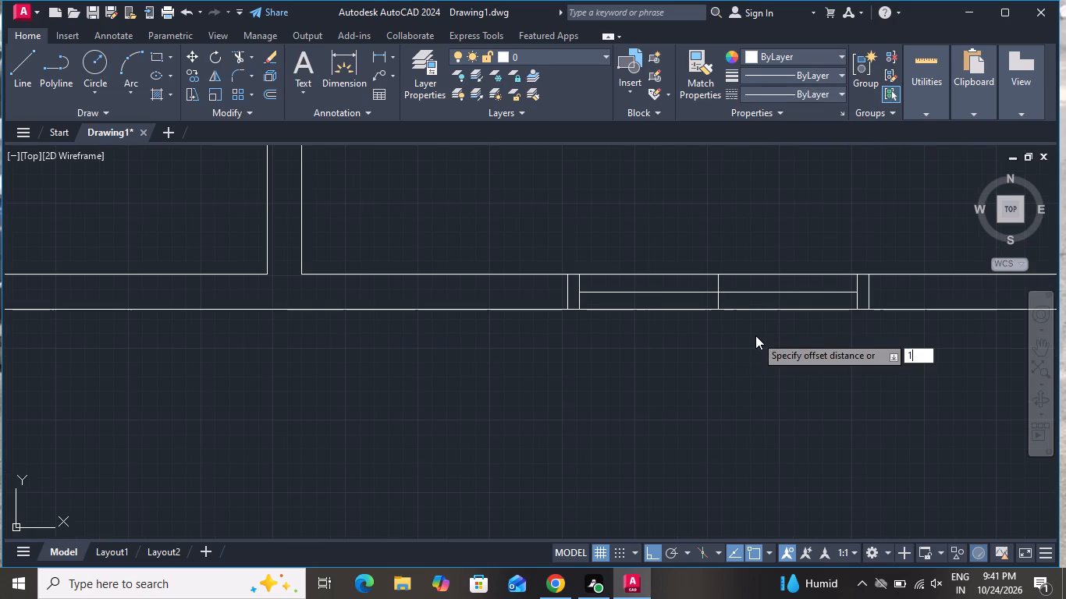
key(shift+quotedbl)
key(Return)
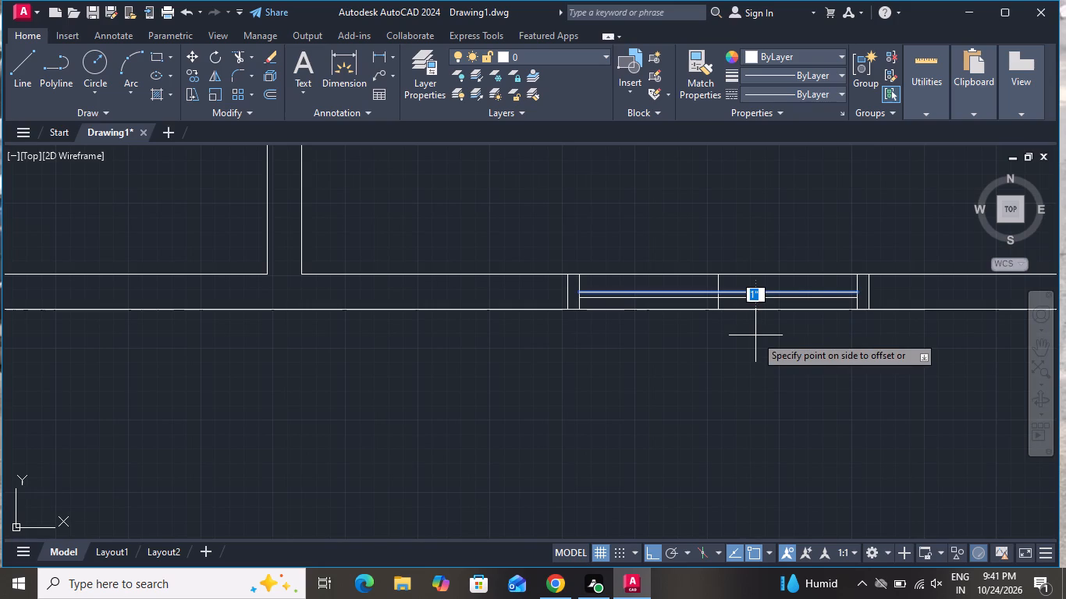
click(815, 300)
scroll(815, 312, up, 1)
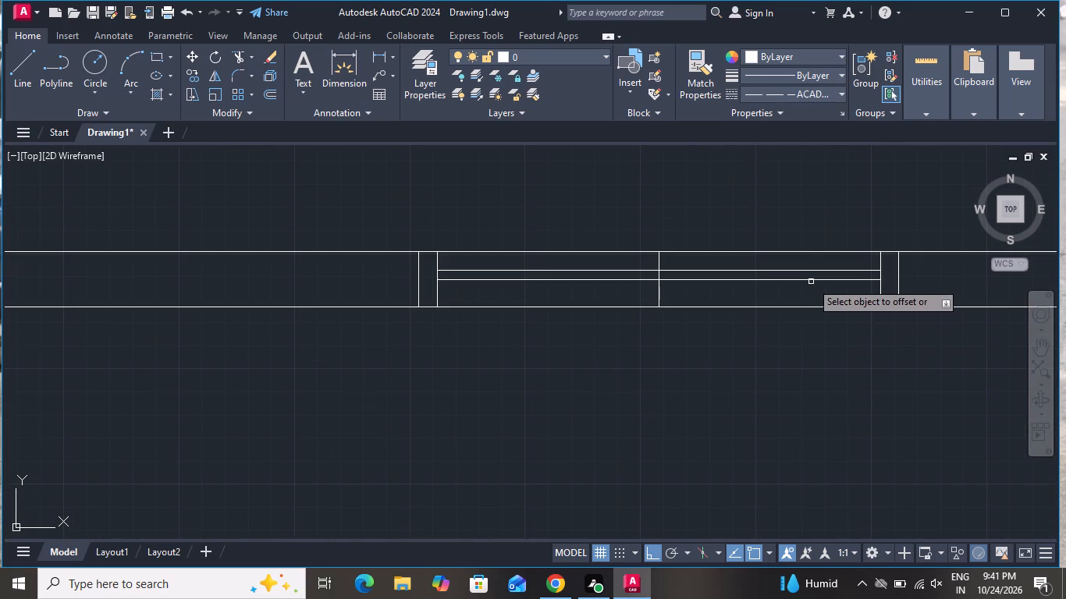
click(811, 282)
click(816, 309)
right_click(713, 351)
click(762, 386)
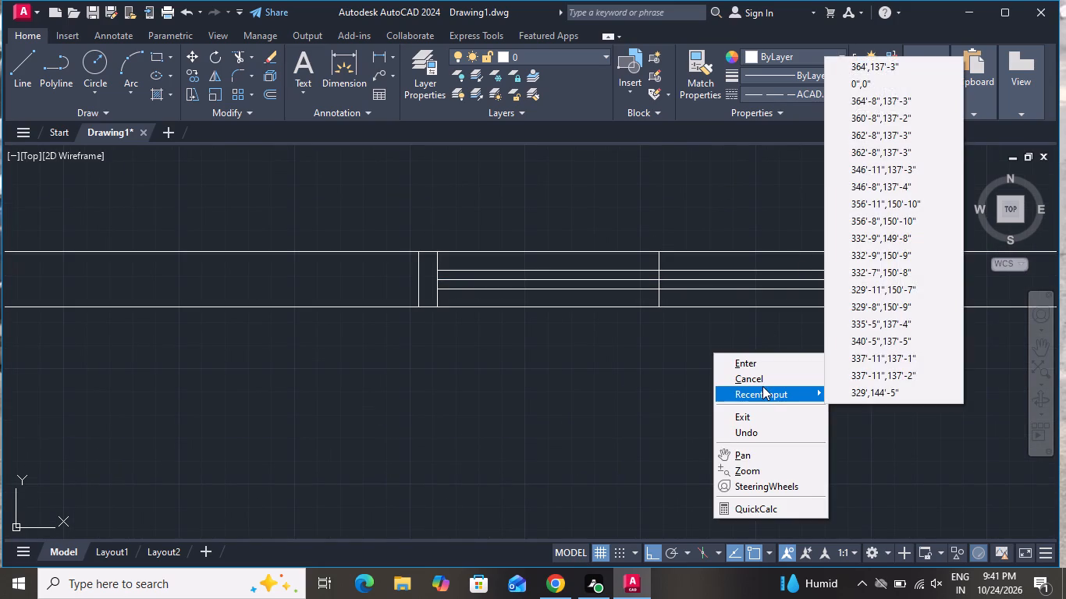
click(761, 377)
Delete the vertical midpoint line and the horizontal centreline from the southeast room's window.
scroll(656, 264, up, 3)
click(691, 313)
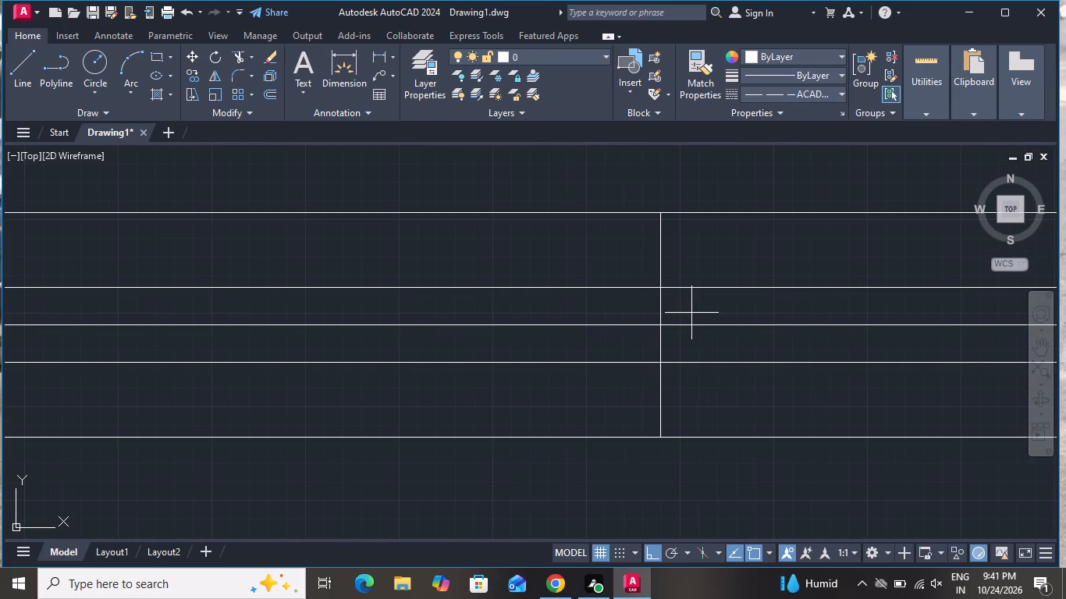
click(618, 339)
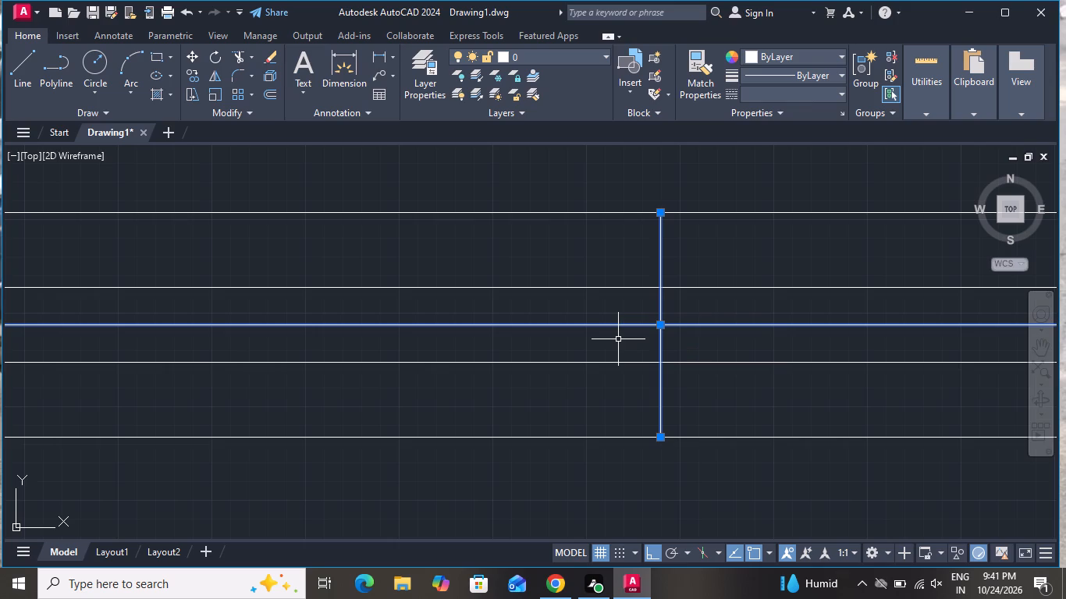
key(Delete)
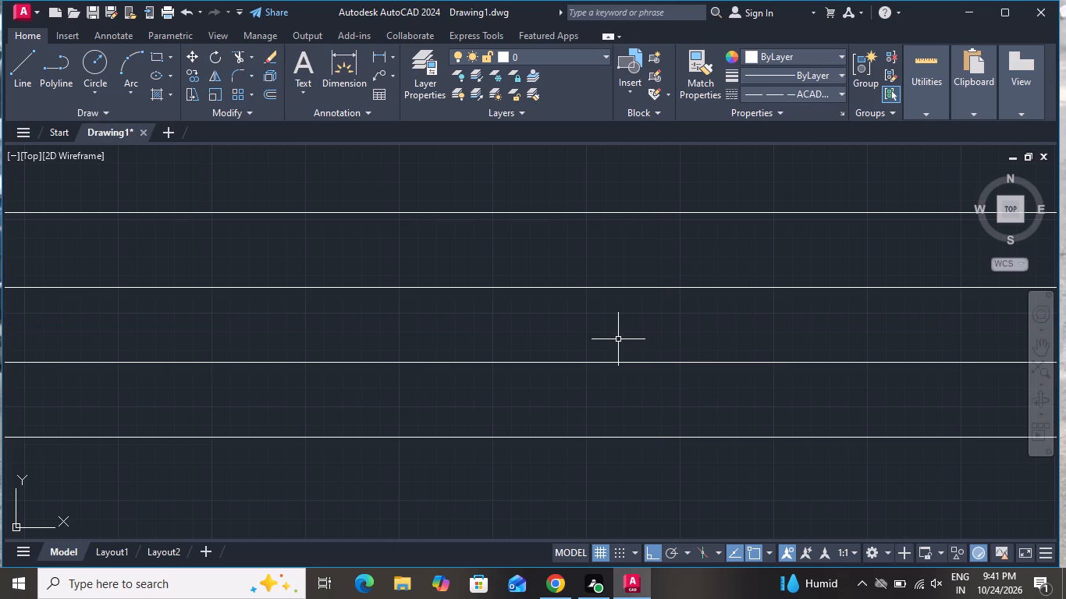
Draw a short horizontal line across the house's east wall, from the northeast room door's jamb corner to the outer wall face.
scroll(556, 341, down, 2)
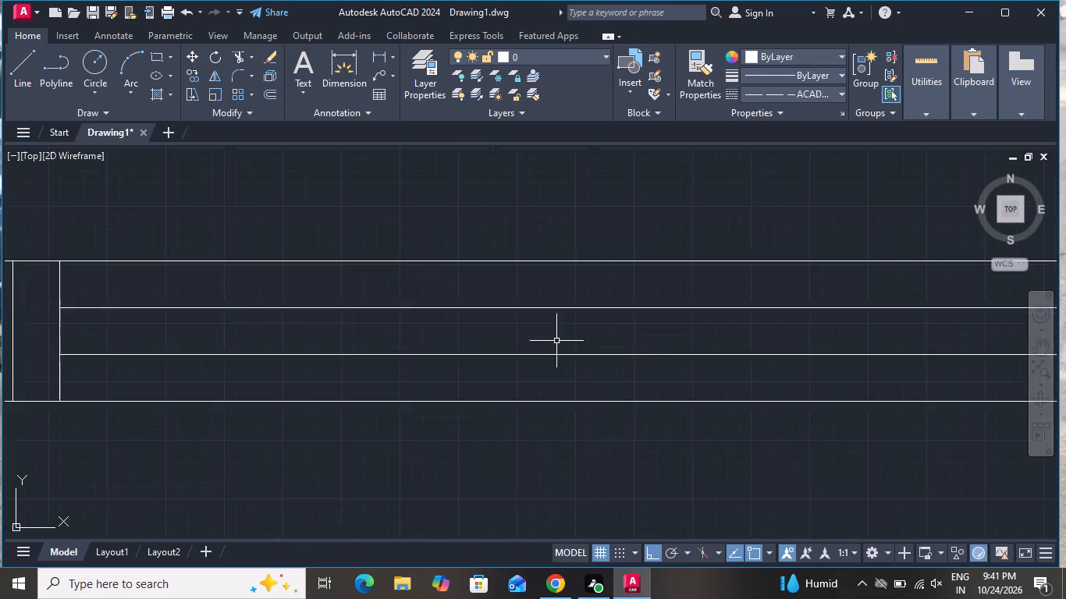
scroll(559, 343, down, 3)
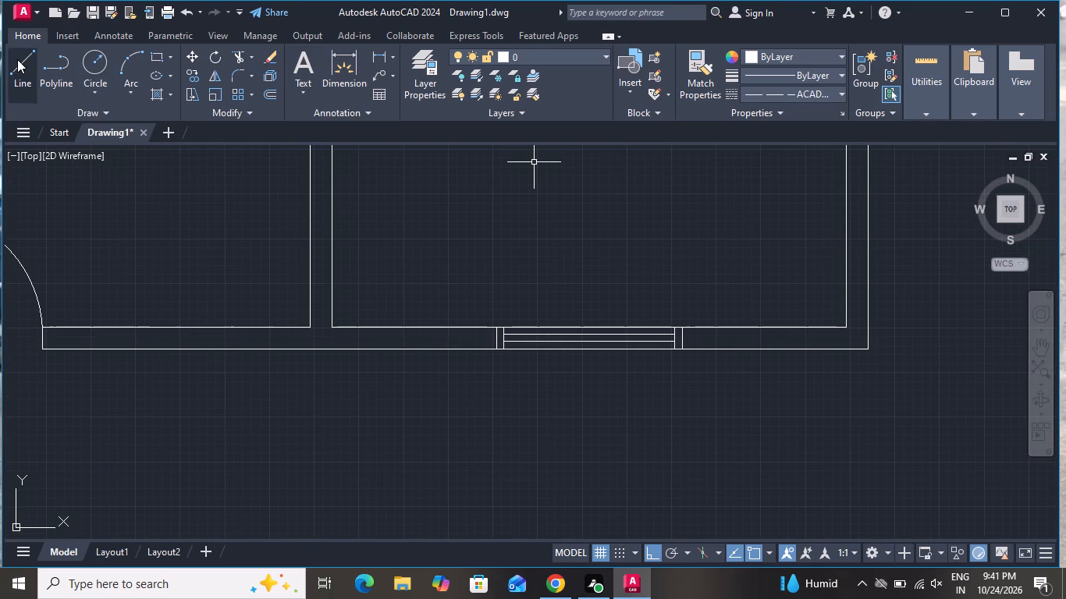
click(17, 59)
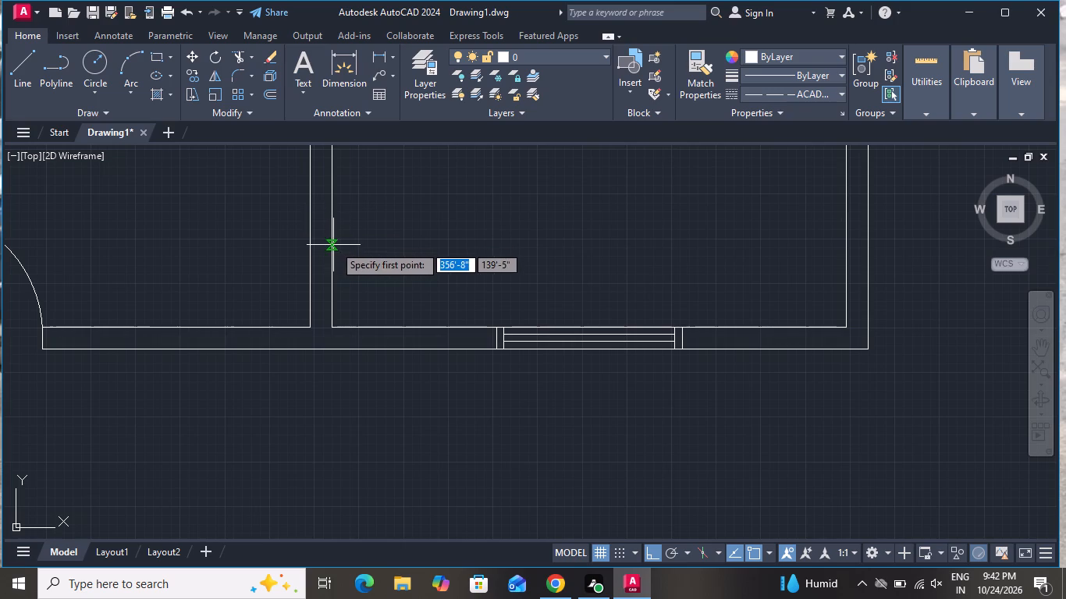
scroll(430, 258, down, 1)
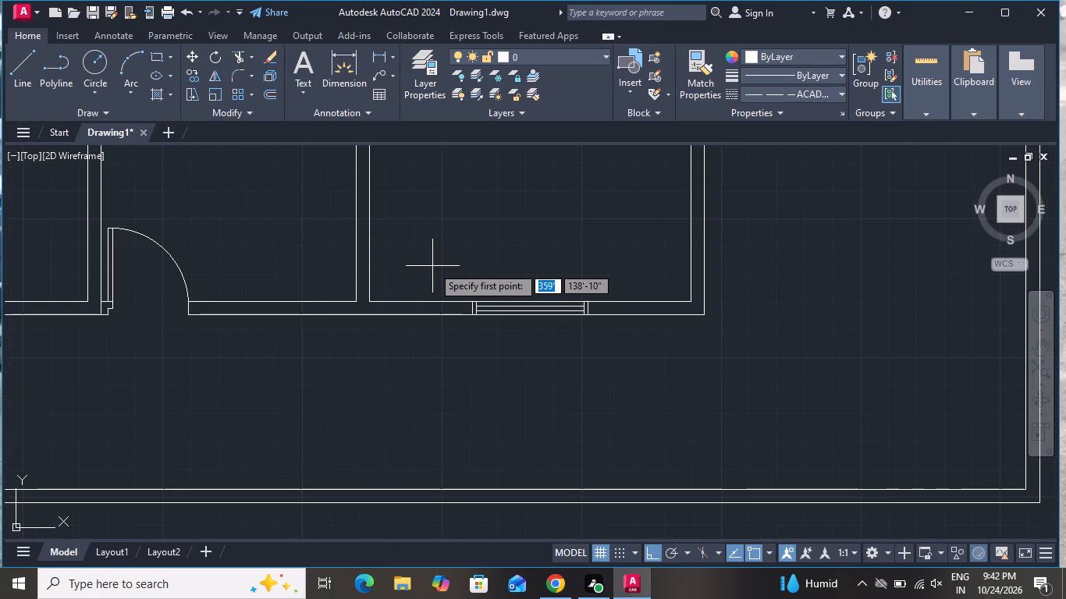
scroll(434, 271, down, 4)
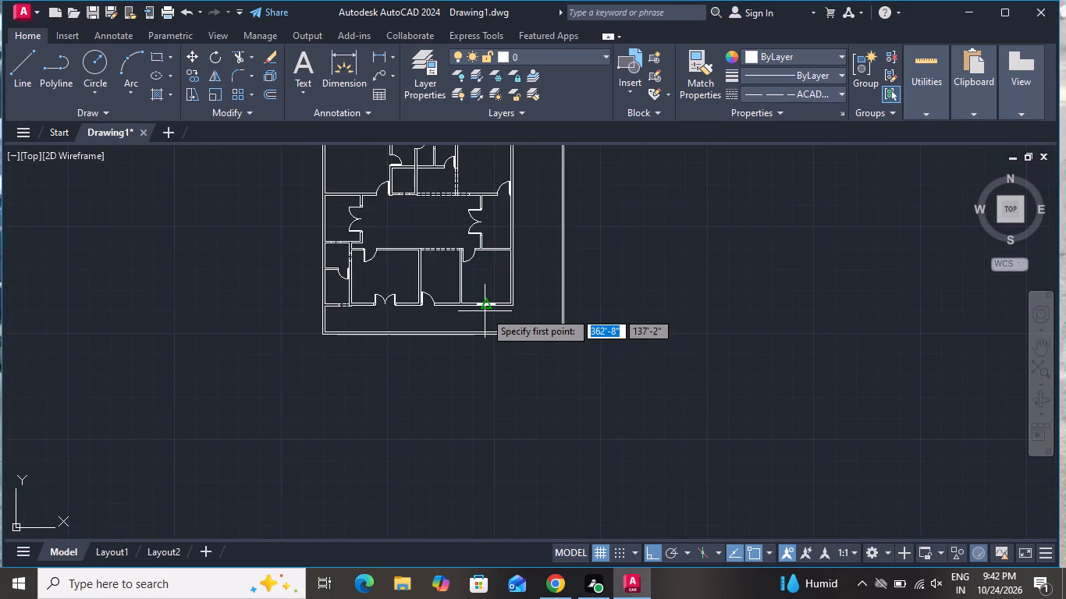
scroll(485, 311, down, 1)
scroll(501, 211, up, 4)
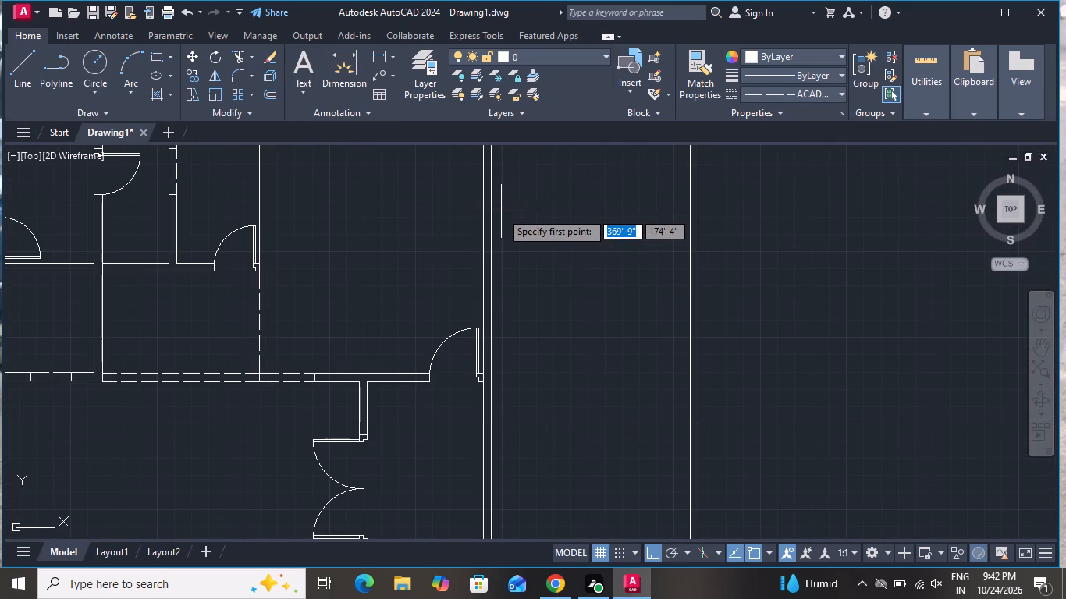
scroll(501, 225, down, 1)
scroll(508, 270, up, 3)
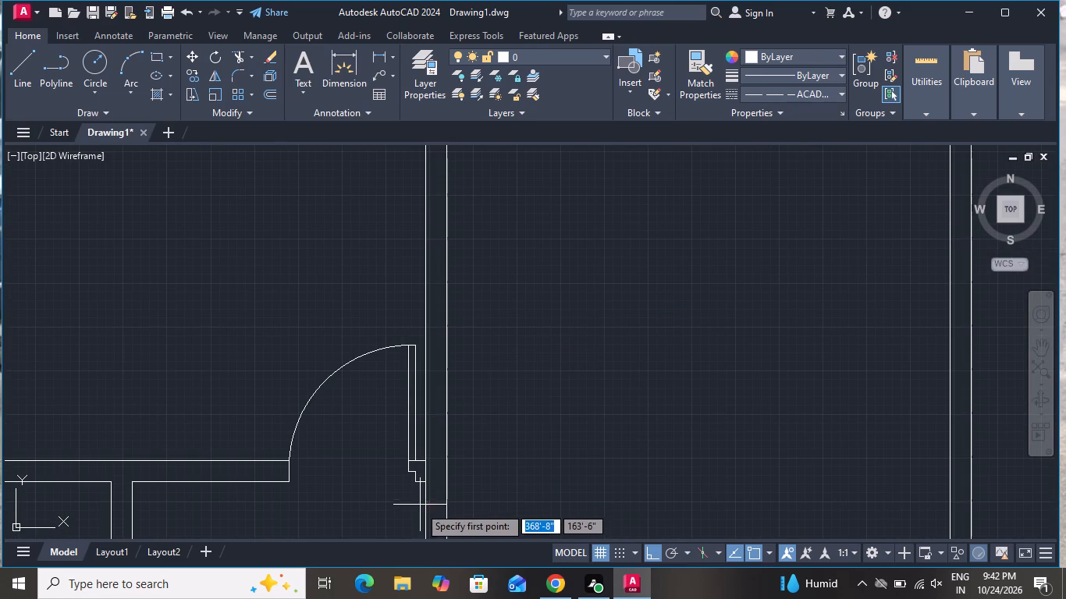
scroll(418, 509, up, 1)
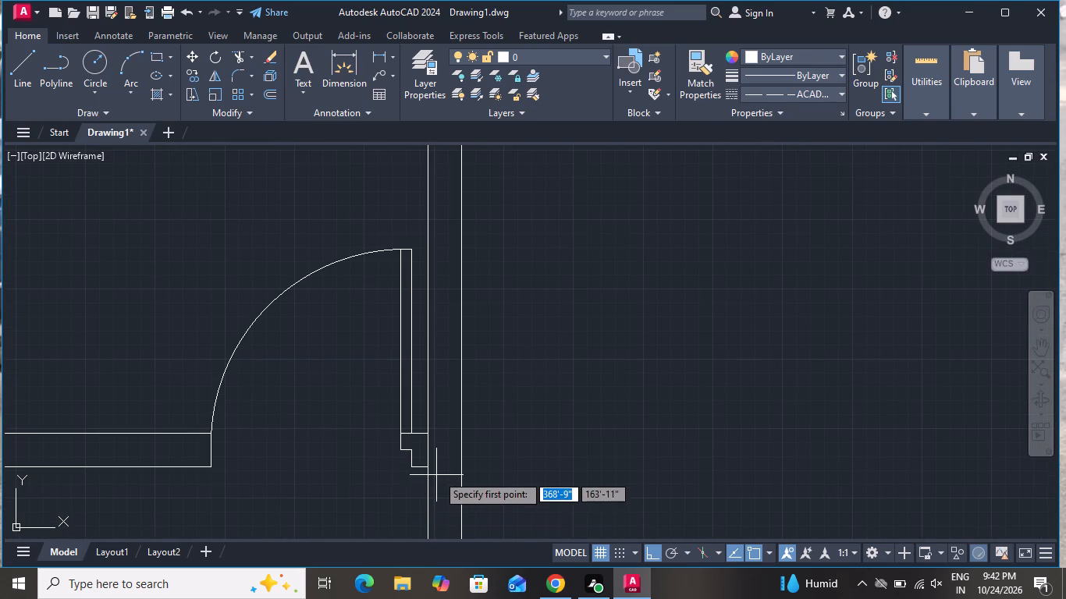
click(427, 468)
click(464, 468)
right_click(465, 470)
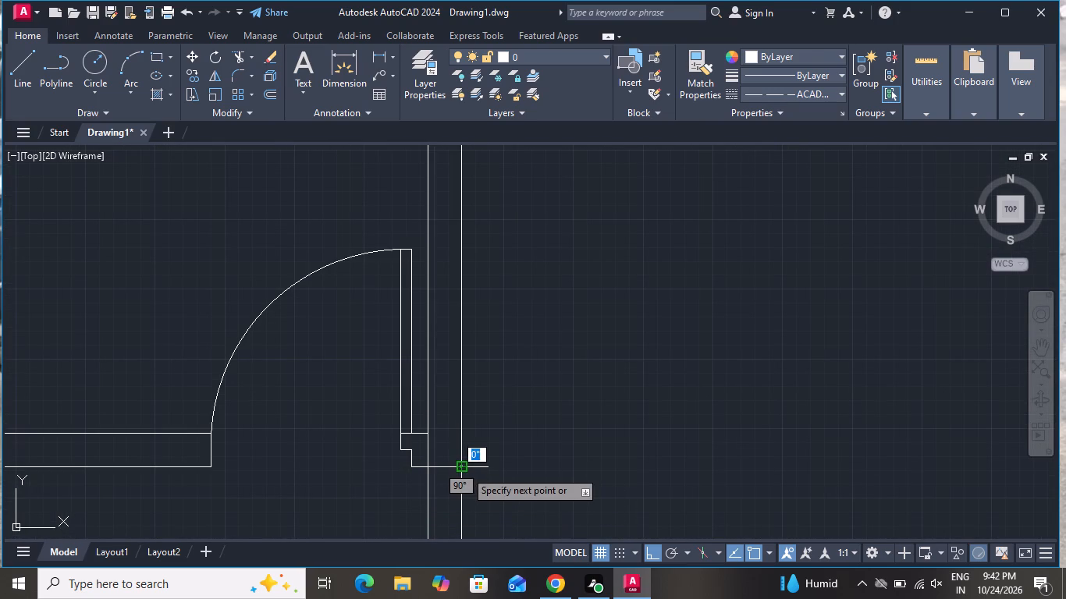
click(513, 324)
Draw a 6" horizontal line across the northeast room's east wall, slightly north of the wall's middle.
scroll(538, 343, down, 3)
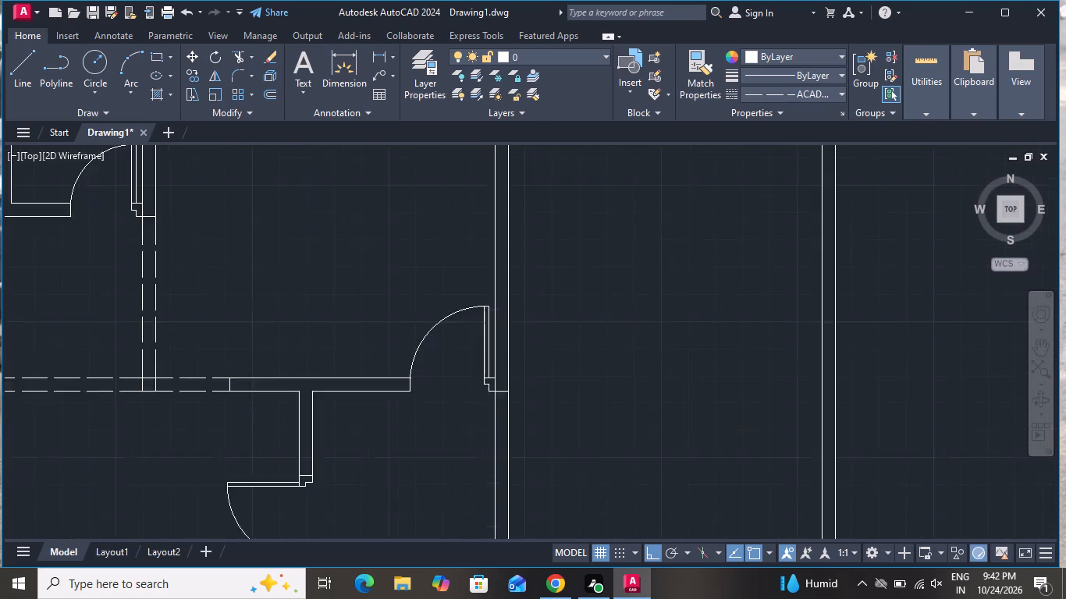
scroll(540, 343, down, 1)
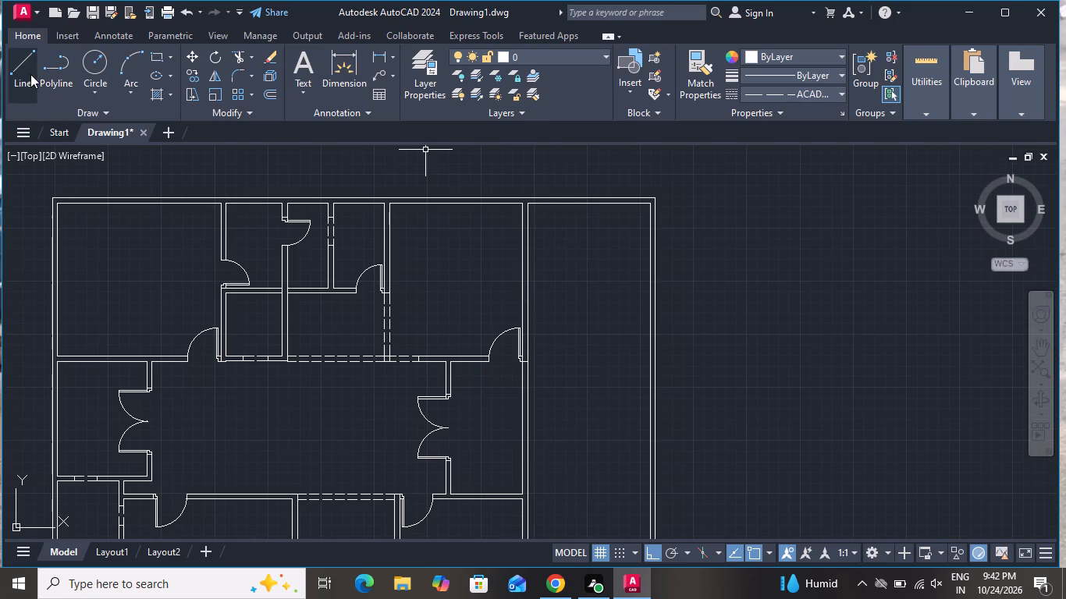
click(30, 74)
scroll(496, 299, up, 1)
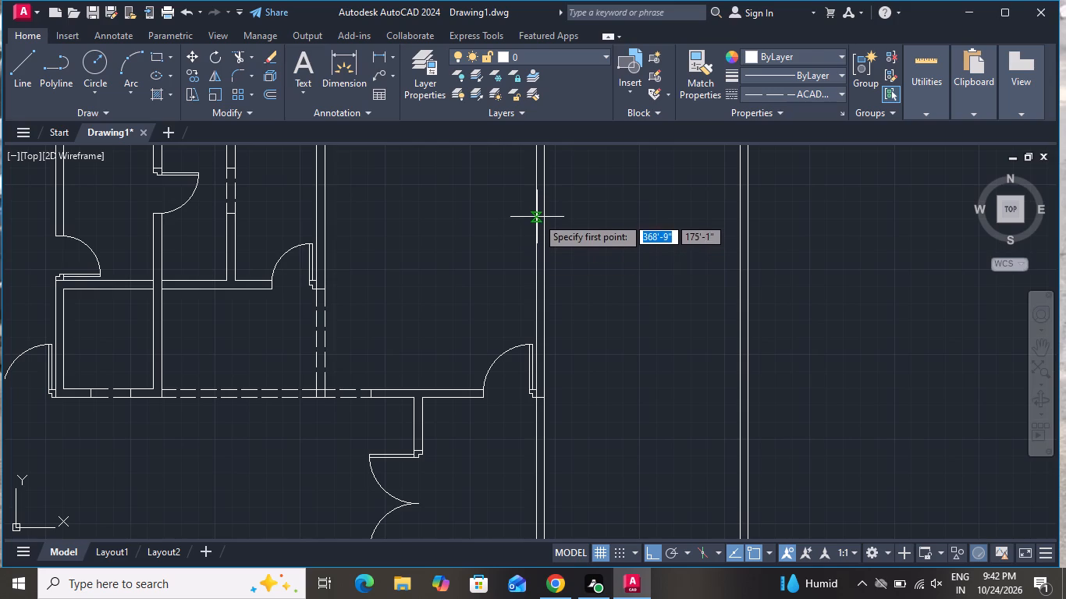
scroll(537, 193, down, 2)
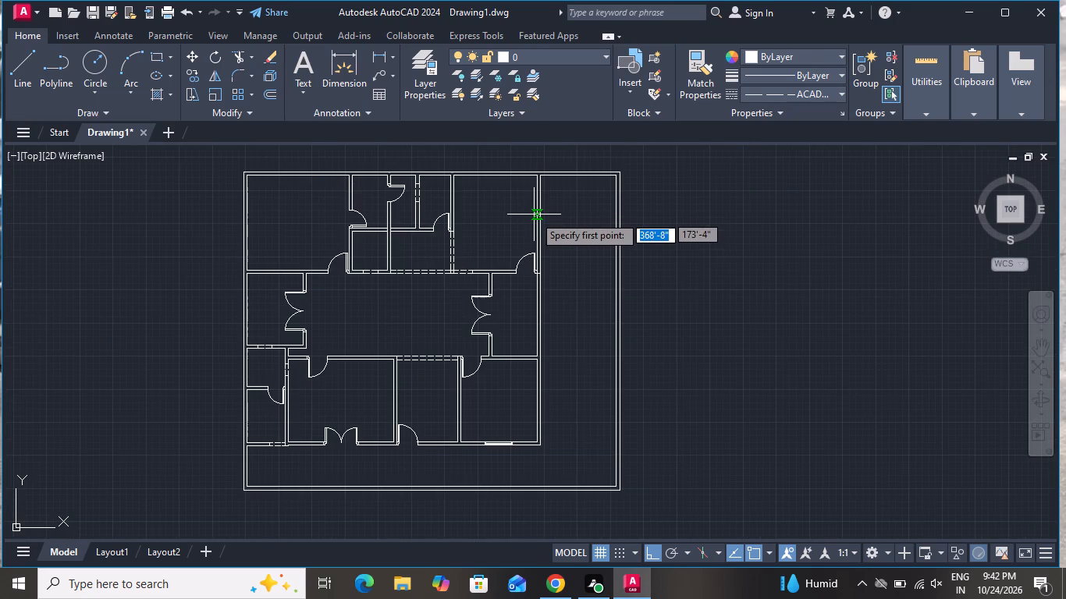
scroll(534, 224, up, 3)
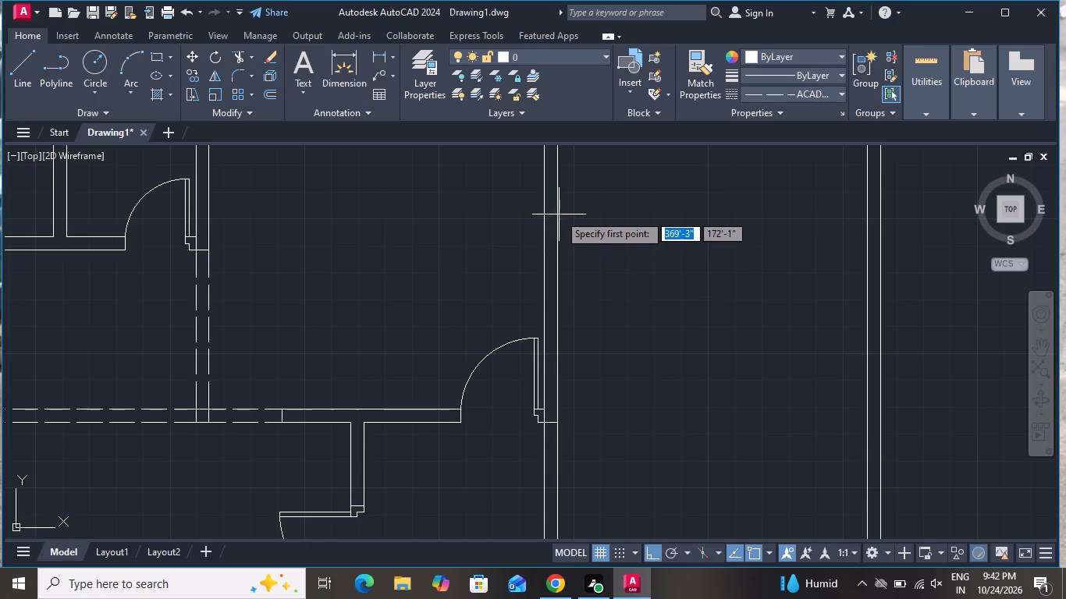
scroll(560, 196, down, 3)
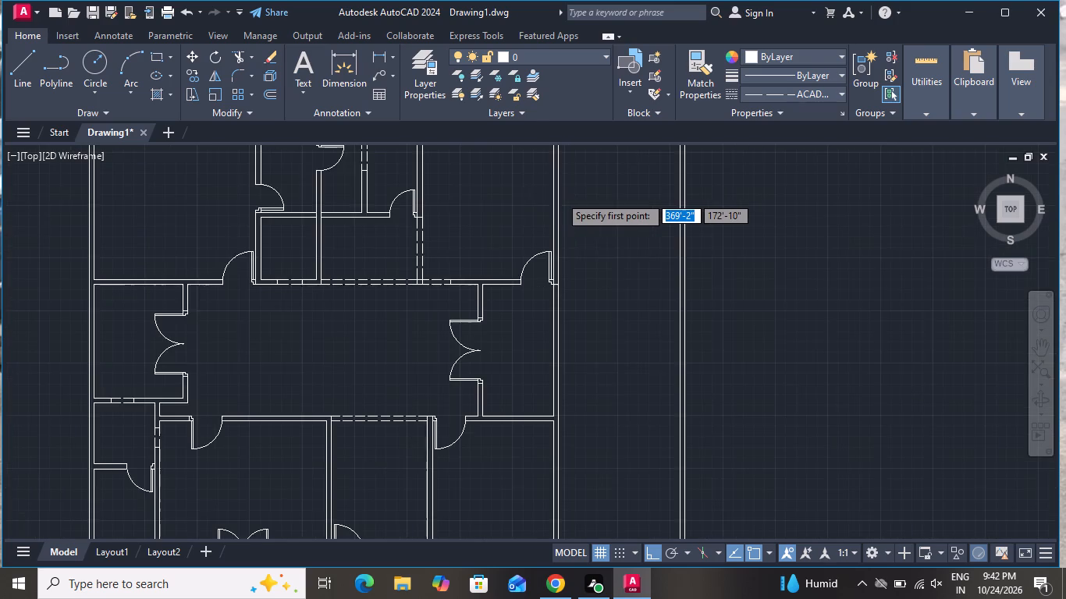
scroll(559, 172, up, 5)
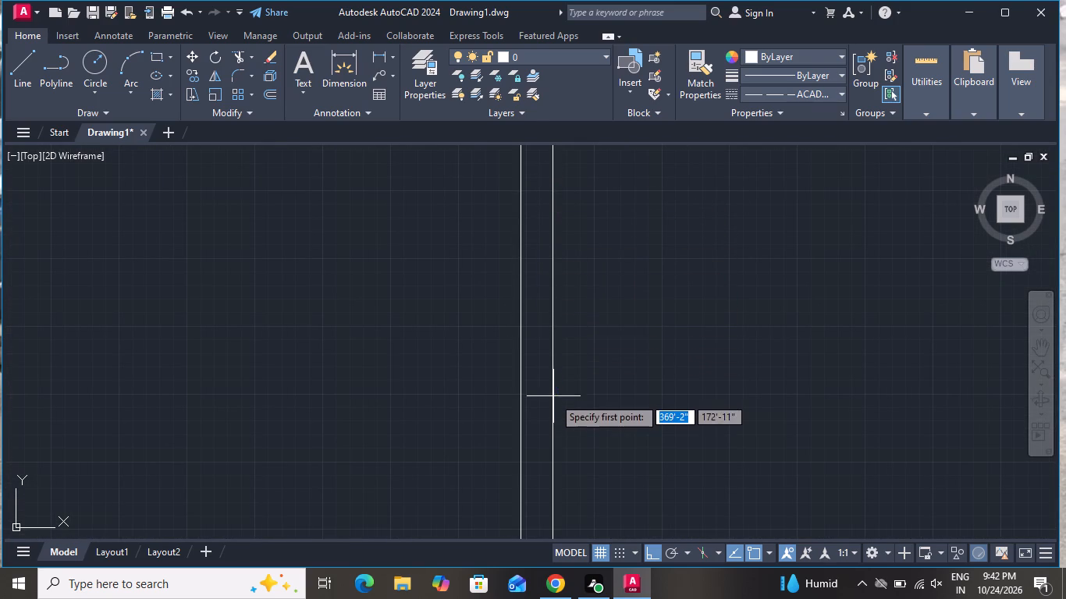
scroll(553, 433, down, 3)
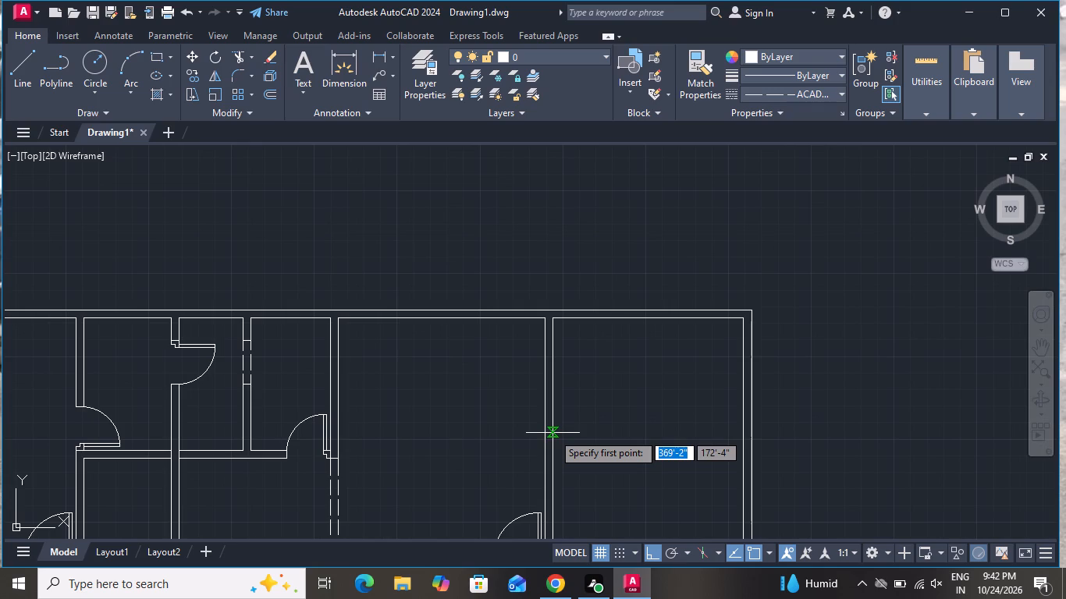
click(553, 421)
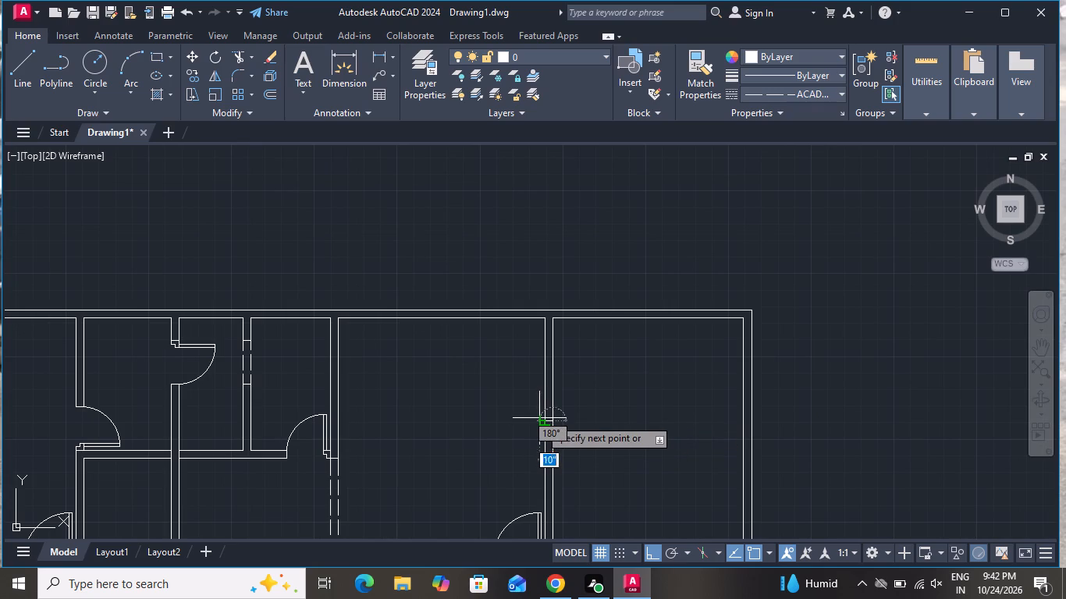
scroll(545, 418, up, 4)
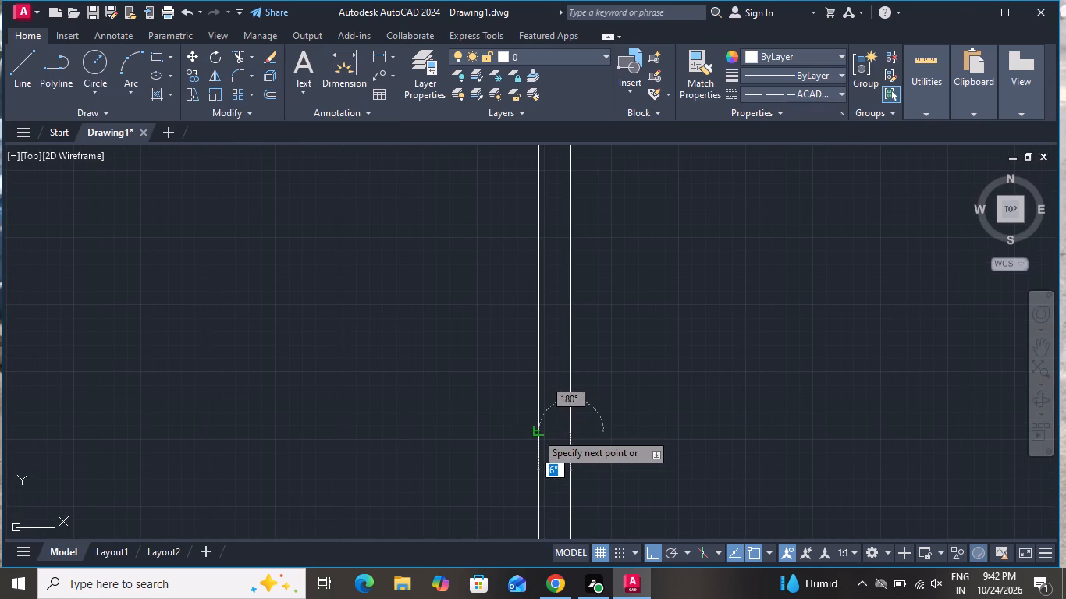
click(537, 433)
right_click(537, 433)
click(583, 289)
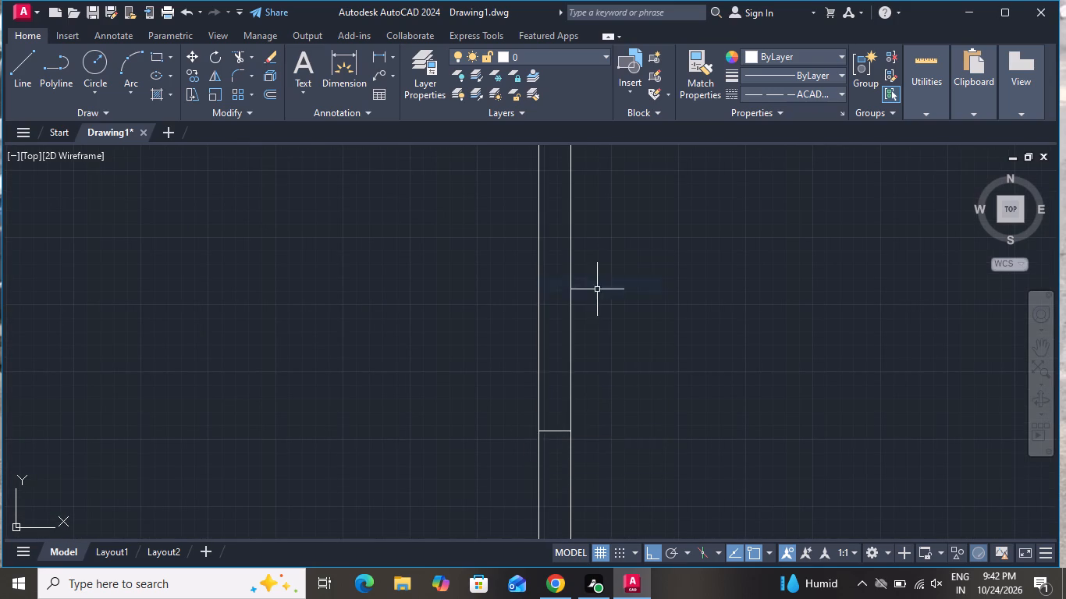
Offset the short cross-line in the northeast room's east wall 2' to both its north and south sides.
scroll(602, 310, down, 2)
text(o)
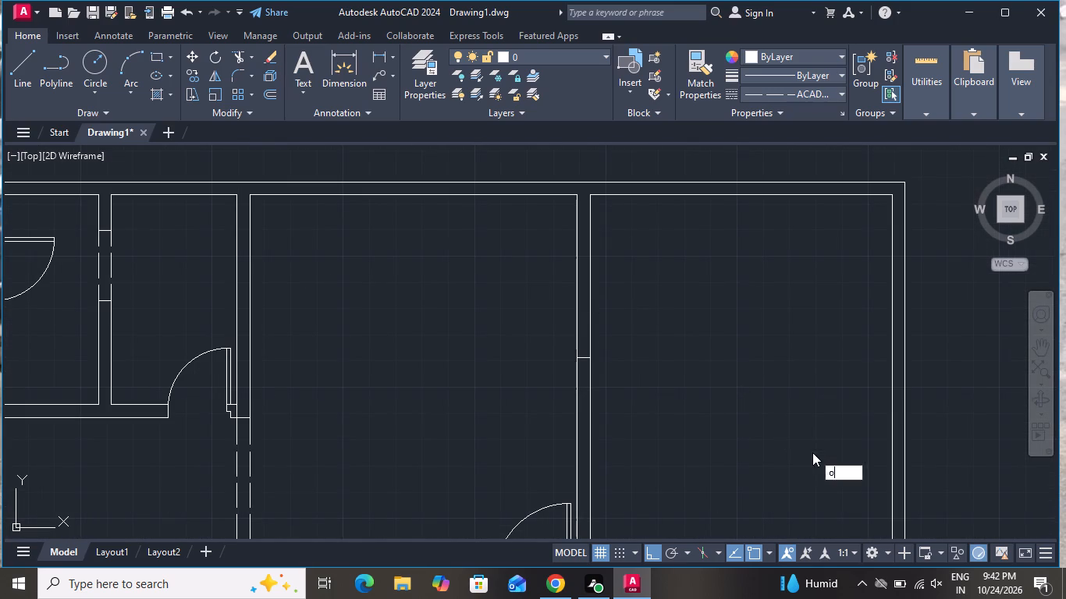
key(space)
key(2)
key(apostrophe)
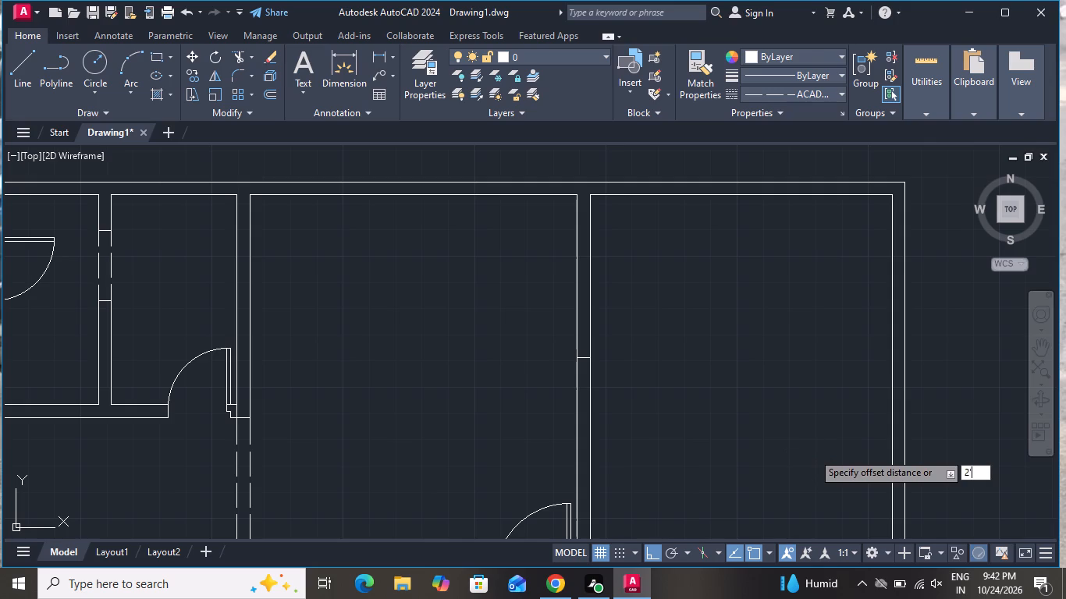
key(Return)
scroll(582, 367, up, 1)
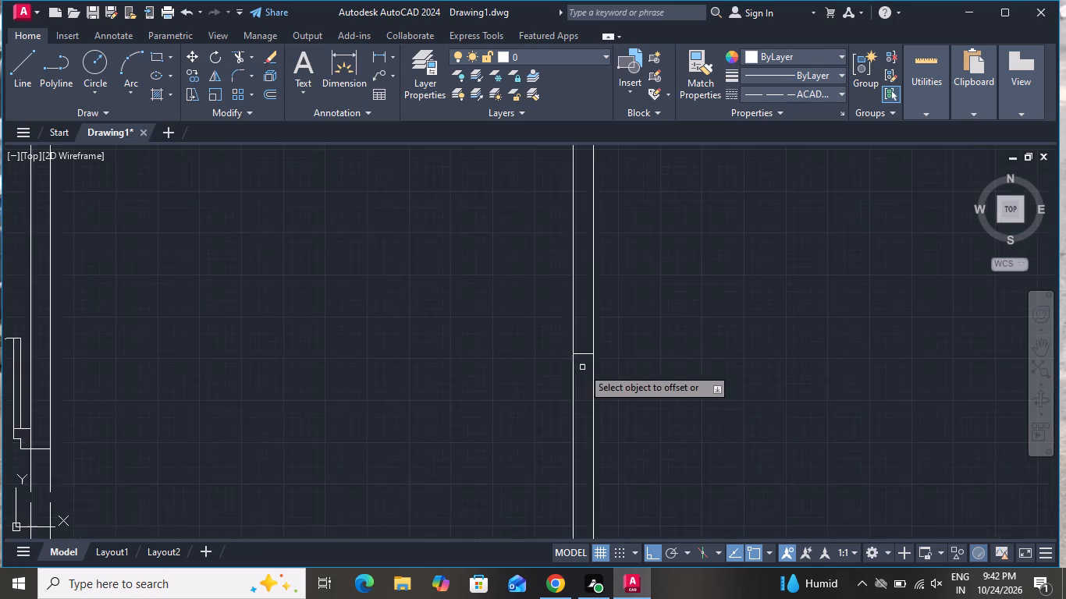
scroll(582, 367, up, 1)
click(584, 349)
click(589, 296)
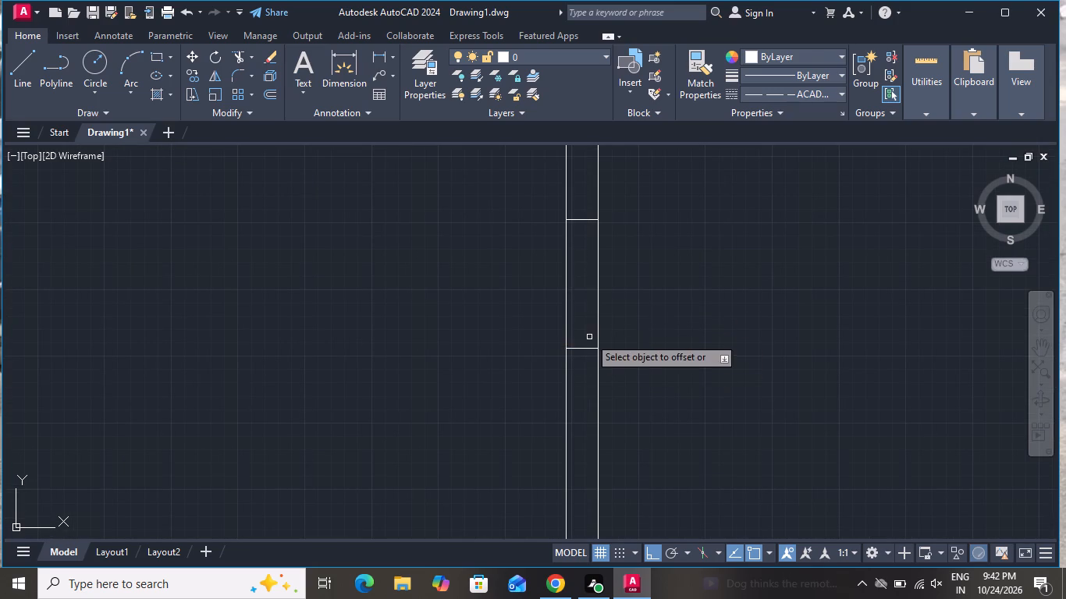
click(592, 348)
click(579, 428)
right_click(698, 310)
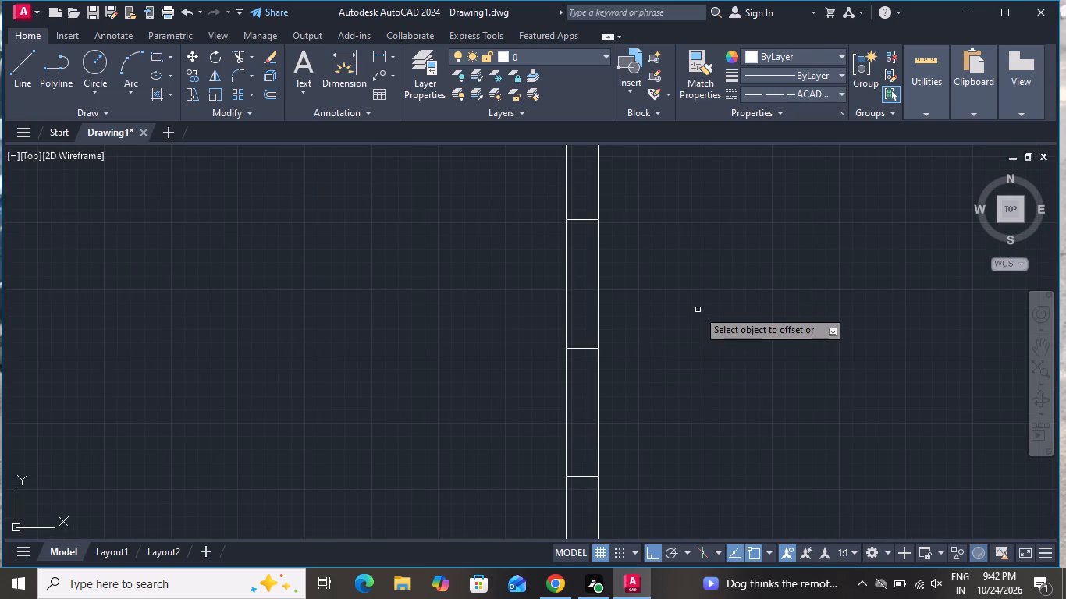
click(759, 335)
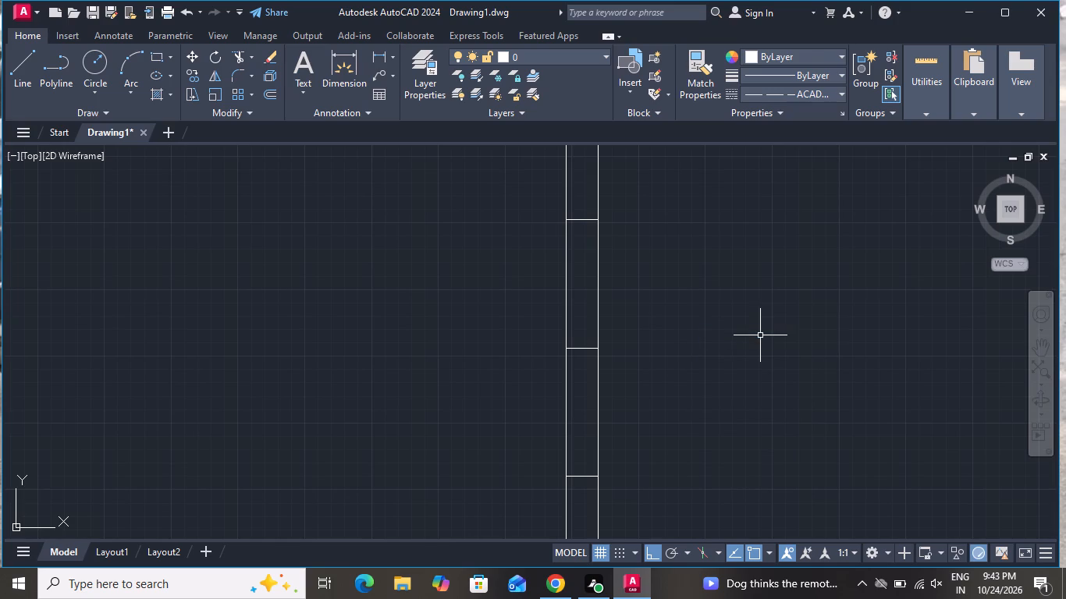
Offset the north and south window jamb lines 2" outward, away from the window's centre.
text(o 2)
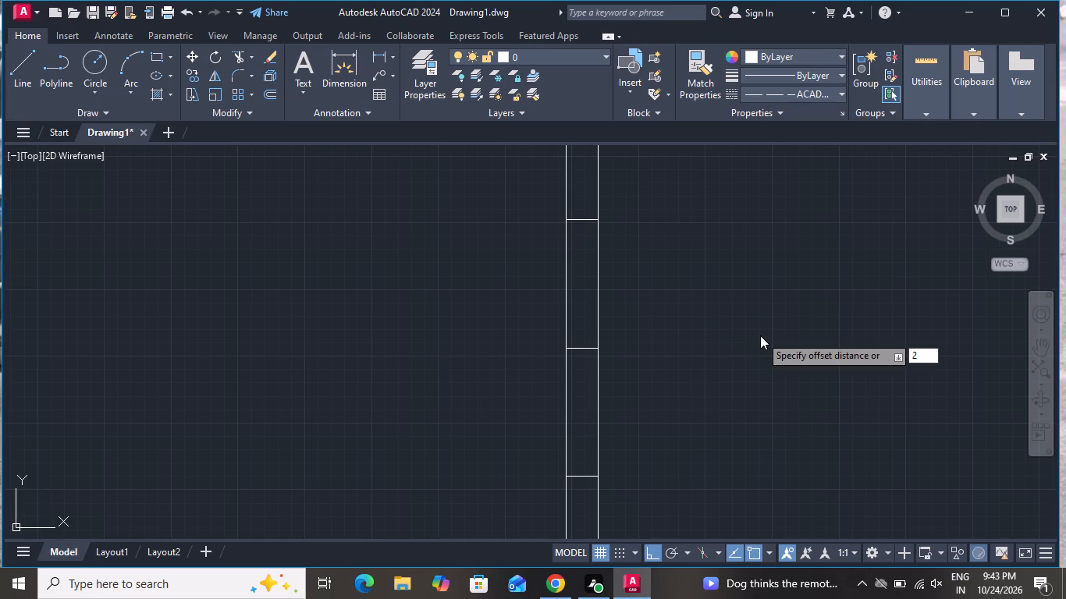
key(shift+quotedbl)
key(Return)
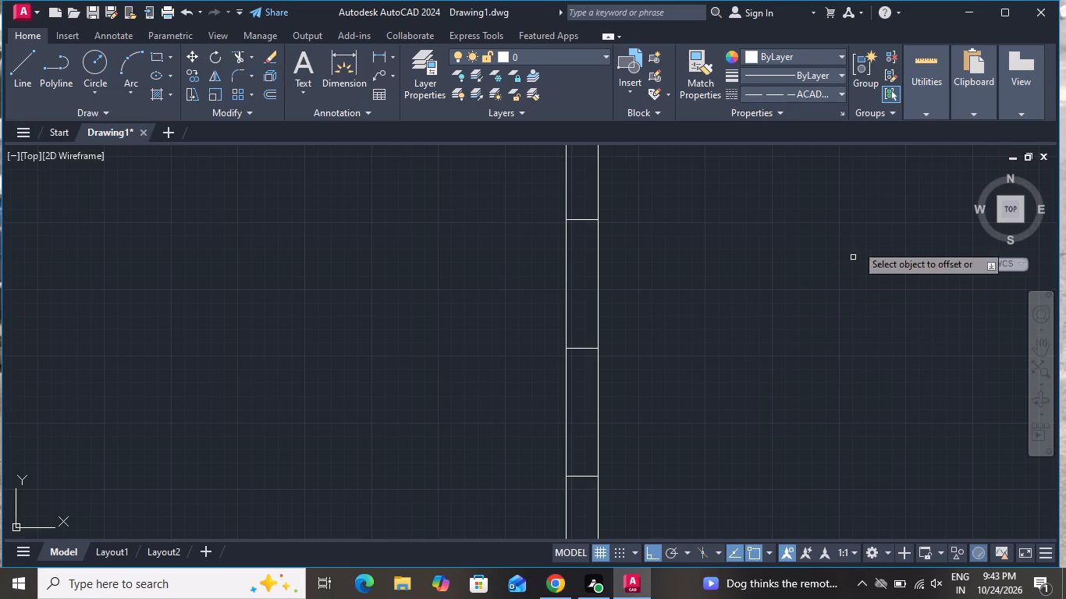
click(581, 222)
click(594, 189)
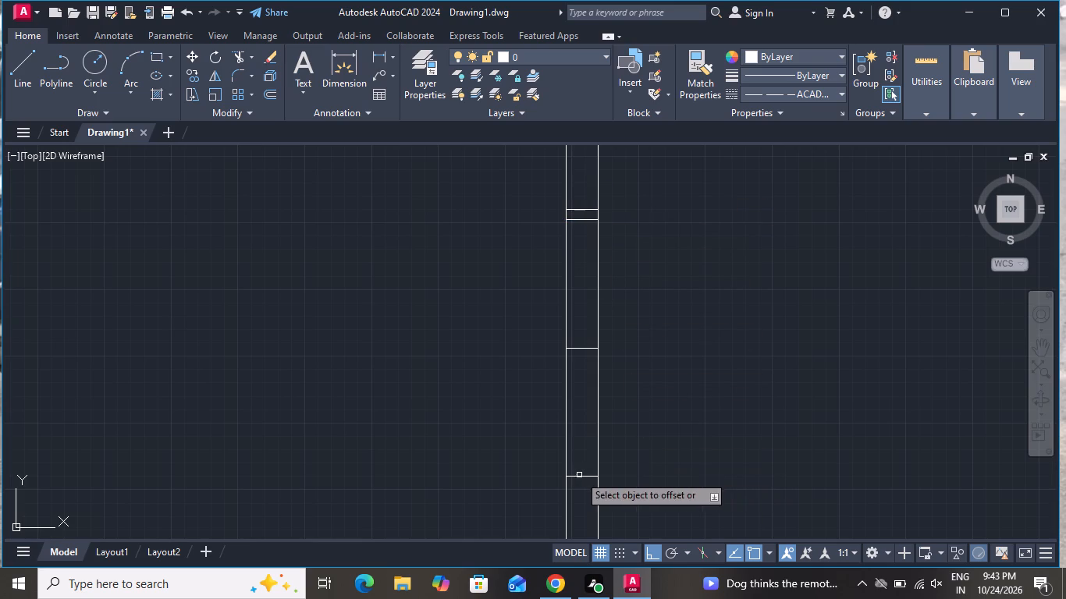
click(579, 475)
click(581, 505)
right_click(646, 335)
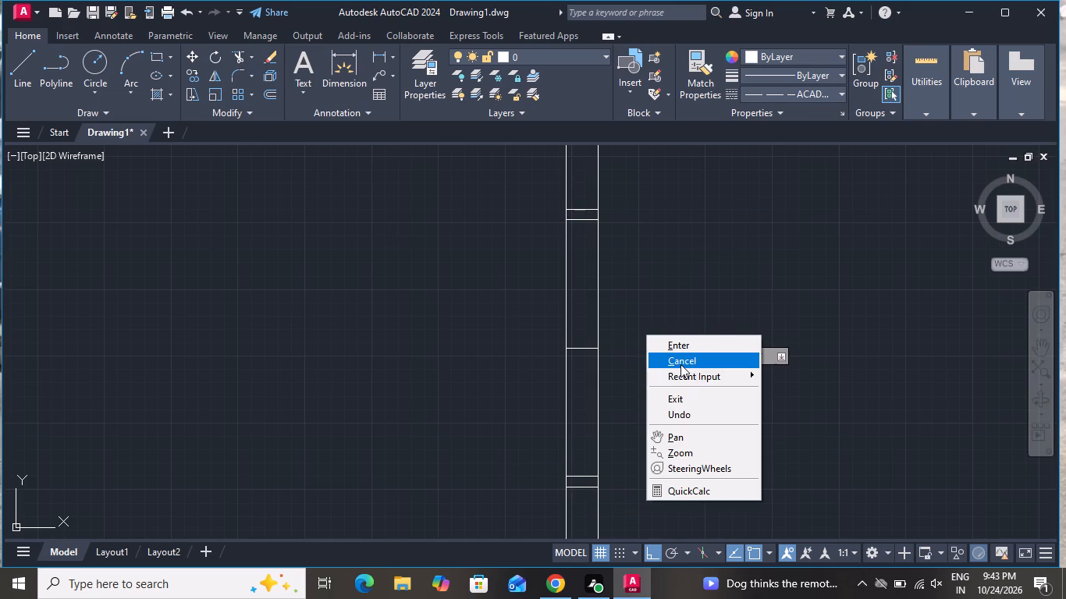
click(680, 364)
Draw a vertical line along the middle of the east wall between the midpoints of the two inner jamb lines.
click(17, 59)
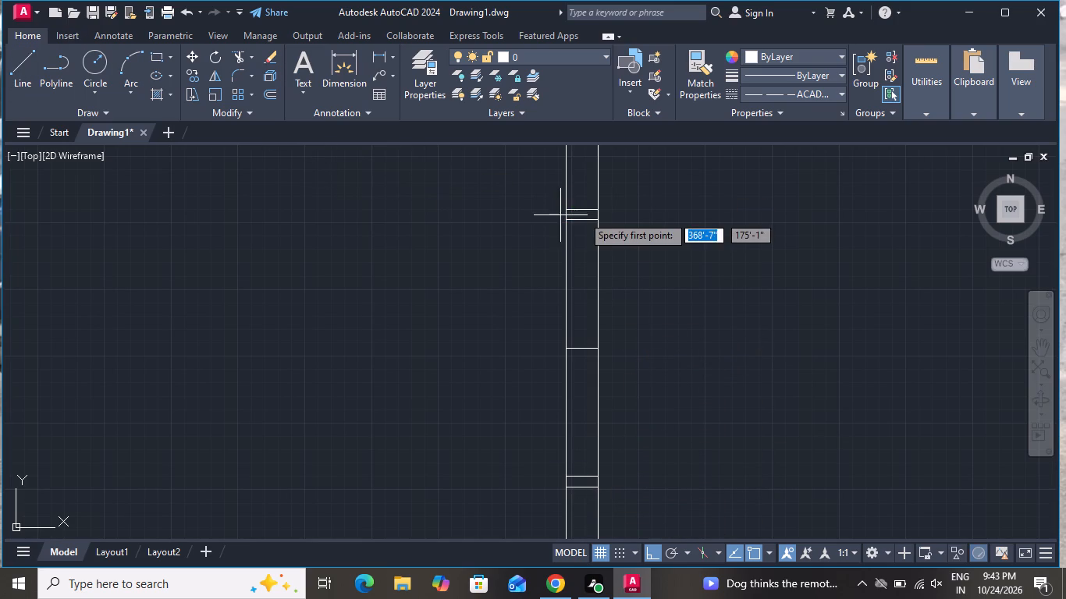
click(587, 218)
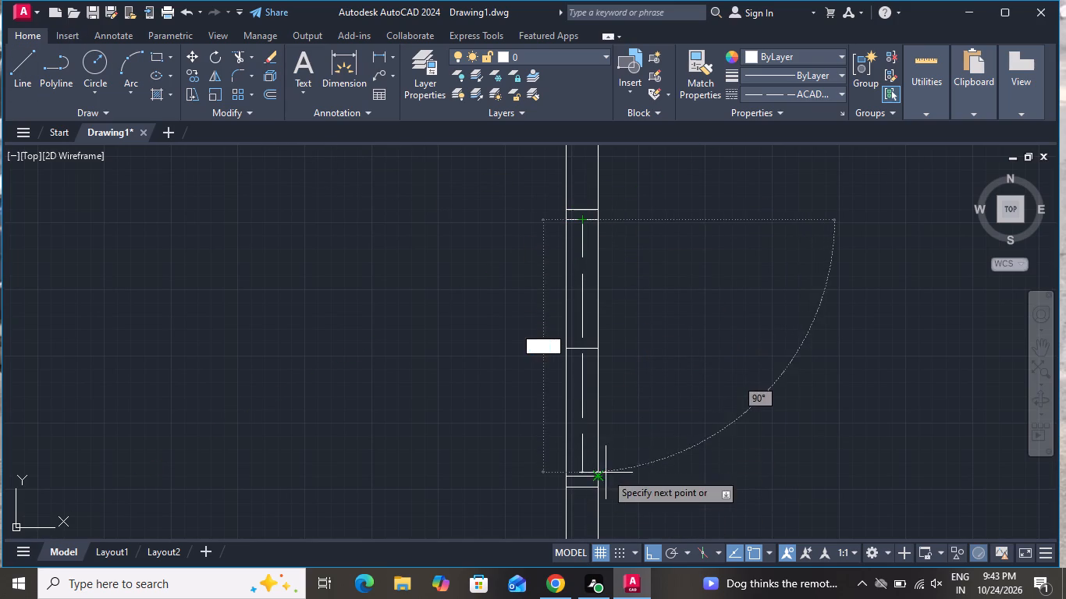
scroll(592, 472, up, 2)
click(569, 484)
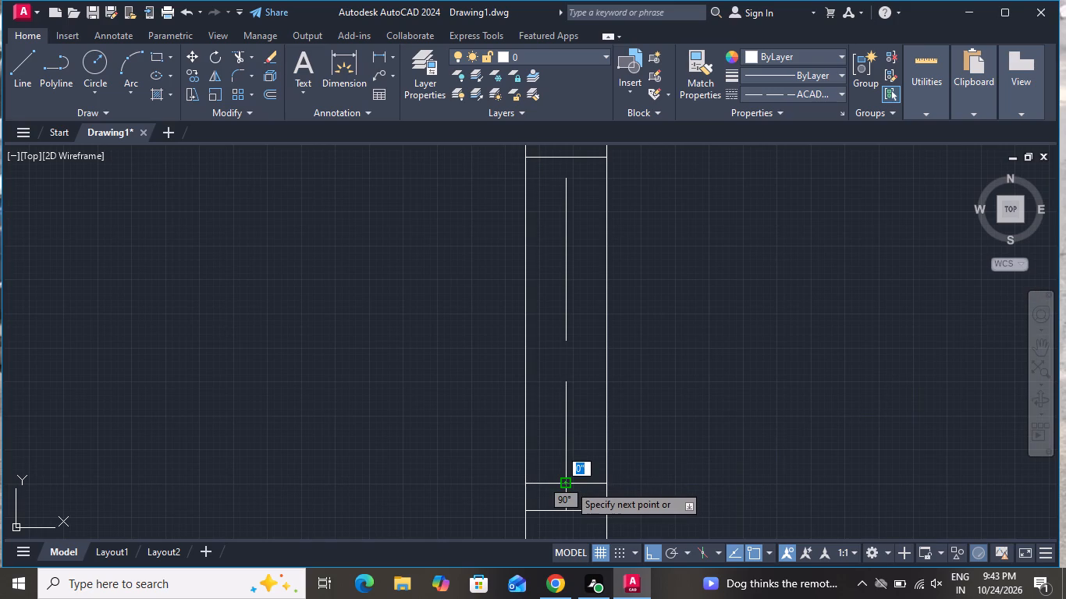
right_click(569, 484)
click(599, 326)
Change the linetype of the vertical line in the middle of the northeast room's east window to ByLayer.
click(585, 275)
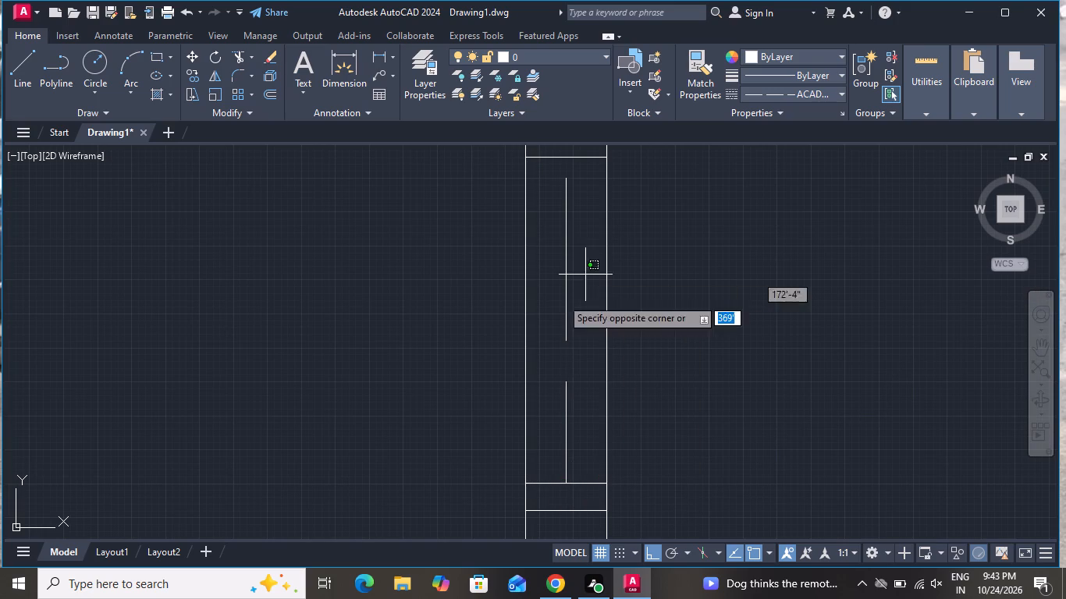
click(561, 298)
click(794, 90)
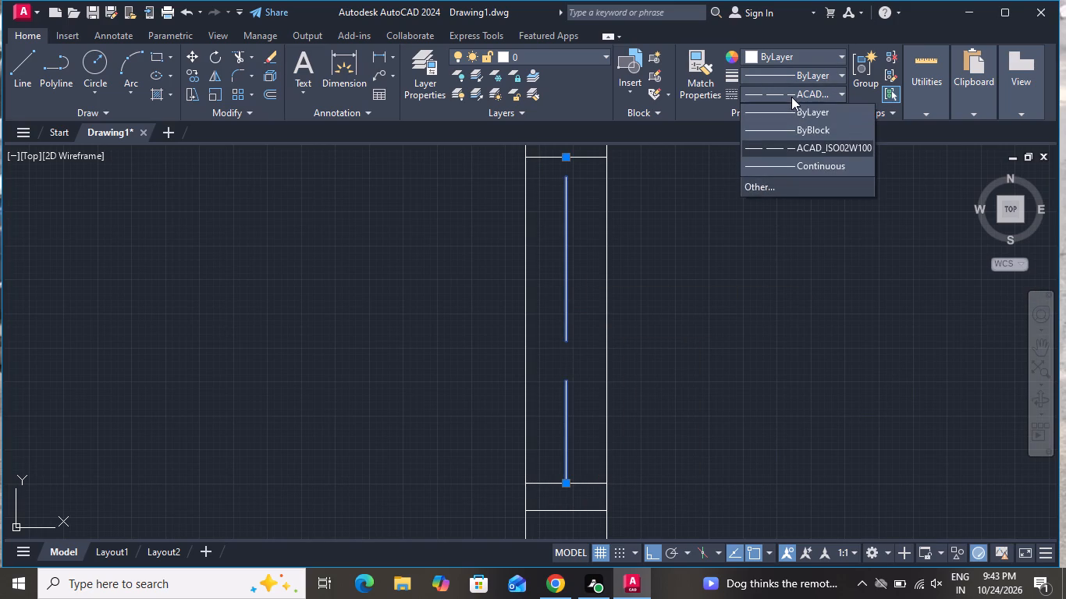
click(791, 119)
Offset the window's vertical centre line 1" to both its east and west sides.
scroll(784, 307, down, 1)
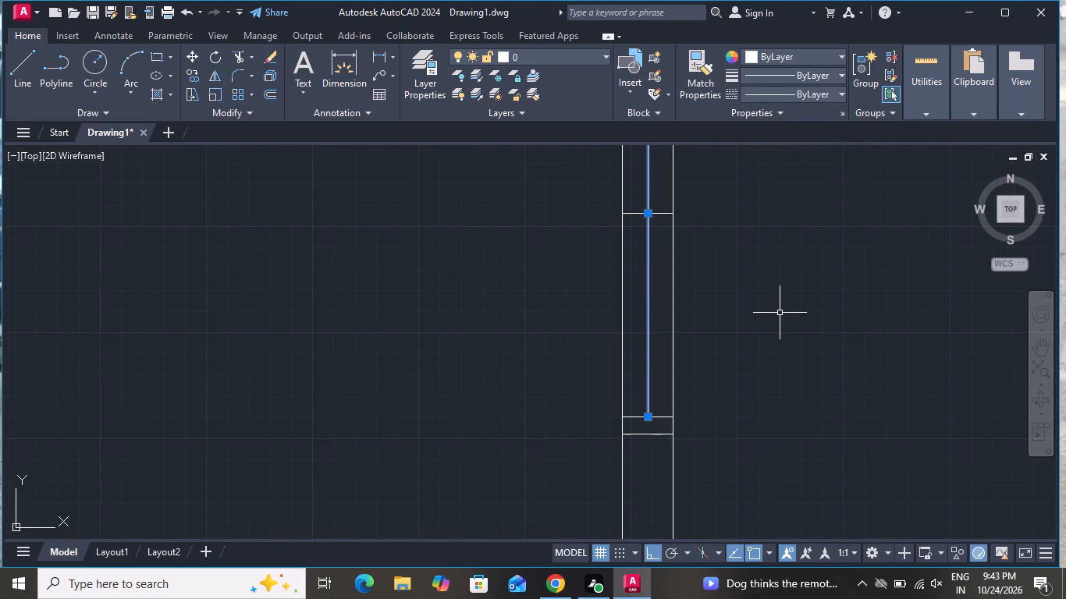
text(o)
key(space)
key(1)
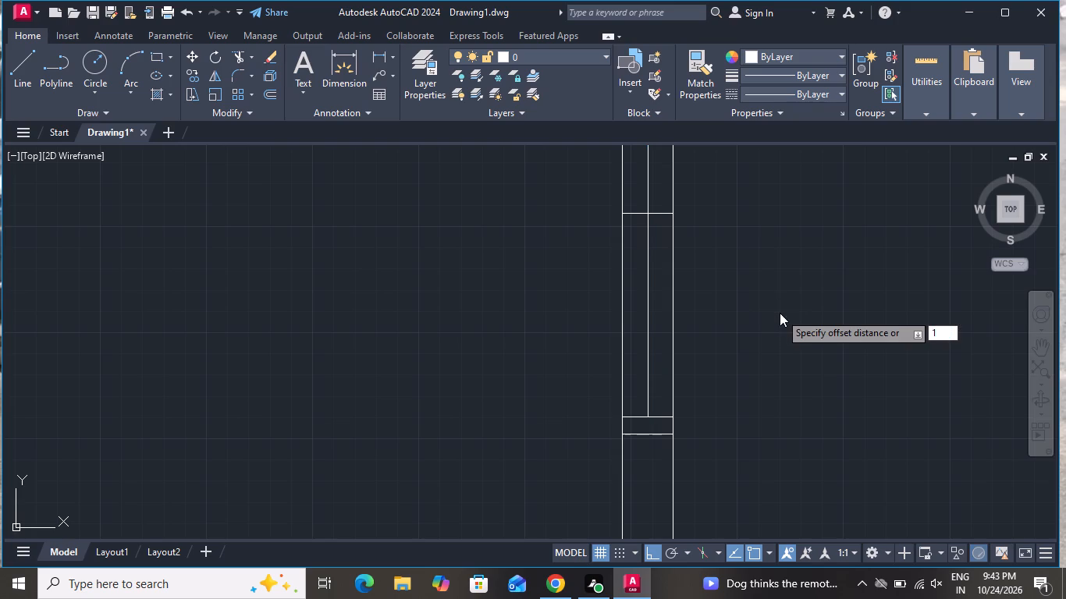
key(shift+quotedbl)
key(Return)
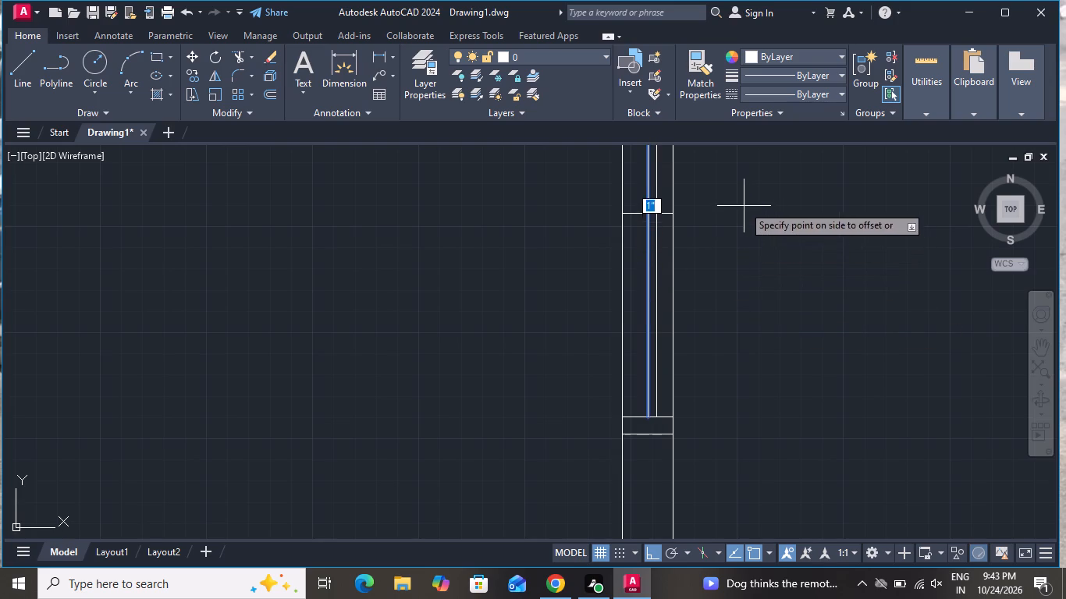
scroll(654, 243, up, 2)
click(669, 234)
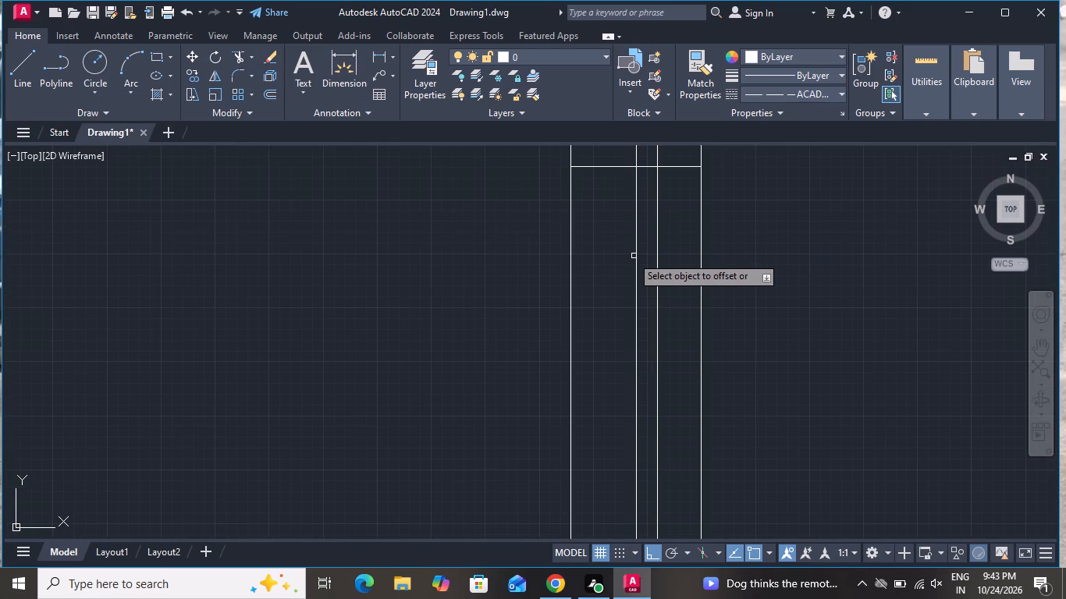
click(634, 254)
click(581, 267)
right_click(581, 267)
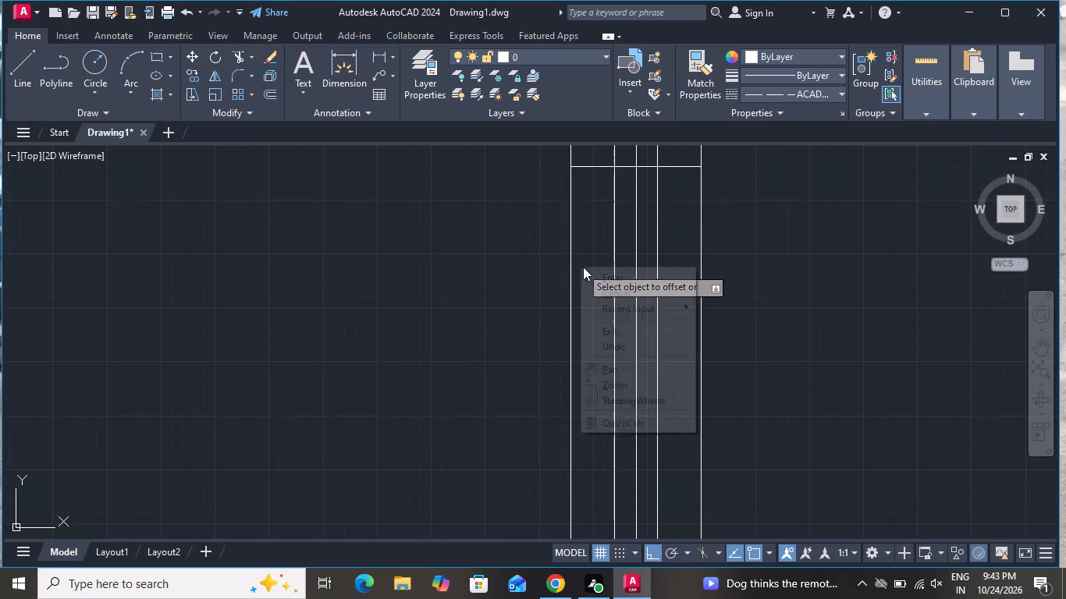
click(592, 296)
Delete the window's vertical centre line and the original horizontal cross-line at its middle.
scroll(594, 297, down, 2)
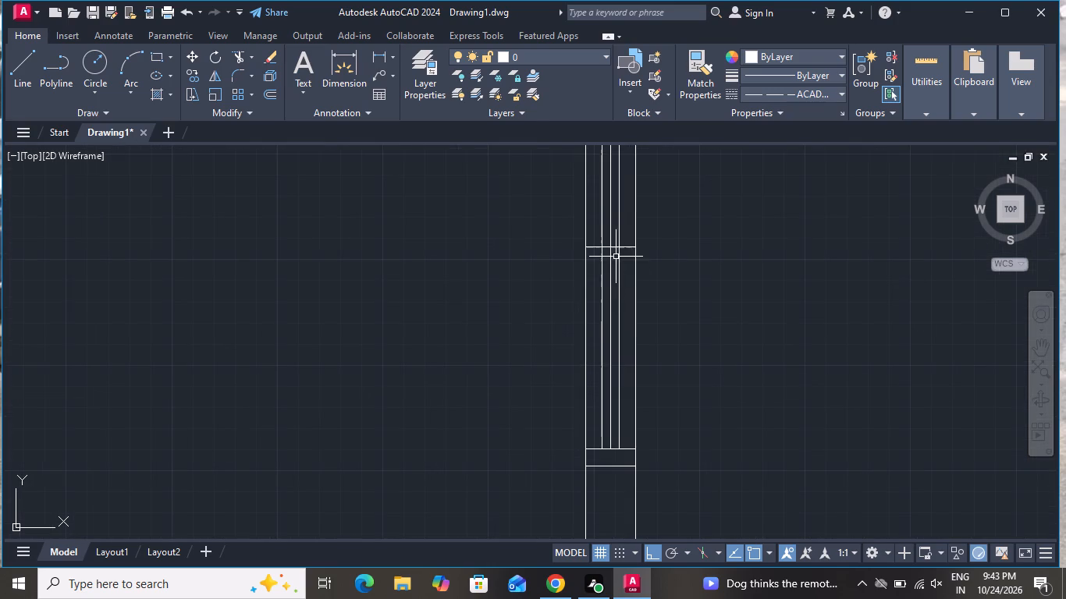
scroll(613, 249, up, 4)
click(613, 200)
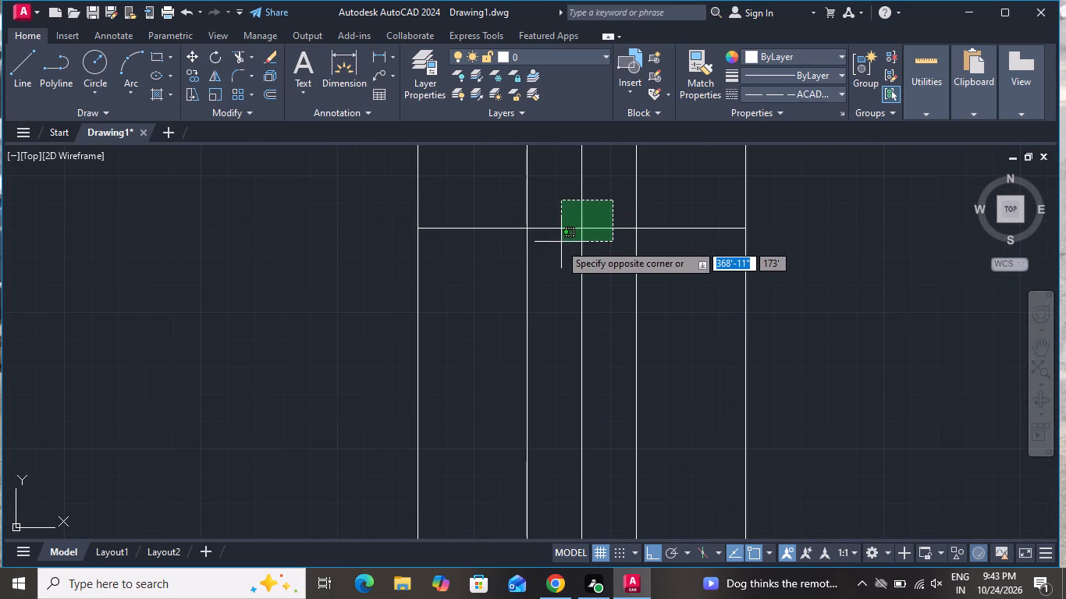
click(552, 262)
key(Delete)
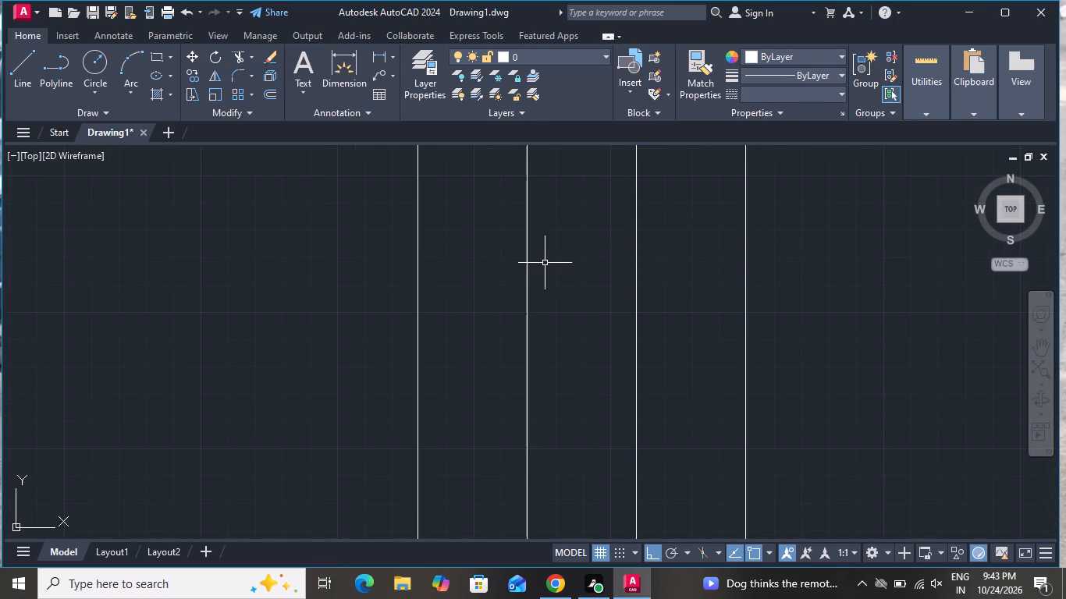
Draw a short vertical line across the south wall of the narrow northern room, continuing the west face of its east wall.
scroll(471, 370, down, 2)
scroll(537, 397, down, 2)
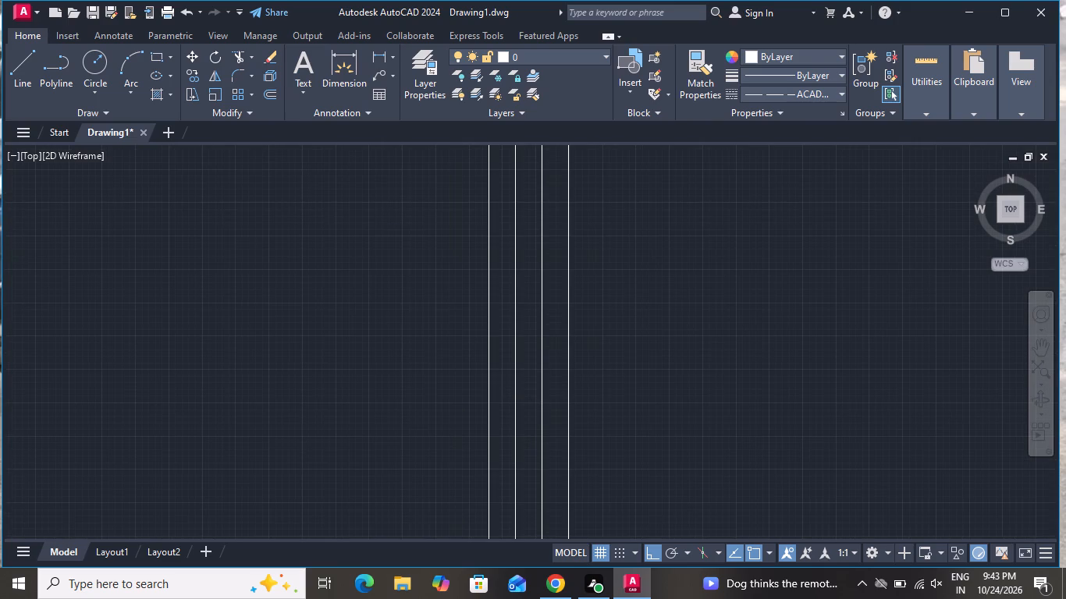
scroll(538, 397, down, 4)
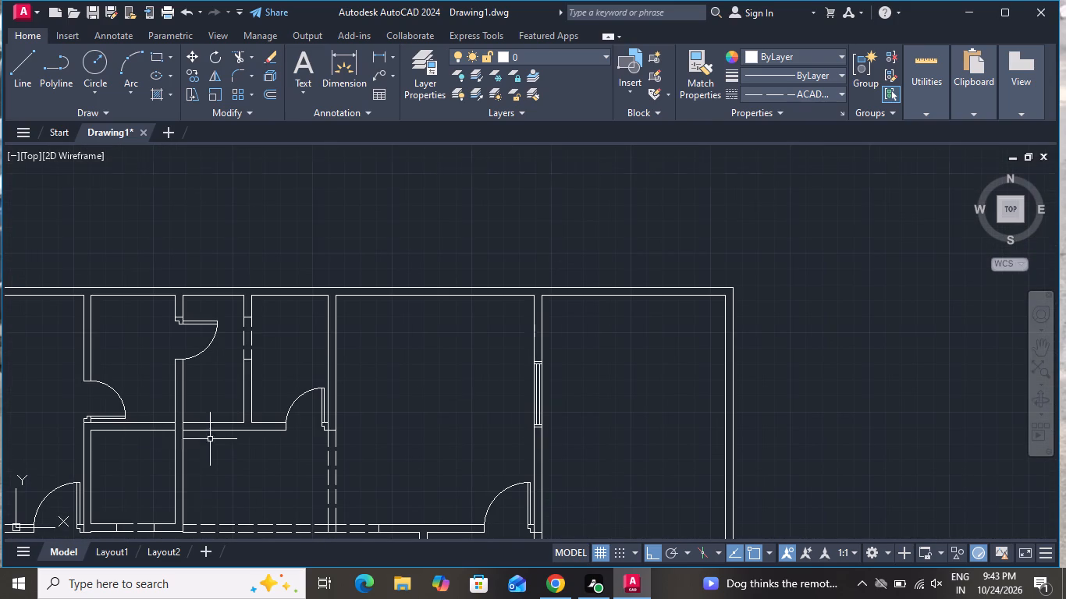
scroll(210, 439, up, 3)
click(11, 66)
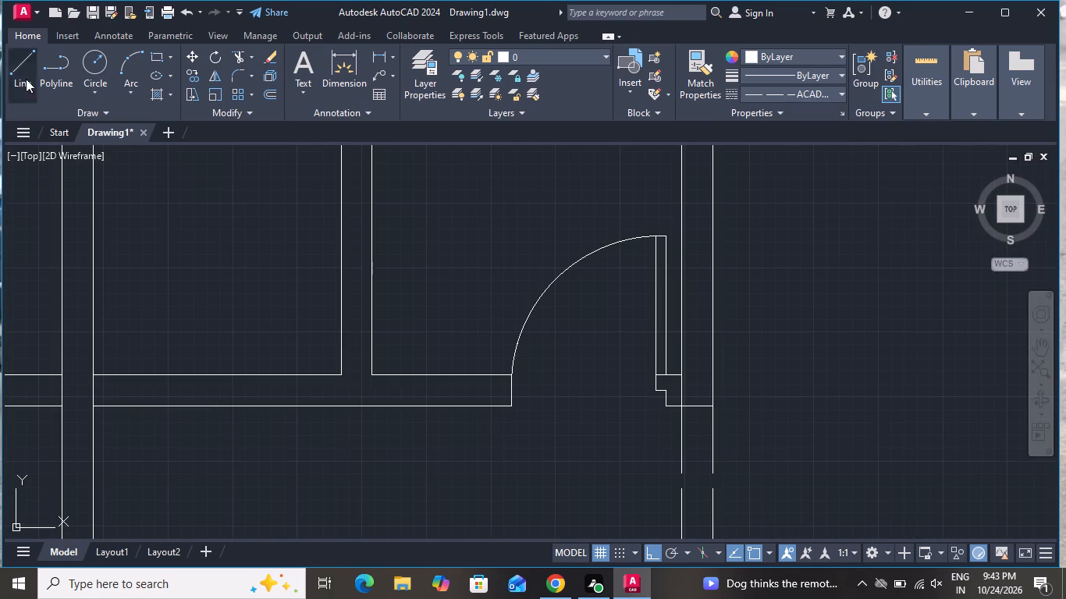
click(341, 372)
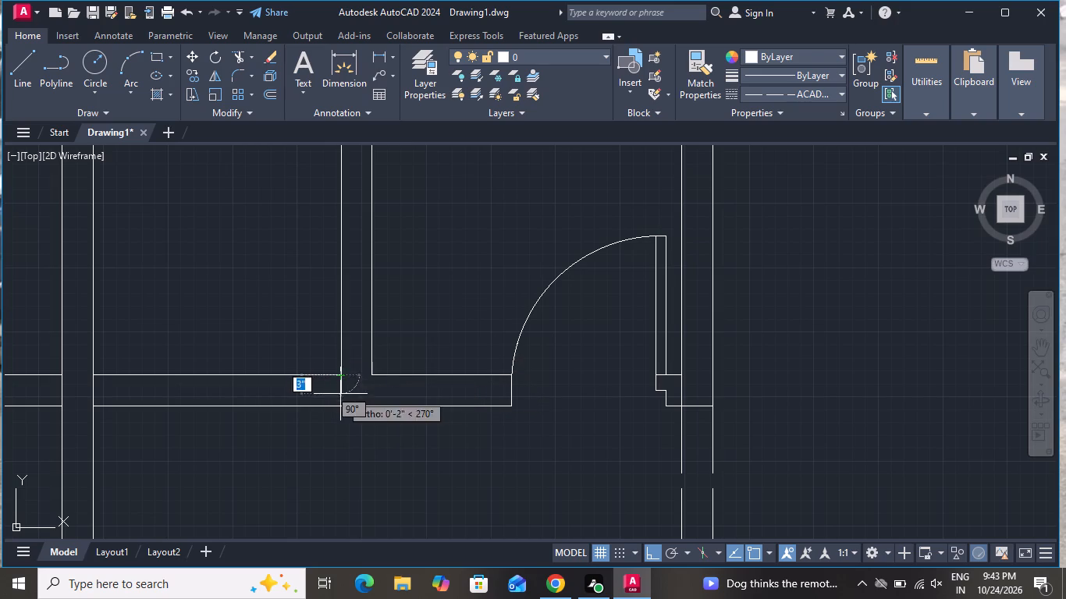
click(340, 402)
right_click(340, 402)
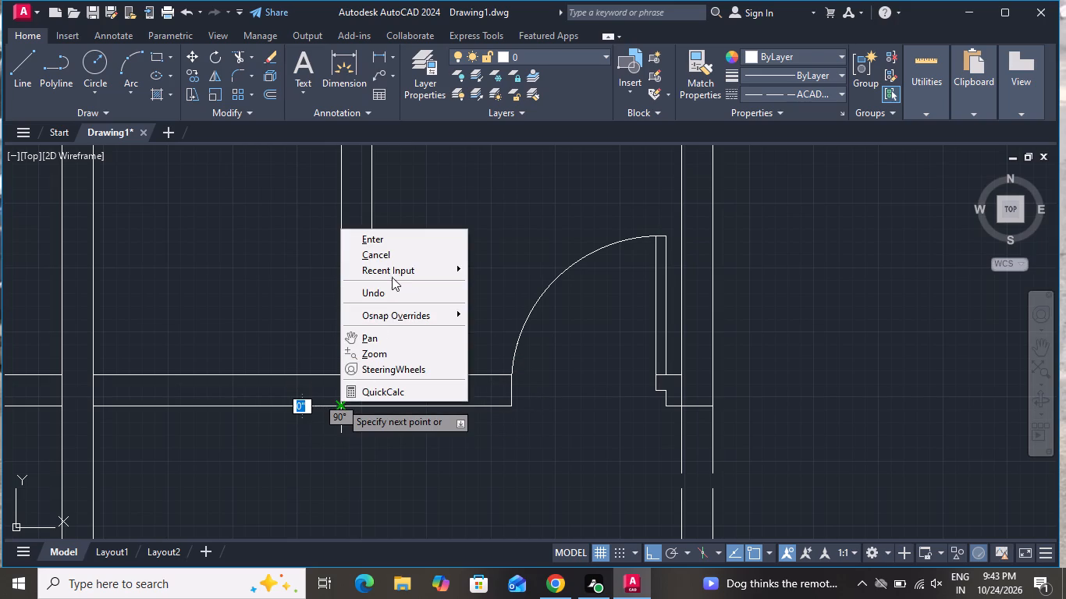
click(381, 256)
Draw a horizontal line along the middle of the narrow room's south wall, from its west wall to the new short cross-line.
click(19, 58)
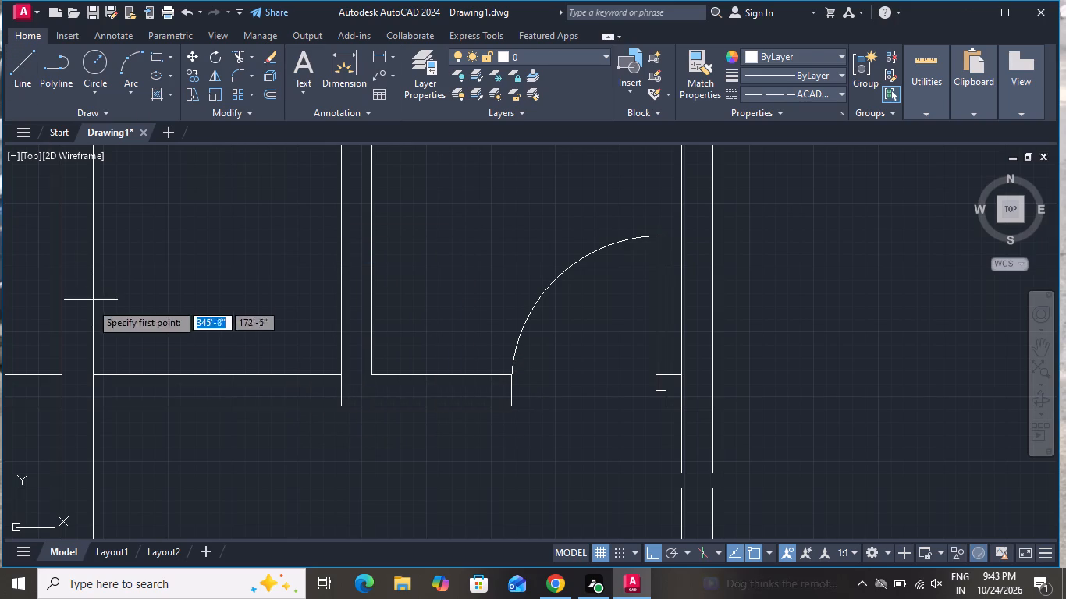
click(94, 391)
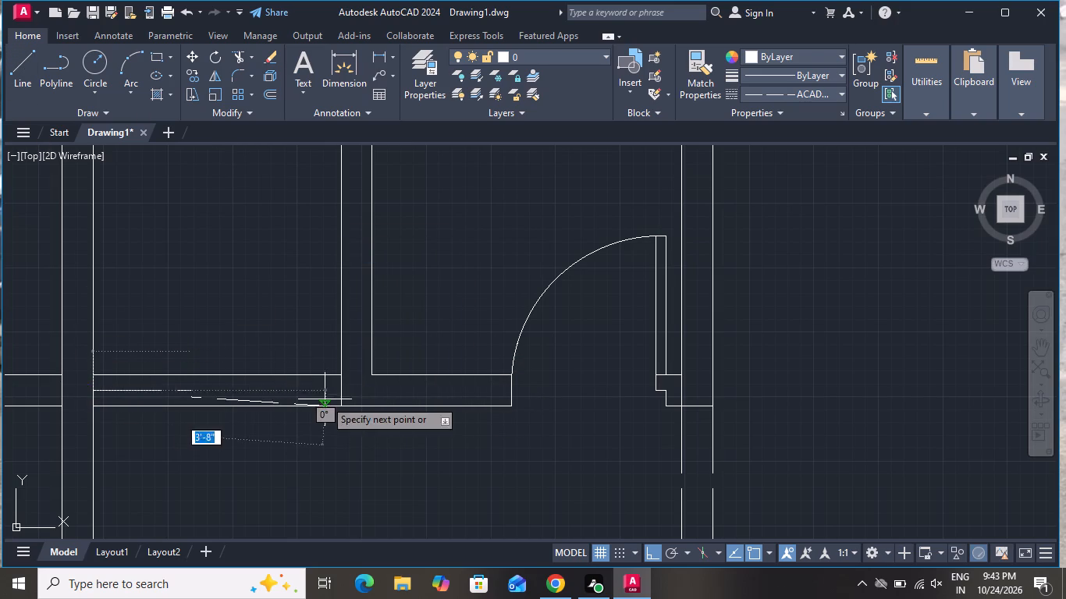
click(339, 392)
right_click(339, 393)
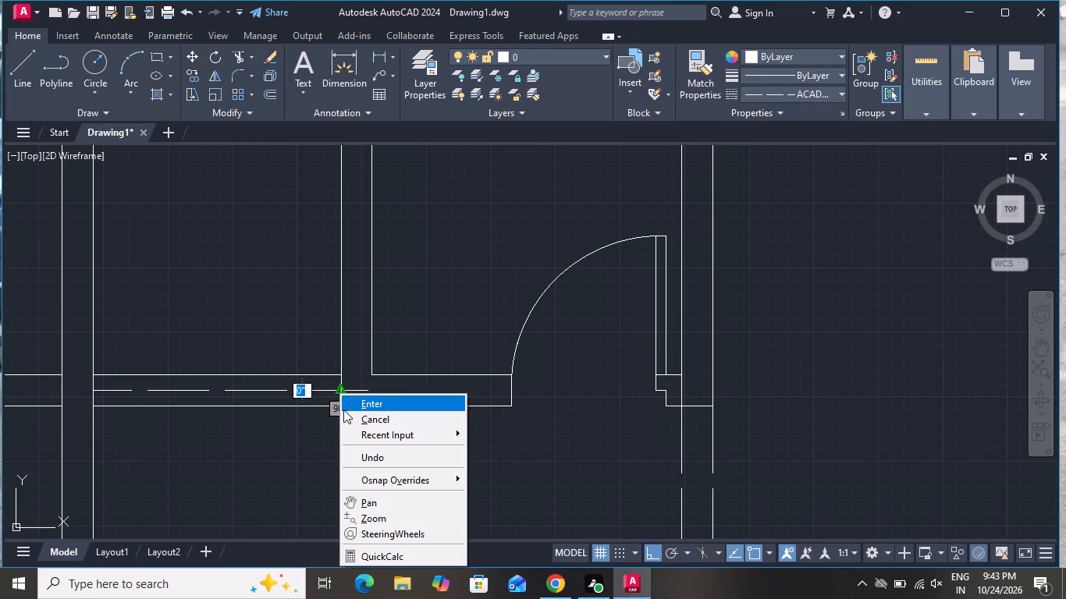
click(342, 419)
Change the linetype of the horizontal line along the middle of the narrow room's south wall to ByLayer.
click(295, 386)
click(290, 393)
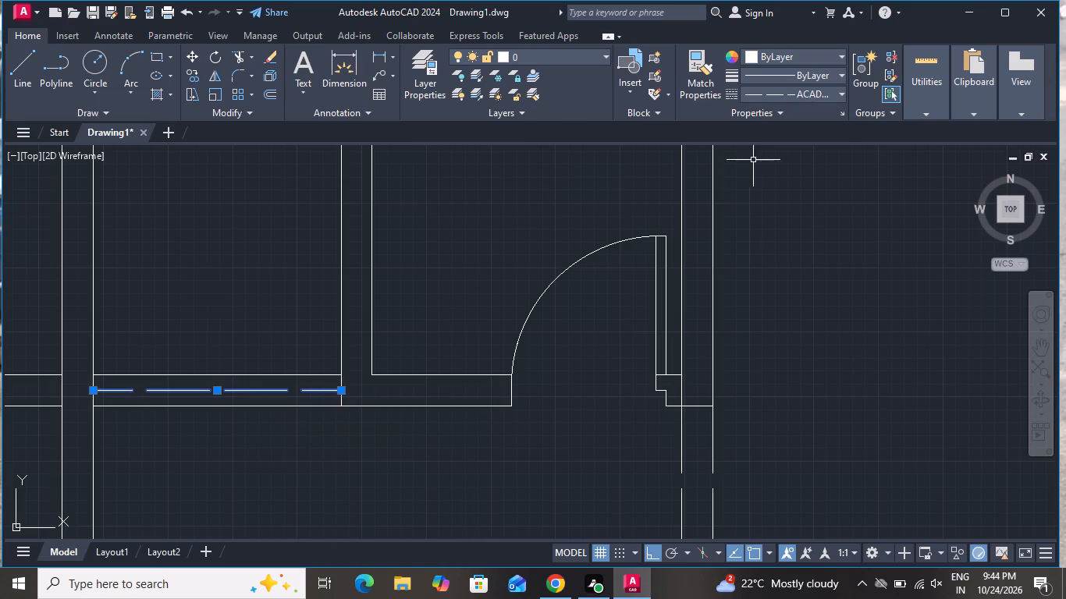
click(796, 92)
click(791, 112)
Draw a 6" horizontal line across the southeast room's east wall at the midpoint of its inner face.
scroll(796, 162, down, 1)
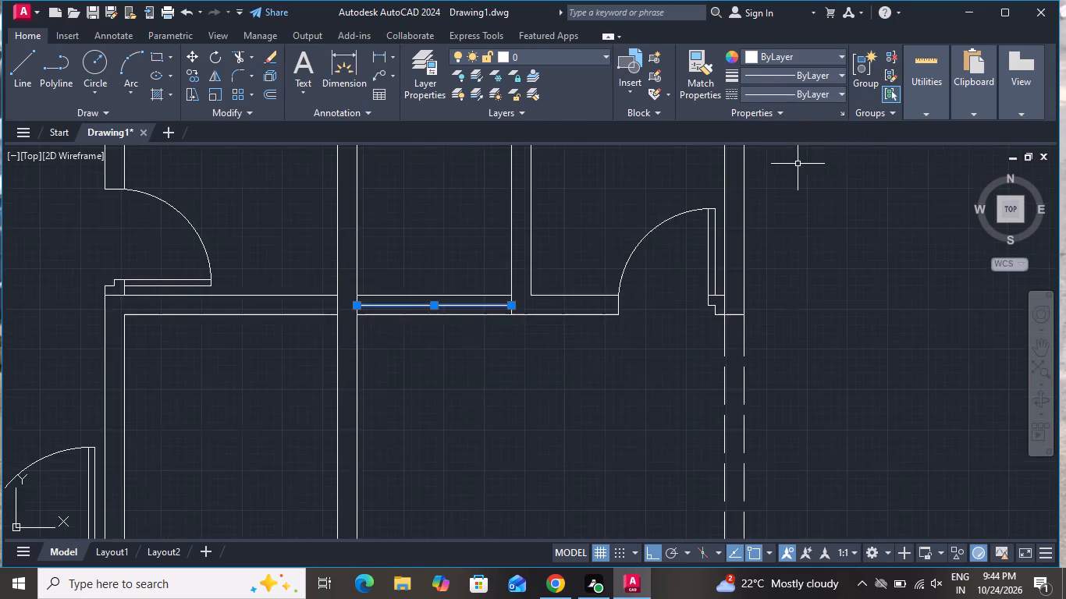
scroll(798, 164, down, 2)
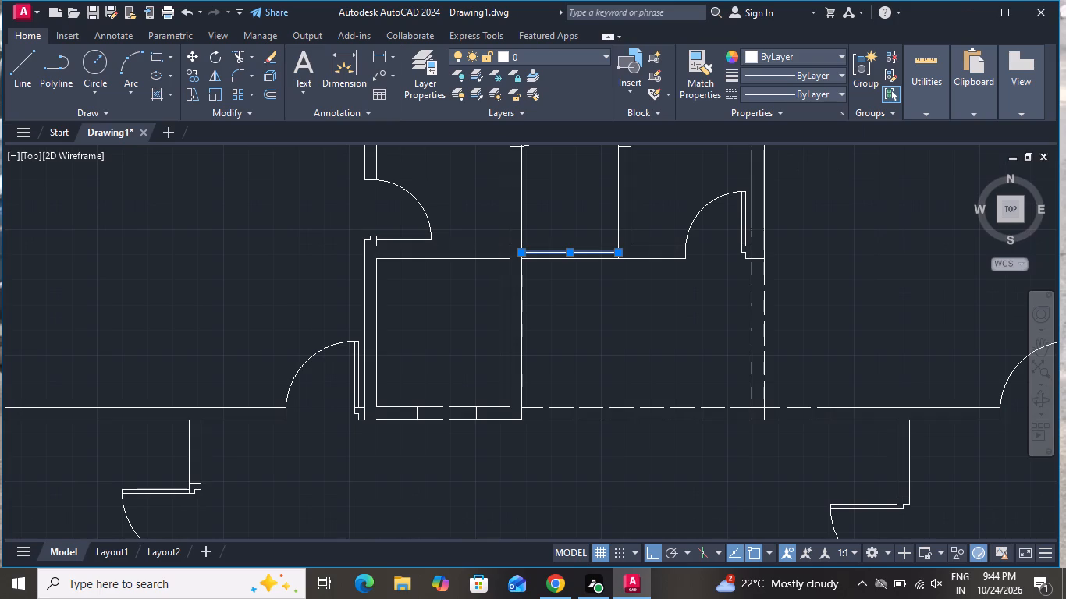
scroll(811, 171, down, 1)
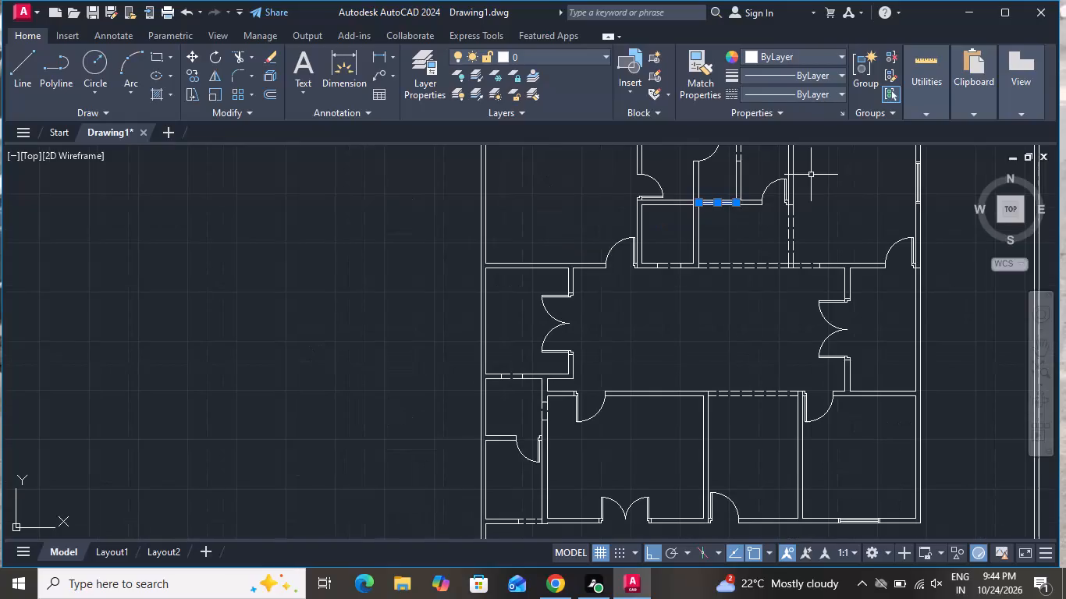
scroll(716, 183, up, 2)
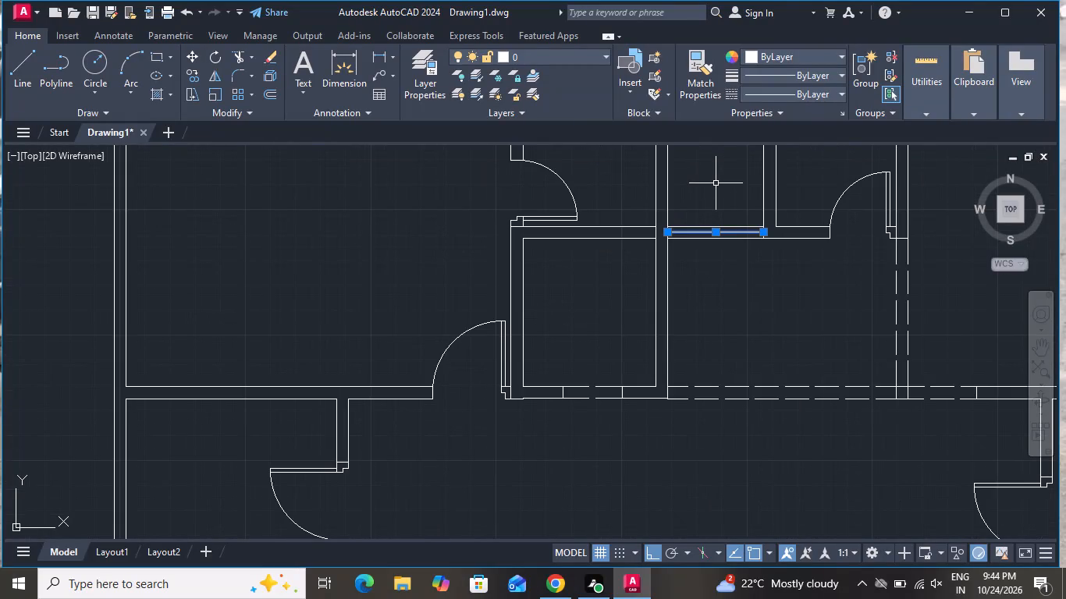
scroll(716, 183, down, 3)
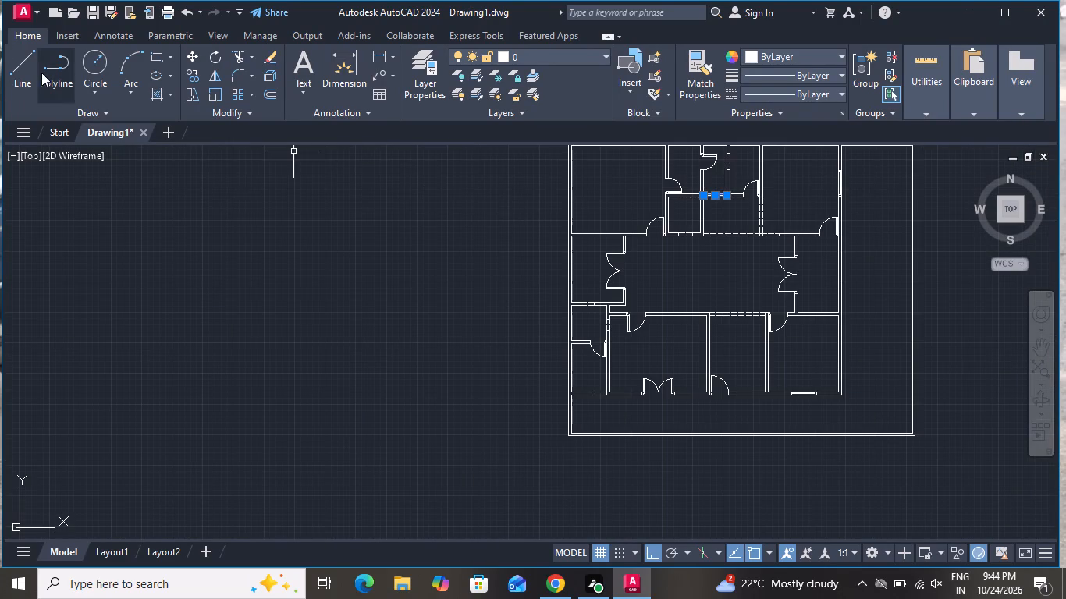
click(23, 69)
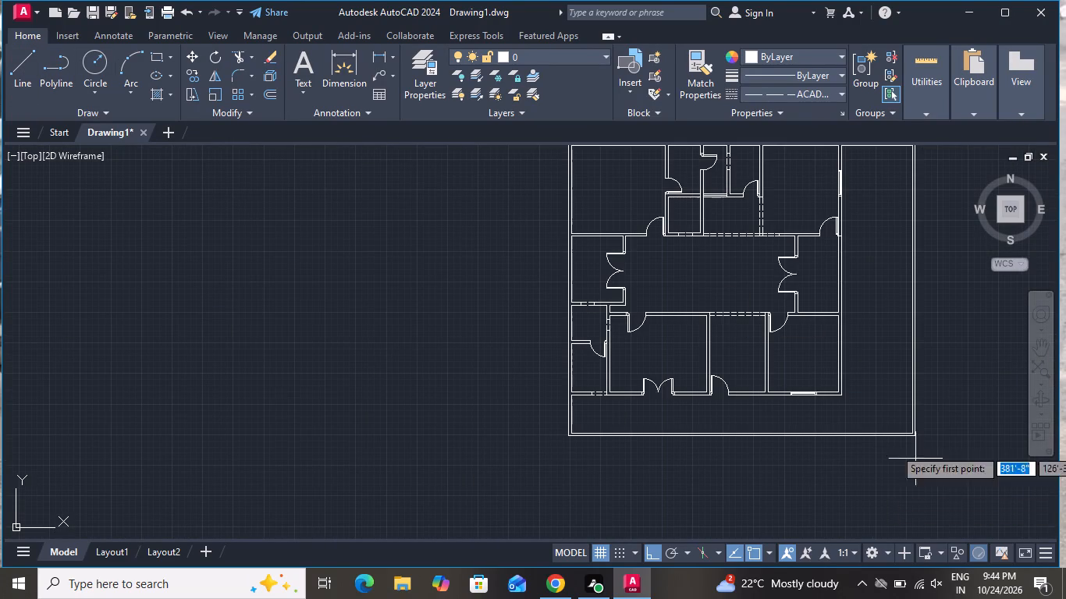
scroll(842, 378, up, 3)
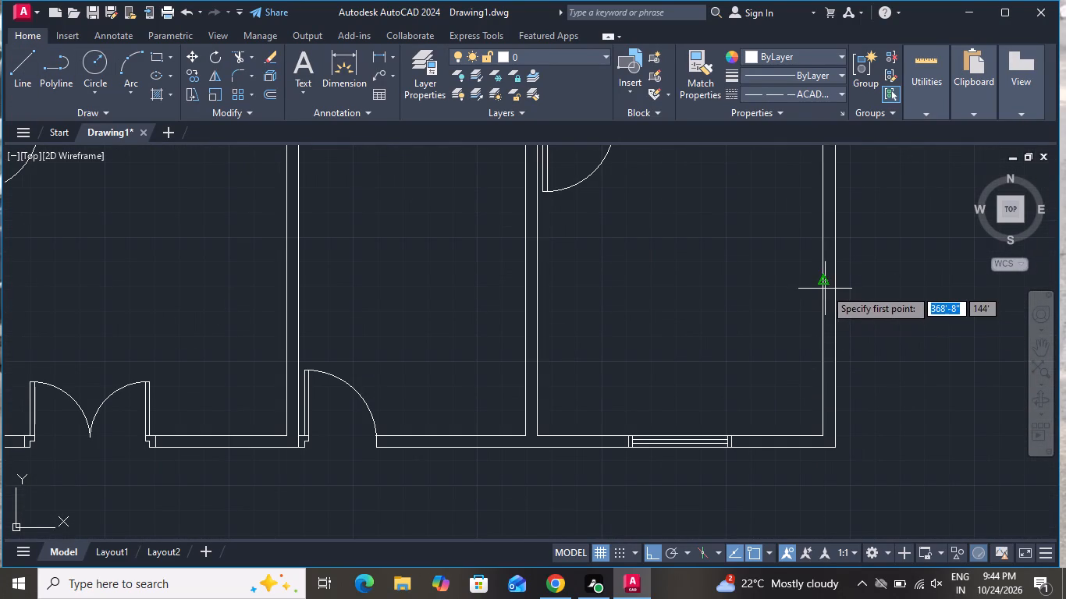
click(823, 281)
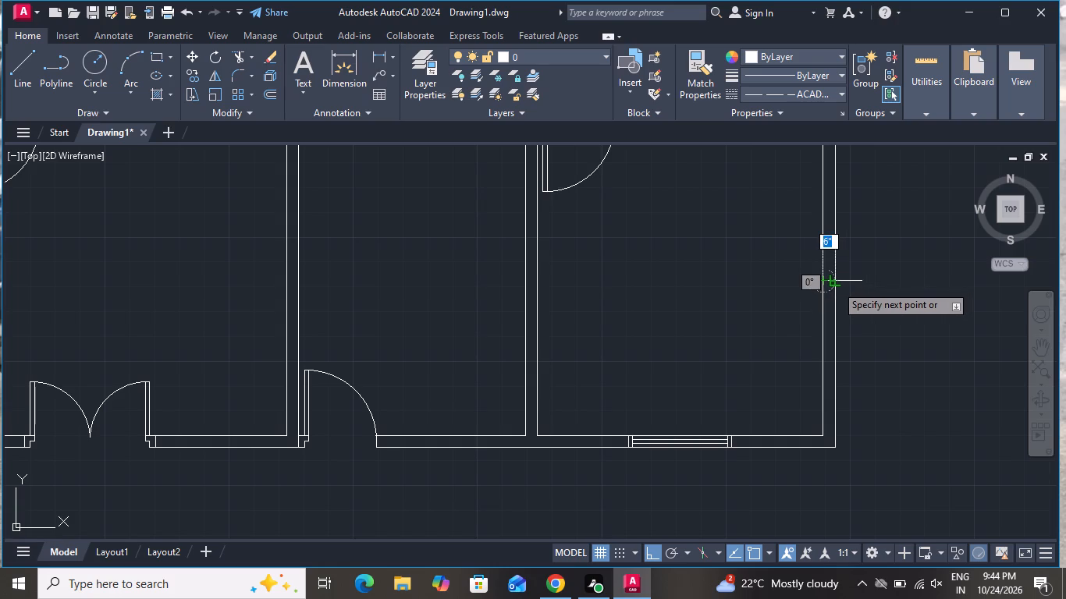
click(836, 285)
right_click(836, 285)
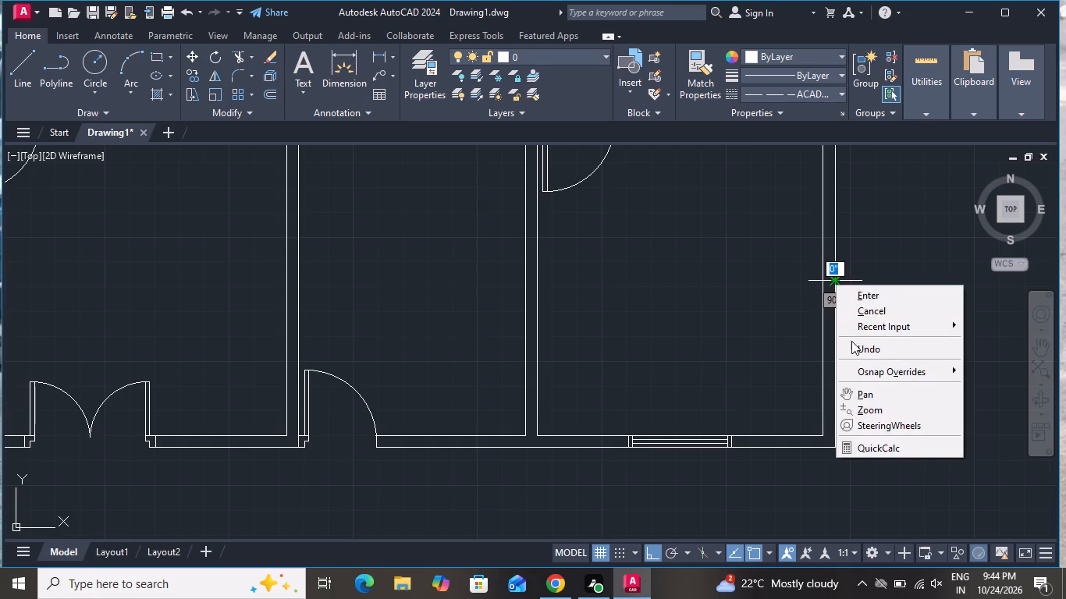
click(867, 312)
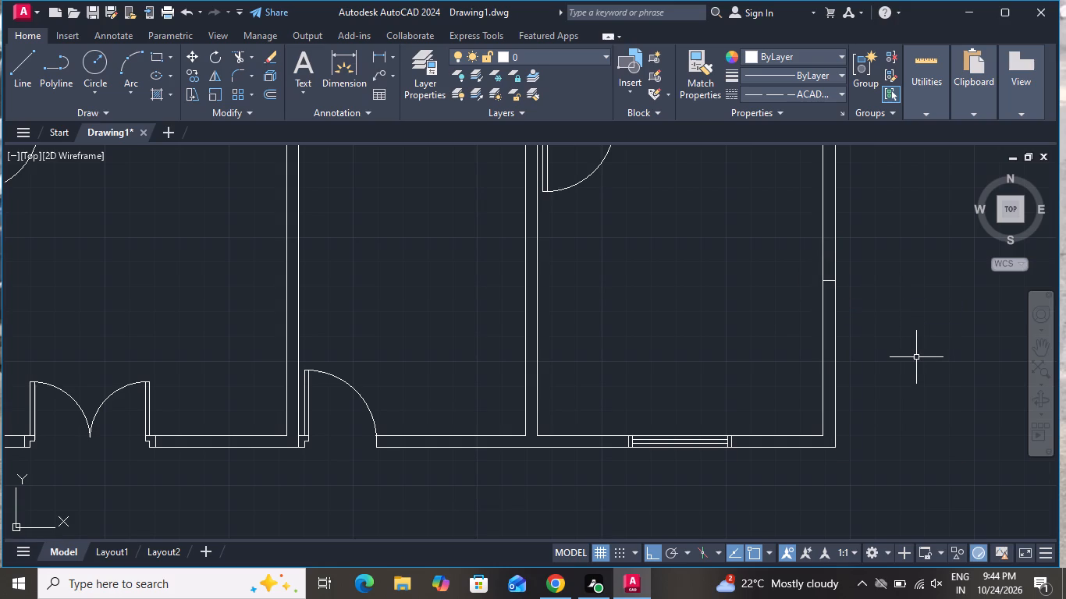
Offset the short midpoint cross-line in the southeast room's east wall 2' to the north and 2' to the south.
key(o)
key(space)
text(2')
key(Return)
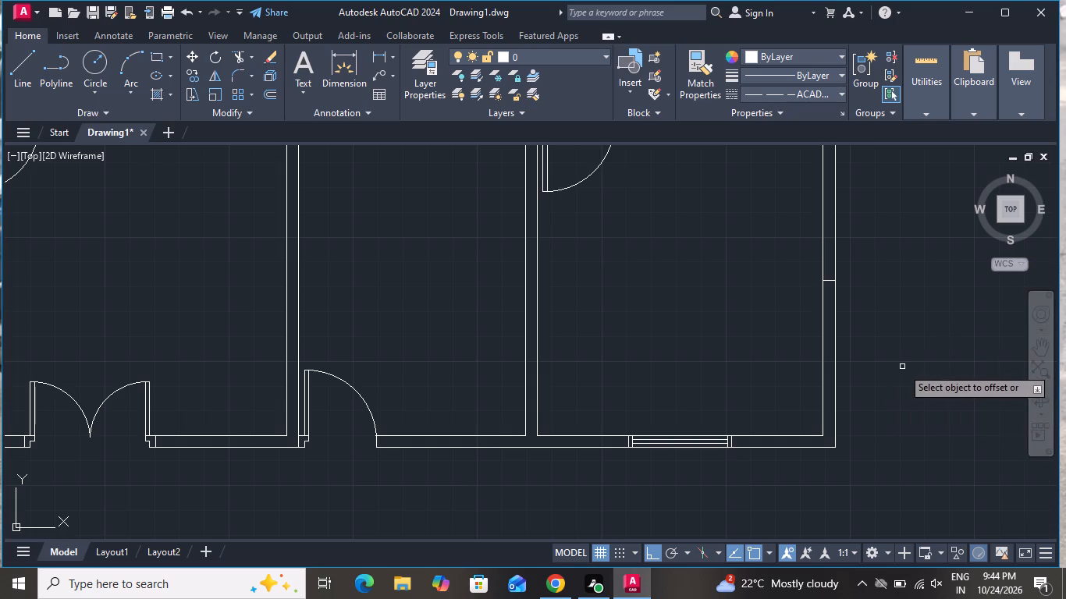
scroll(906, 372, up, 1)
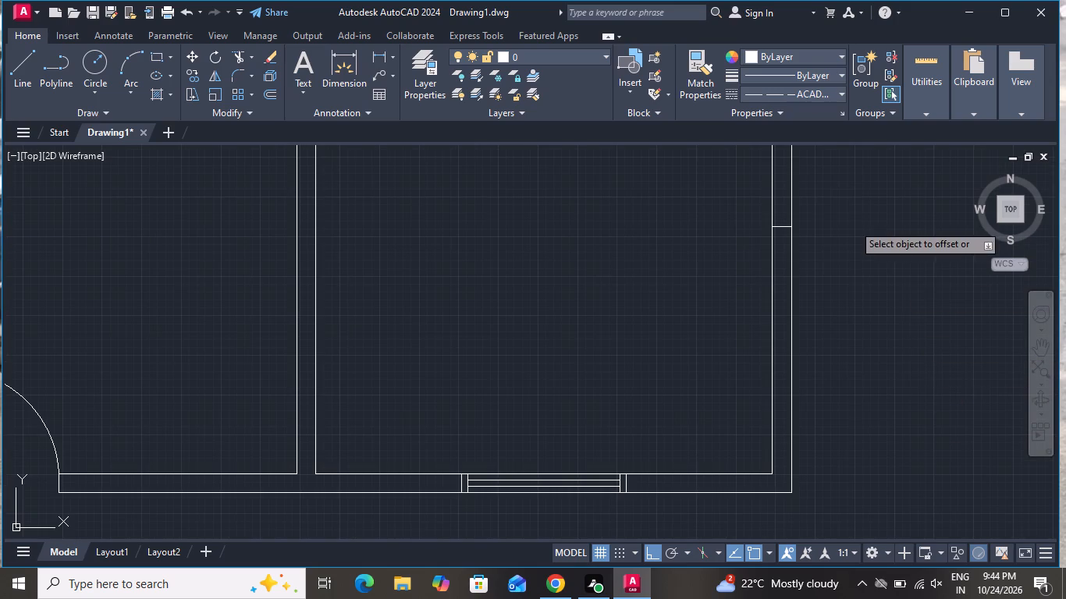
scroll(794, 230, up, 1)
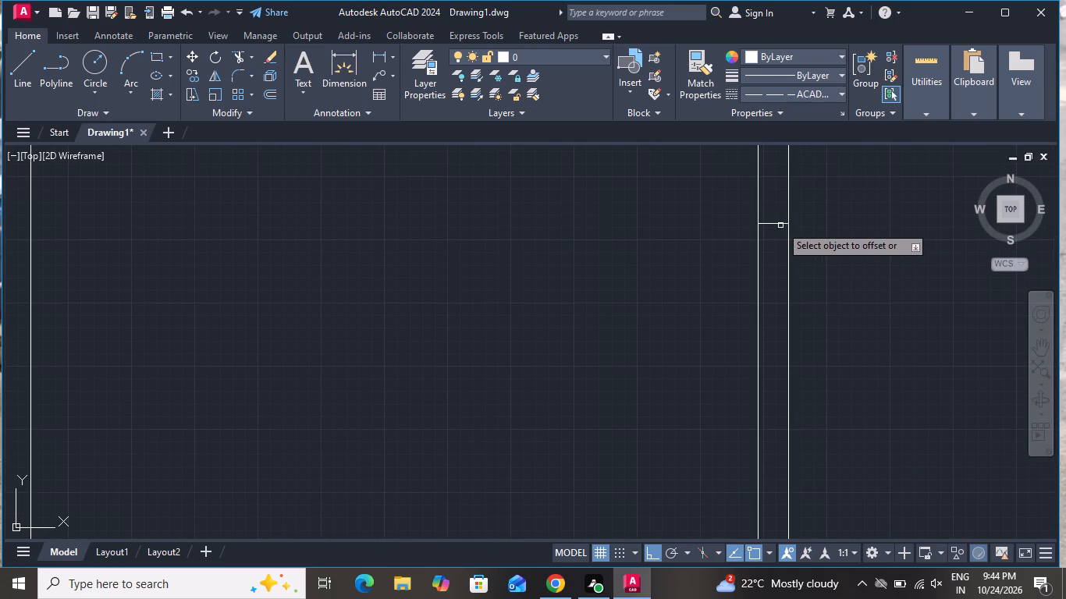
click(780, 225)
click(780, 193)
click(778, 225)
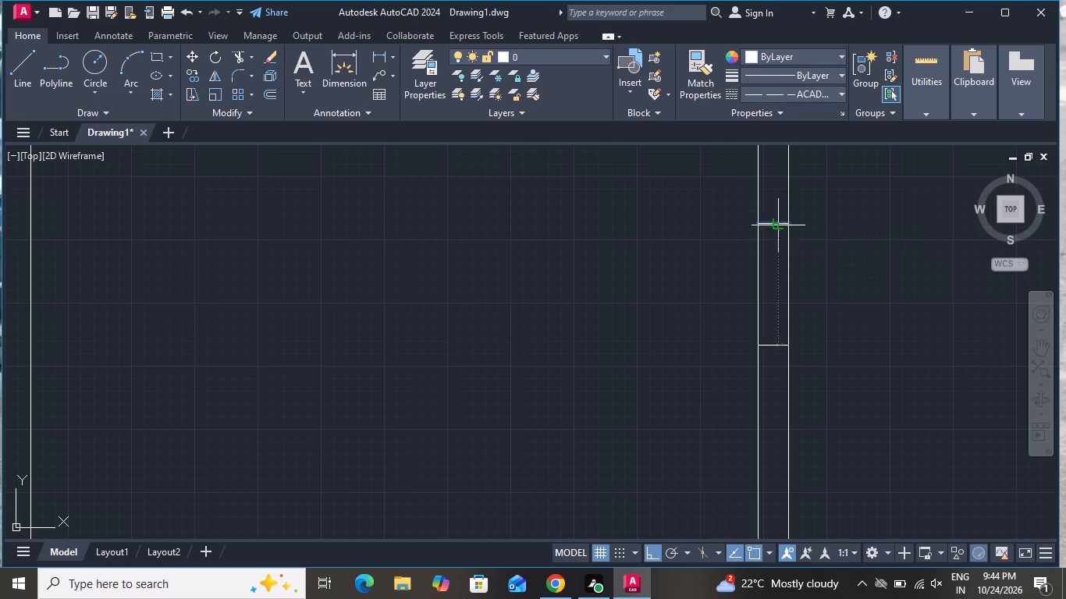
click(780, 307)
scroll(857, 295, down, 2)
right_click(857, 295)
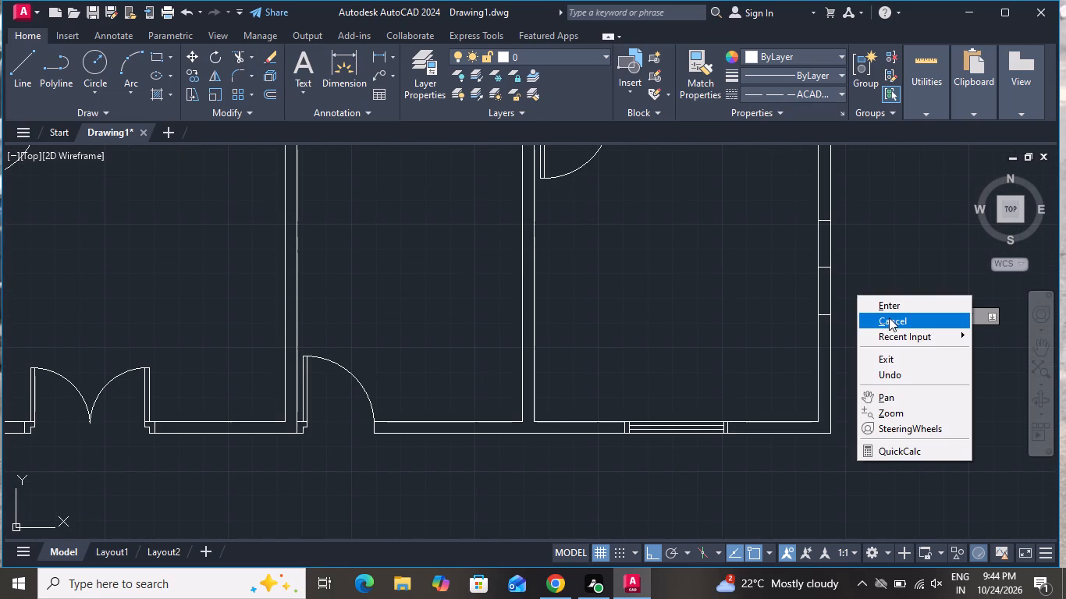
click(889, 317)
Offset the northern cross-line of the east wall's window opening 2" outward to the north.
text(o 2)
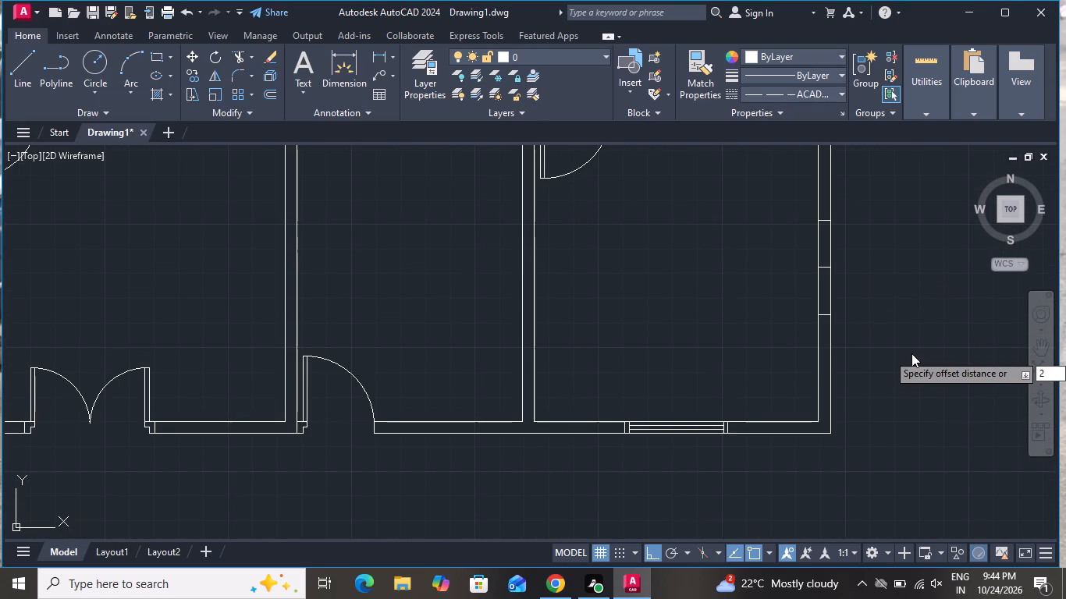
key(shift+quotedbl)
key(Return)
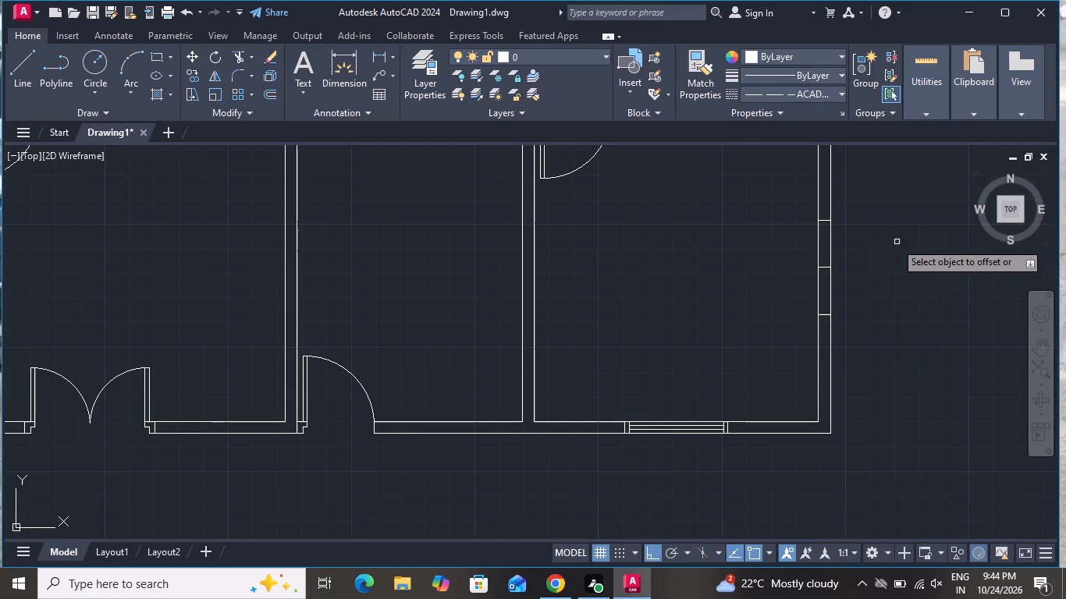
click(830, 220)
click(830, 212)
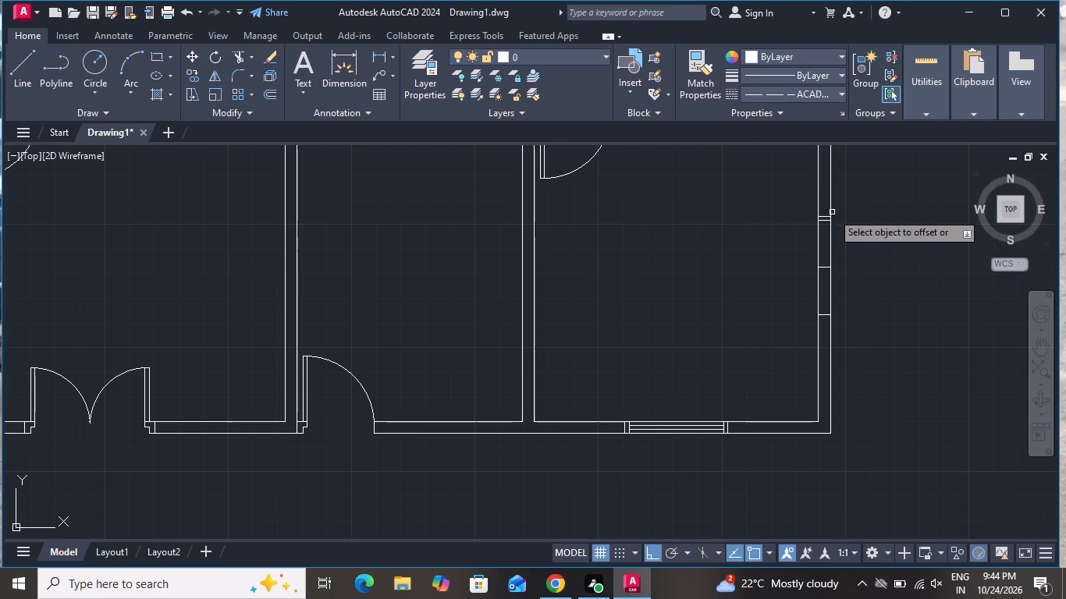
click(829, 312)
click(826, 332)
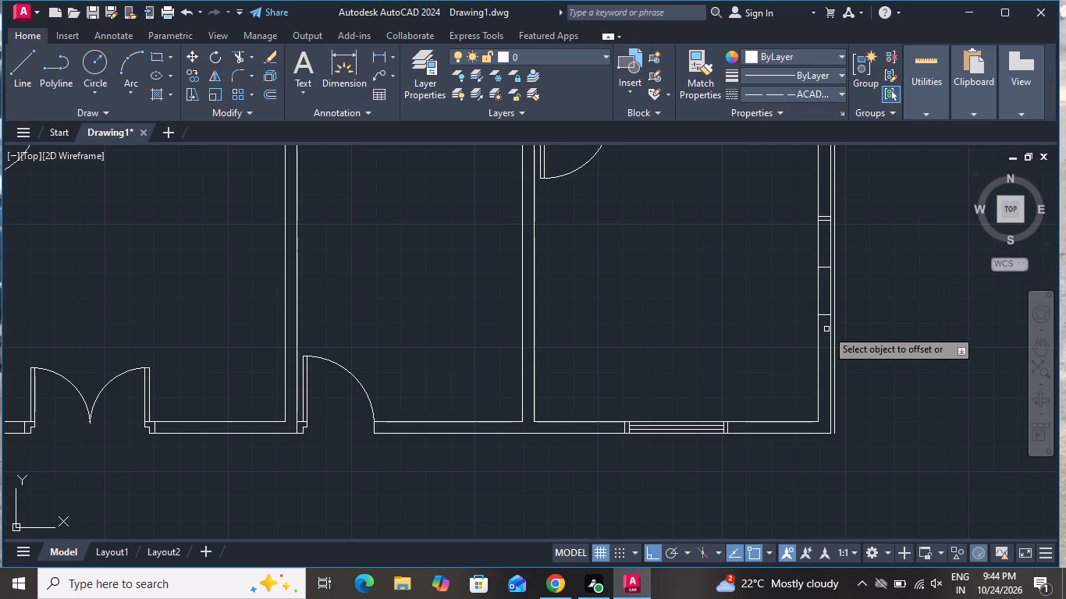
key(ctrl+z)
Offset the southern cross-line of the east wall's window opening 2" outward to the south.
scroll(829, 307, up, 2)
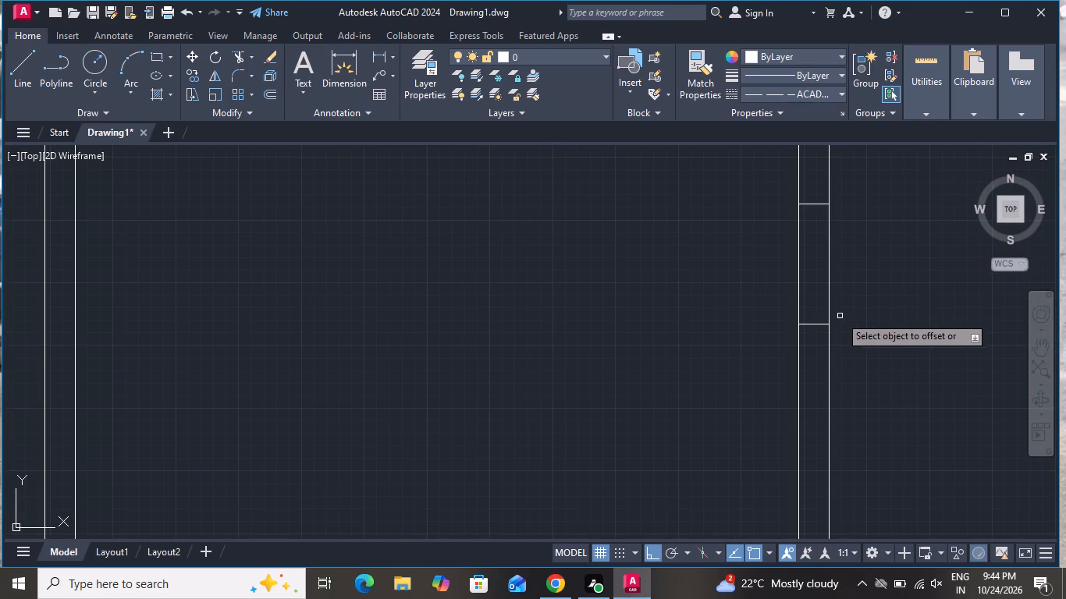
click(815, 324)
click(801, 365)
right_click(920, 268)
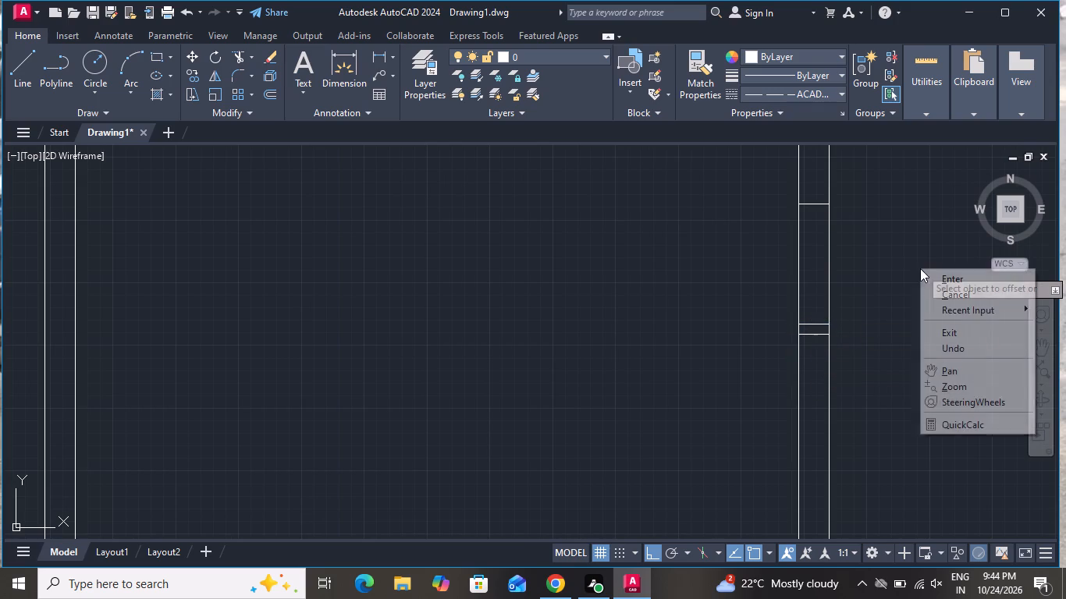
click(931, 289)
Draw a vertical line along the middle of the east wall, from the northern to the southern inner cross-line of the window opening.
click(27, 53)
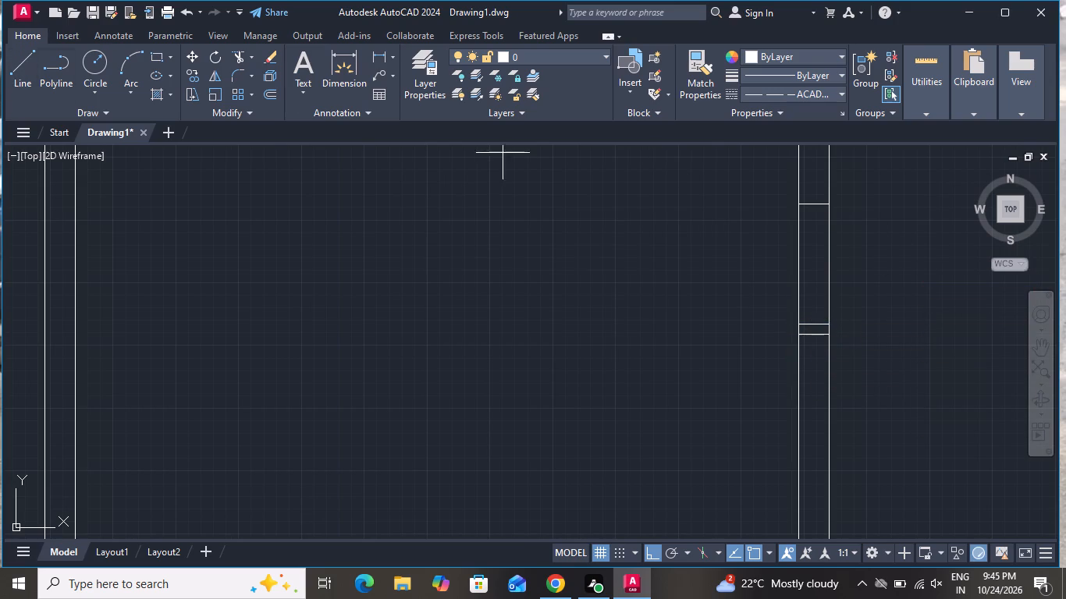
scroll(564, 453, down, 2)
scroll(657, 299, up, 3)
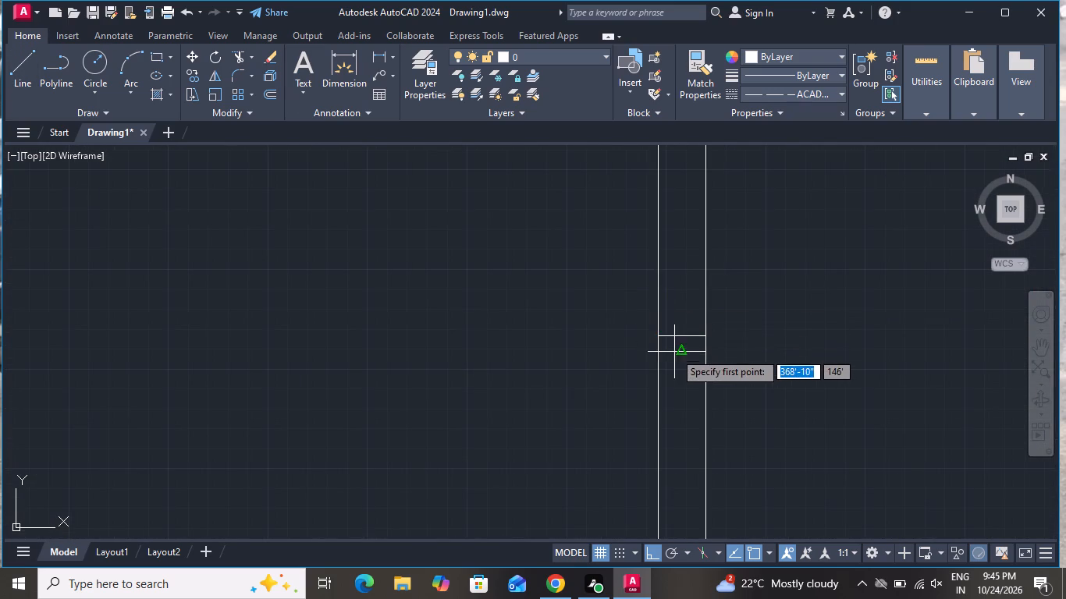
scroll(675, 353, up, 1)
click(687, 350)
scroll(698, 347, down, 5)
scroll(701, 466, up, 5)
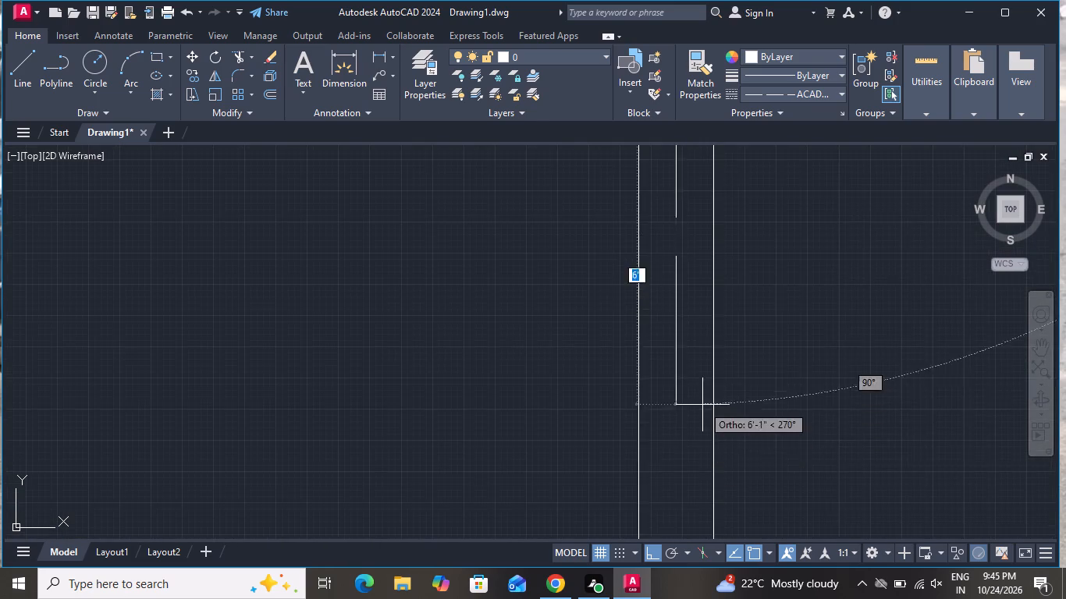
scroll(704, 367, down, 3)
scroll(702, 278, up, 4)
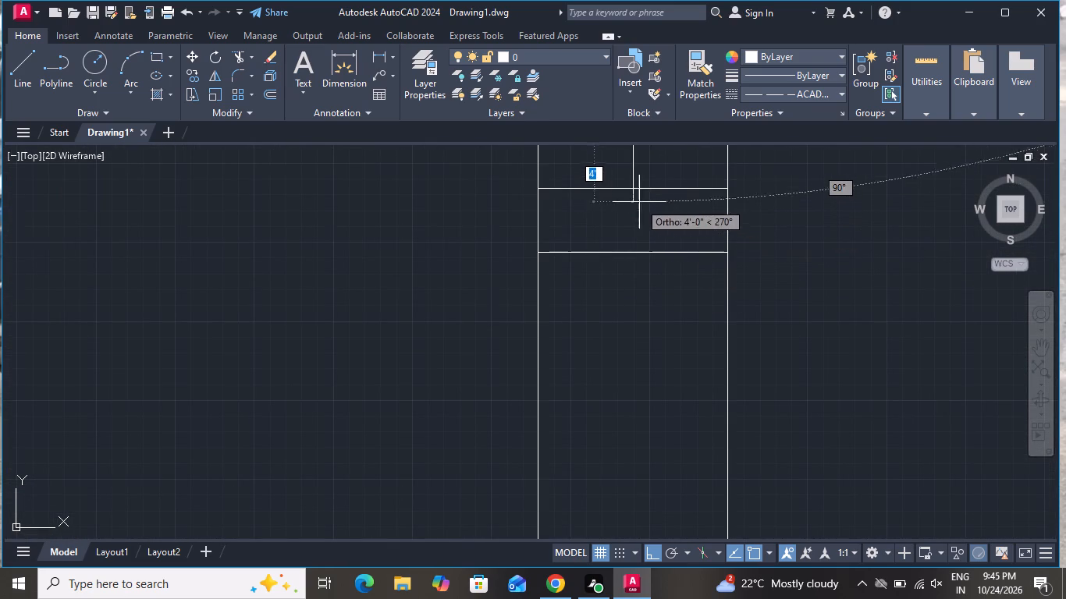
click(632, 190)
right_click(632, 190)
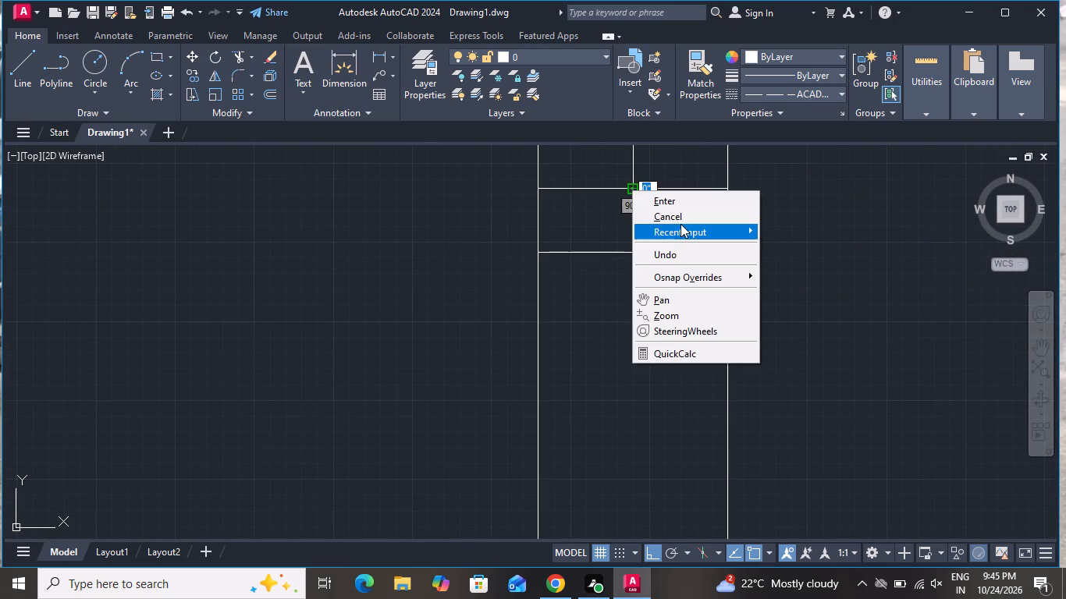
click(684, 205)
Change the linetype of the east window's vertical centre line to ByLayer.
scroll(700, 313, down, 6)
scroll(704, 256, up, 3)
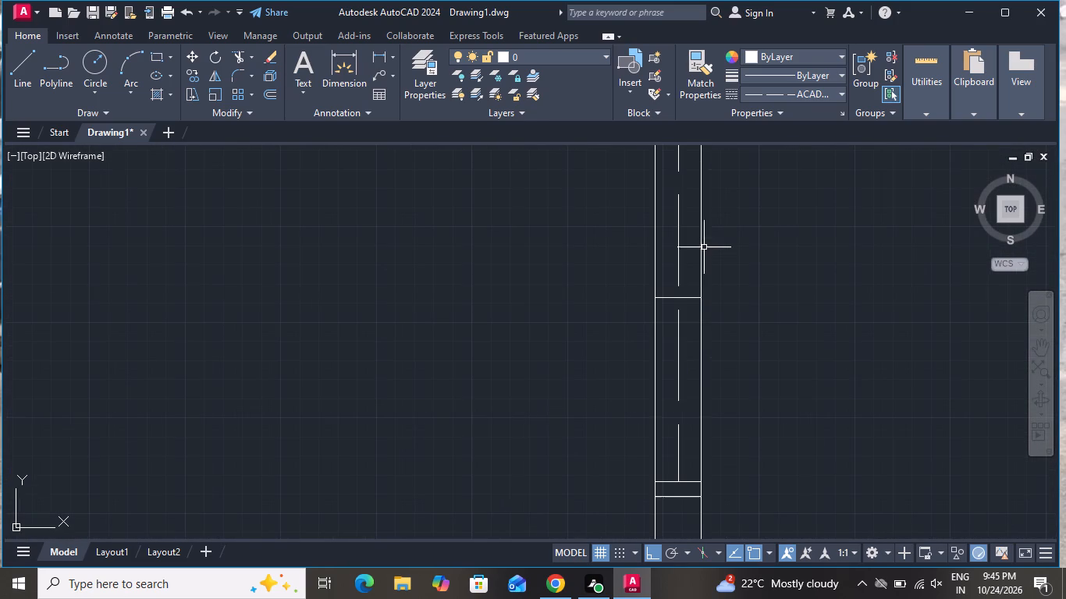
click(691, 229)
click(673, 254)
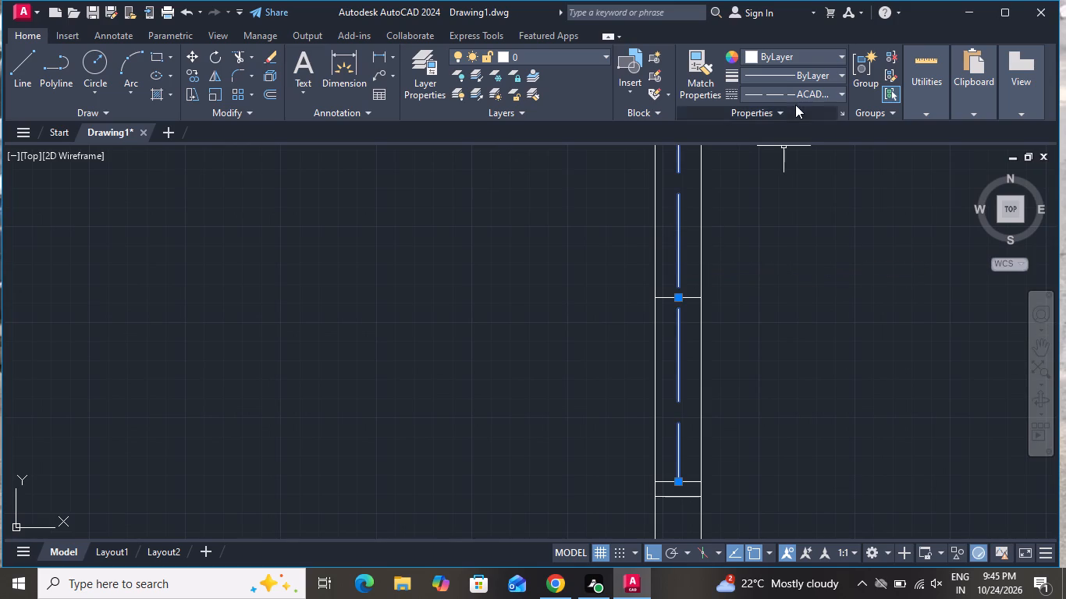
click(805, 91)
click(794, 106)
Offset the east window's vertical centre line 1" to the east and 1" to the west.
scroll(781, 327, down, 1)
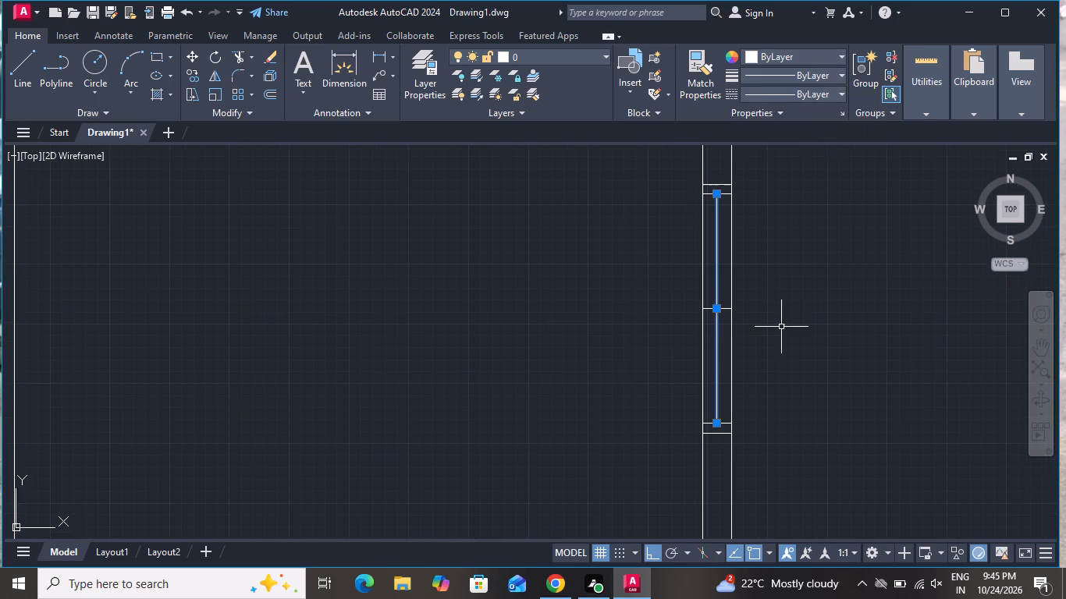
scroll(781, 327, down, 1)
text(o)
key(space)
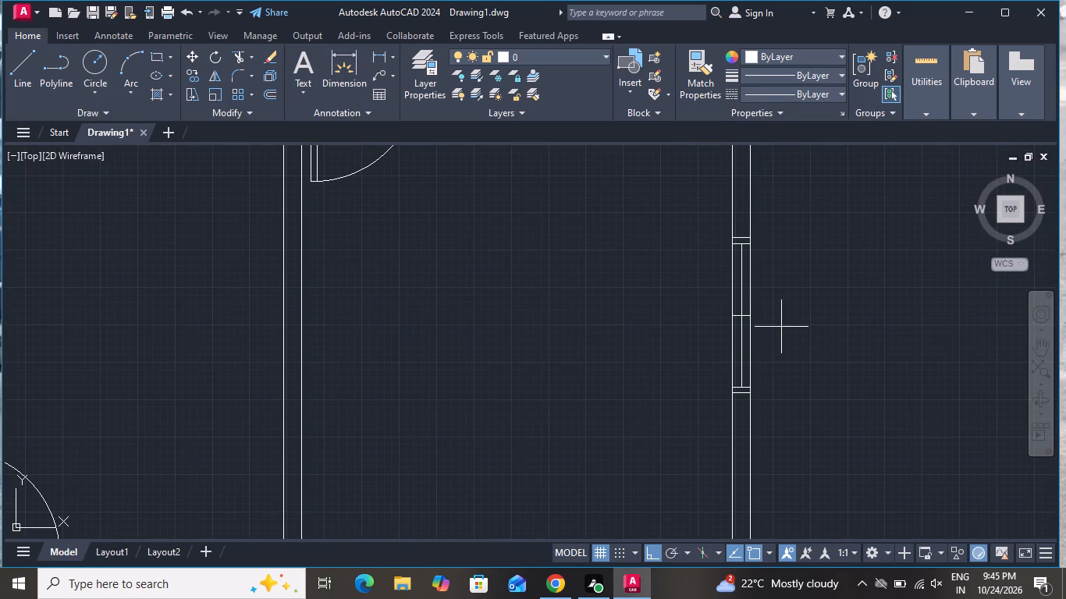
key(1)
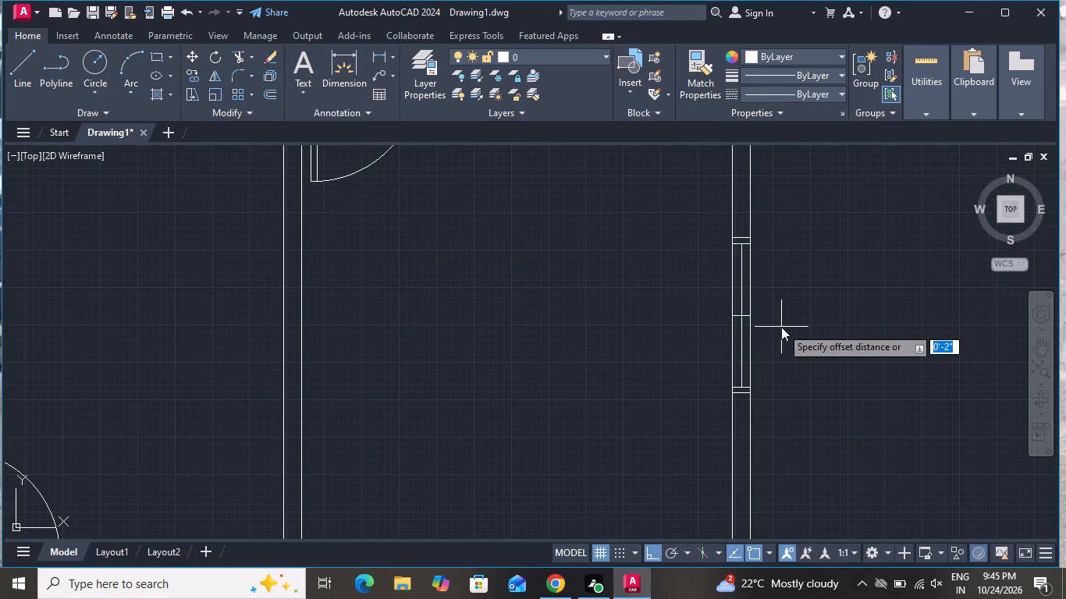
key(shift+quotedbl)
key(Return)
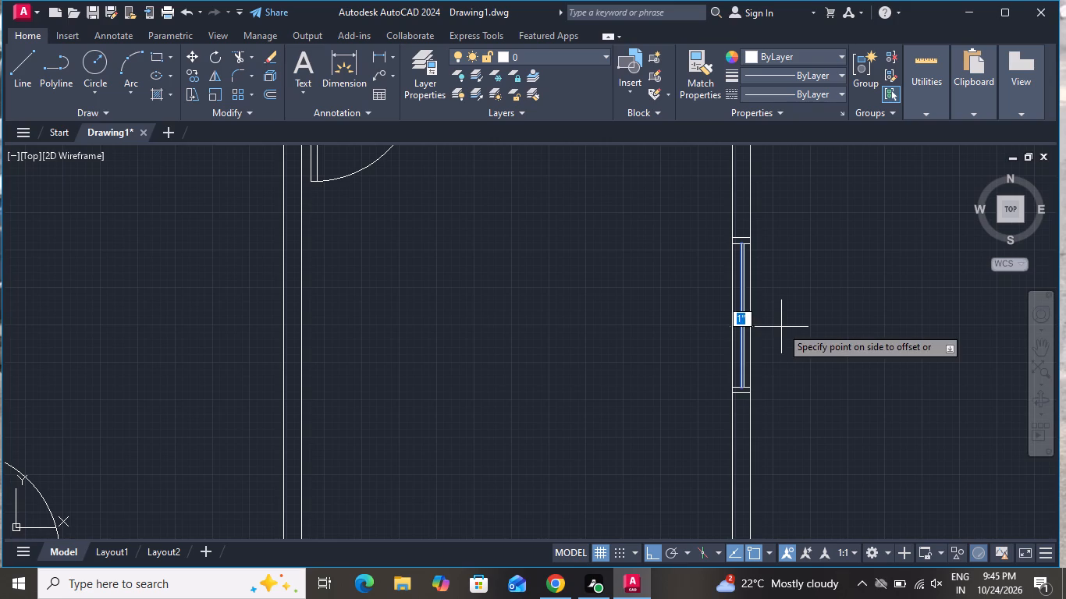
scroll(774, 319, up, 4)
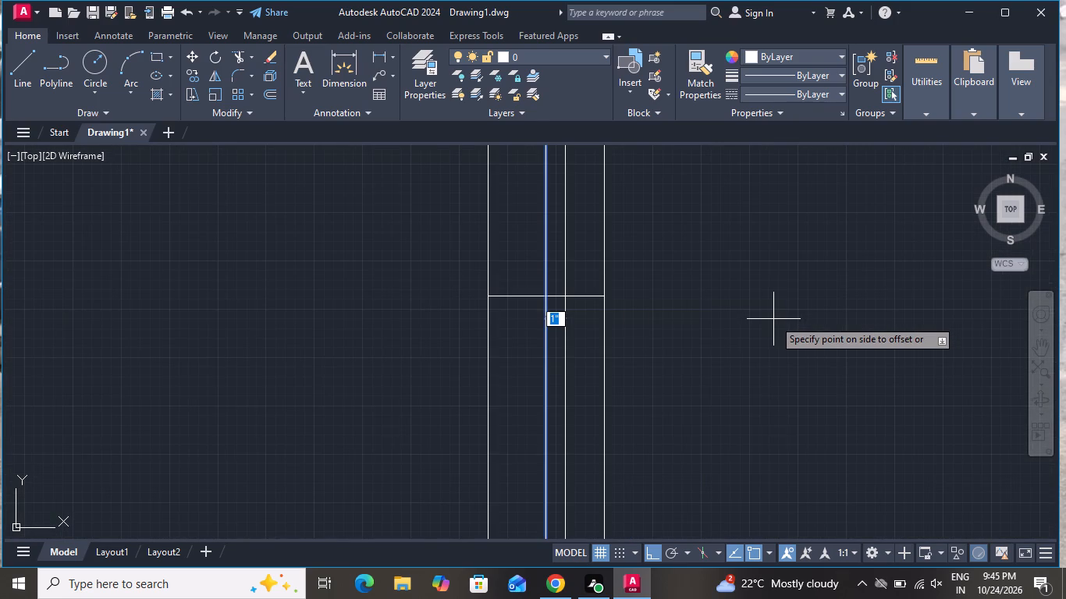
scroll(773, 319, down, 2)
click(773, 319)
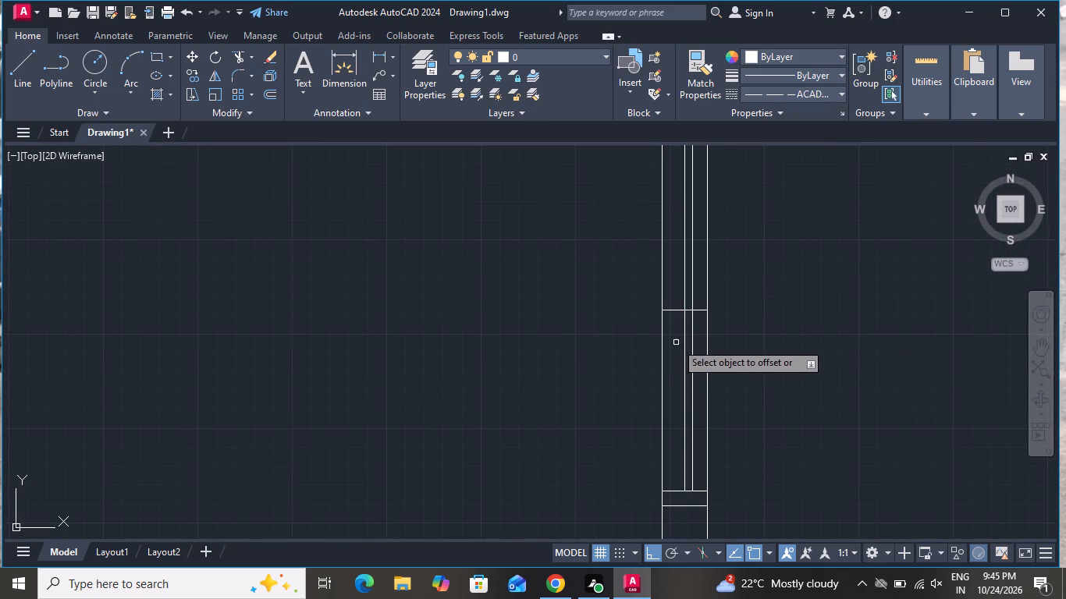
scroll(693, 342, down, 1)
scroll(685, 348, up, 2)
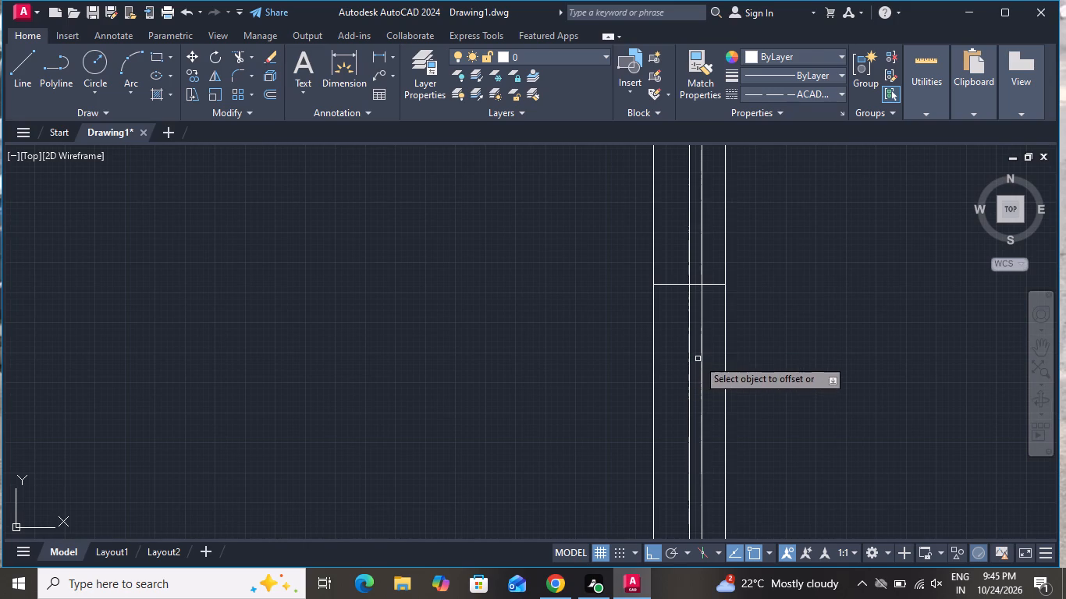
click(692, 362)
click(688, 360)
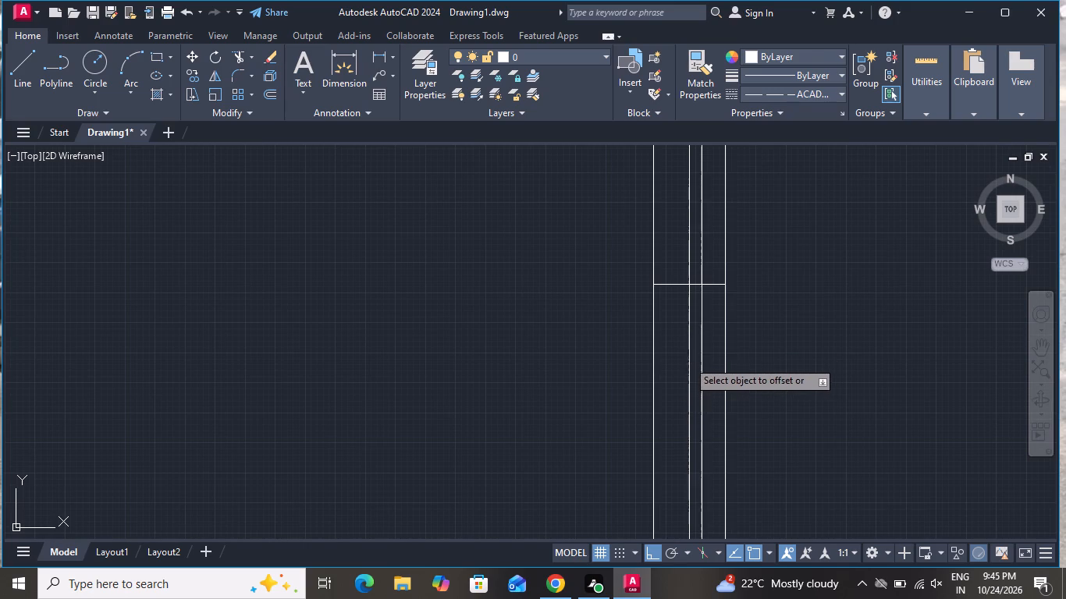
click(675, 360)
right_click(742, 358)
click(775, 379)
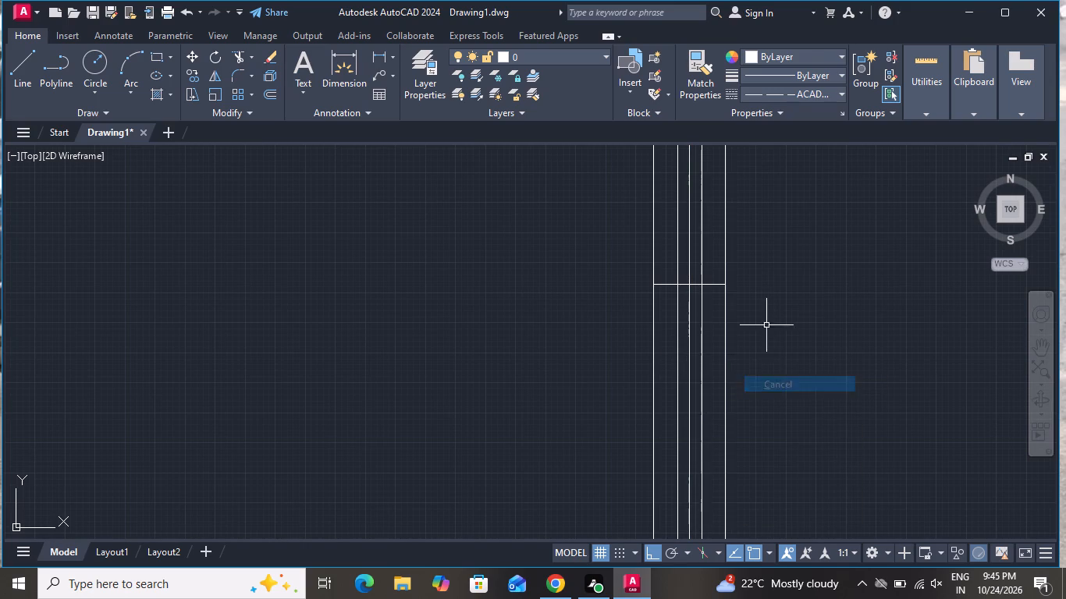
Delete the east window's vertical centre line and the horizontal cross-line at its midpoint.
scroll(698, 272, up, 3)
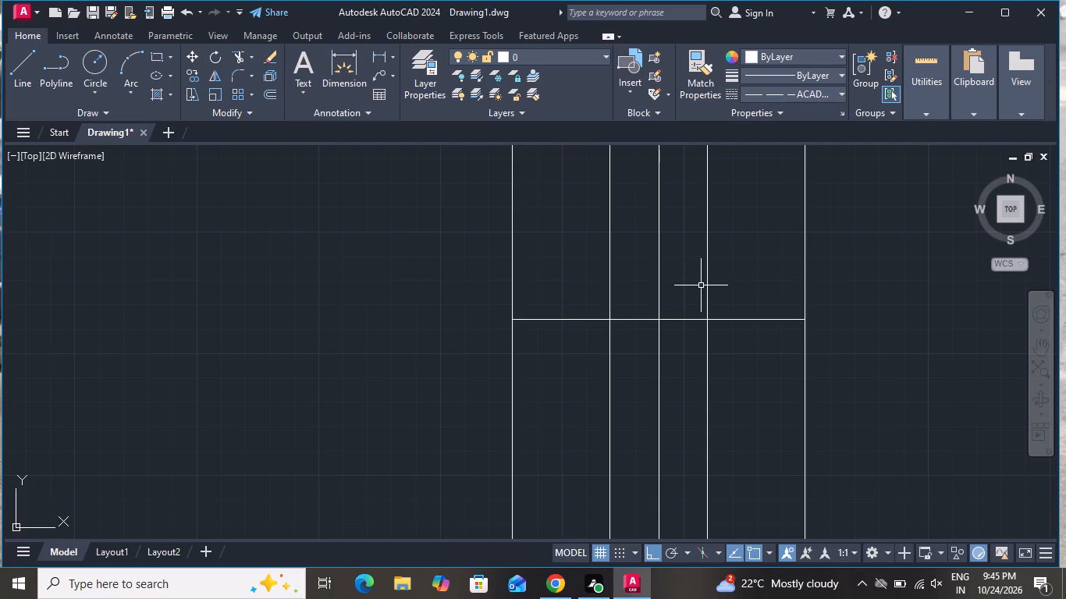
click(699, 285)
click(625, 356)
key(Delete)
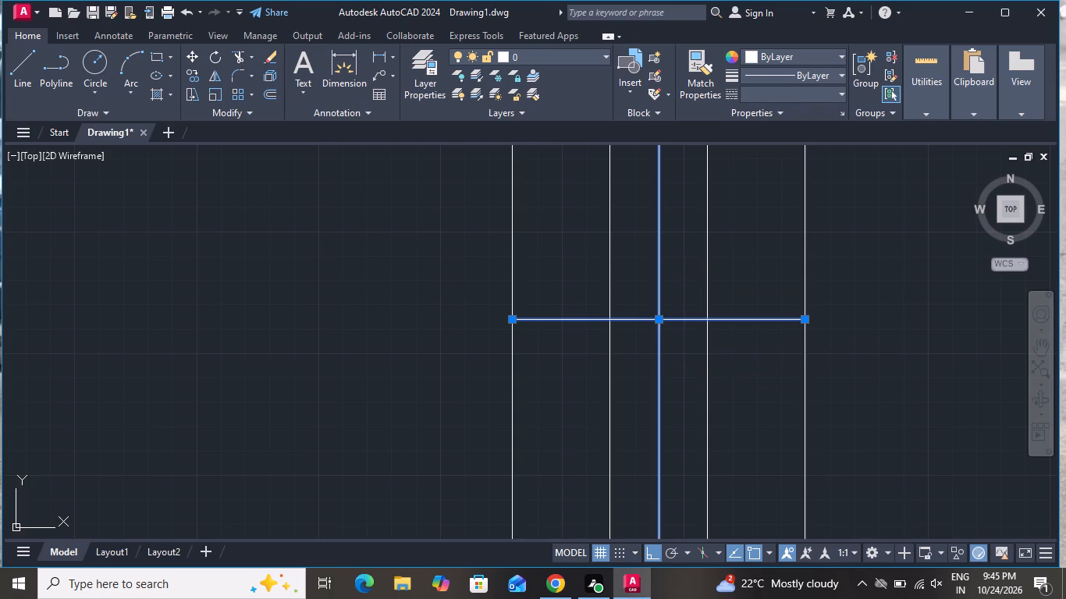
Set the current linetype for new objects to ByLayer.
scroll(602, 371, up, 1)
scroll(631, 377, down, 7)
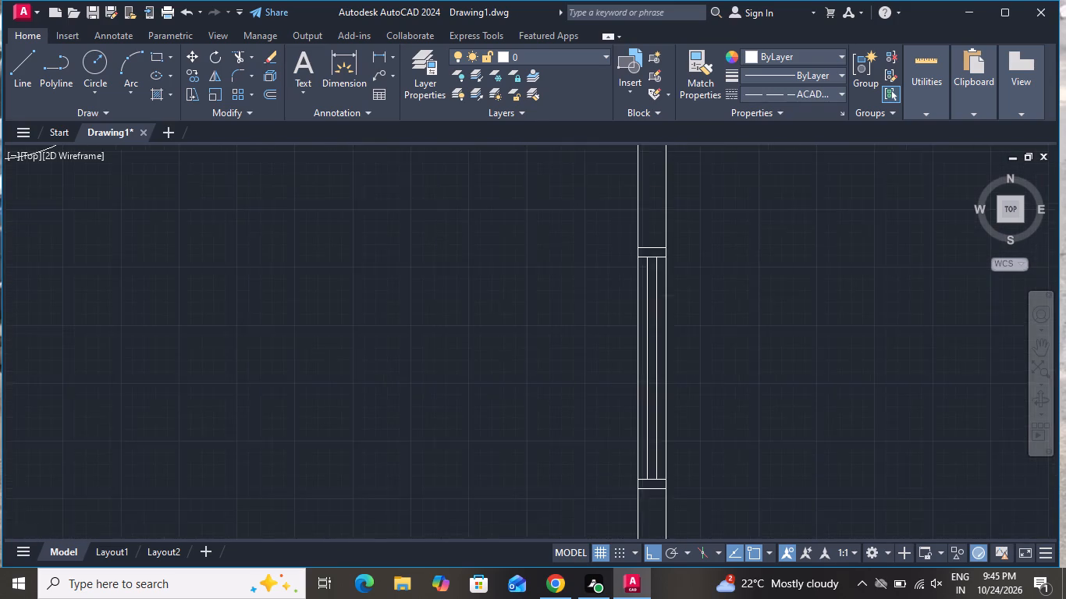
scroll(675, 374, down, 2)
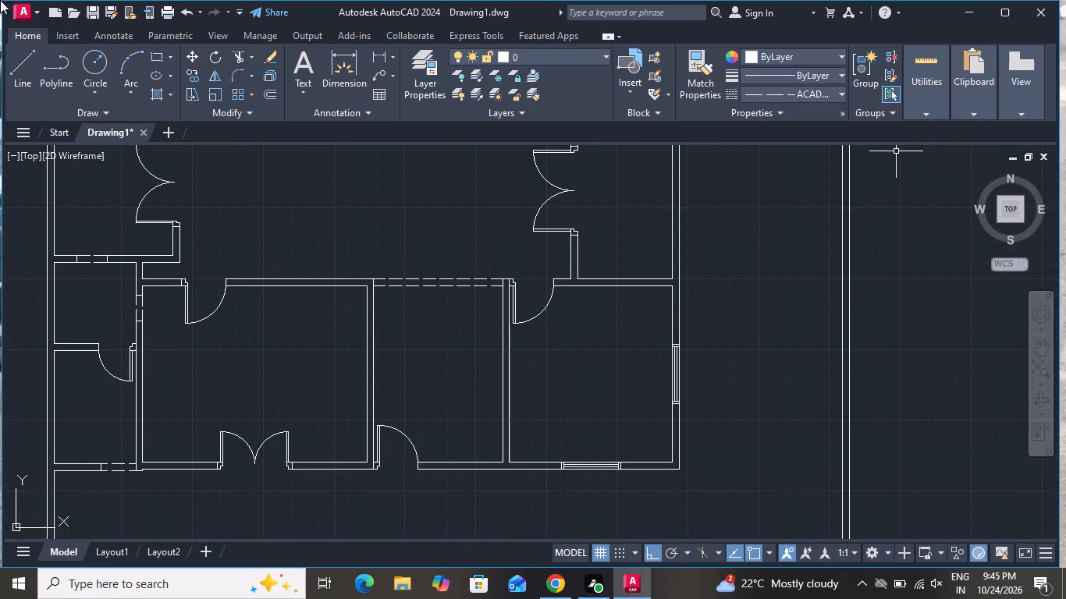
click(24, 69)
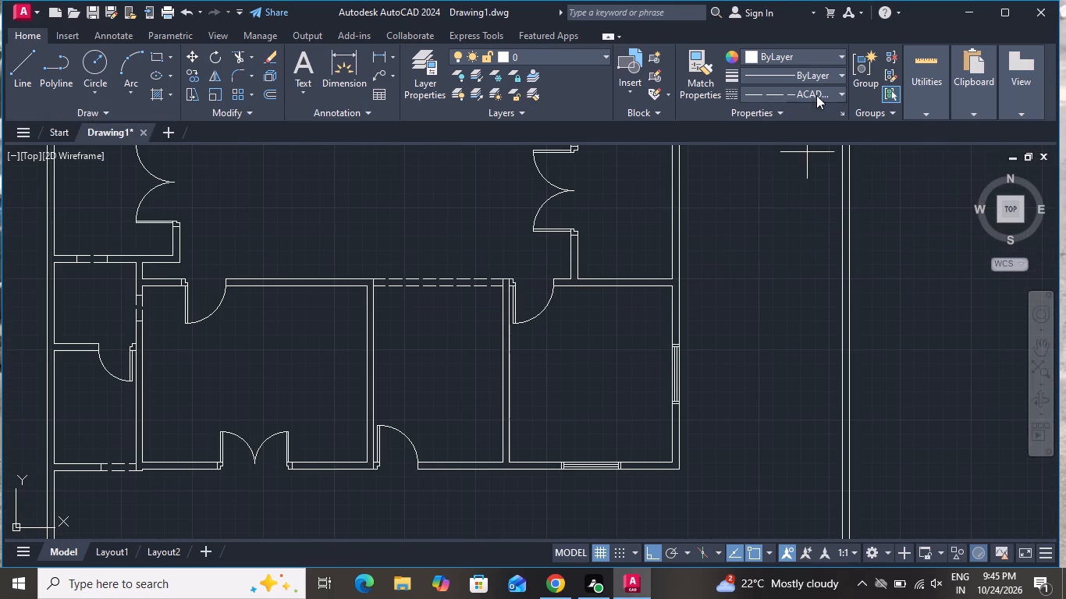
click(816, 95)
click(815, 114)
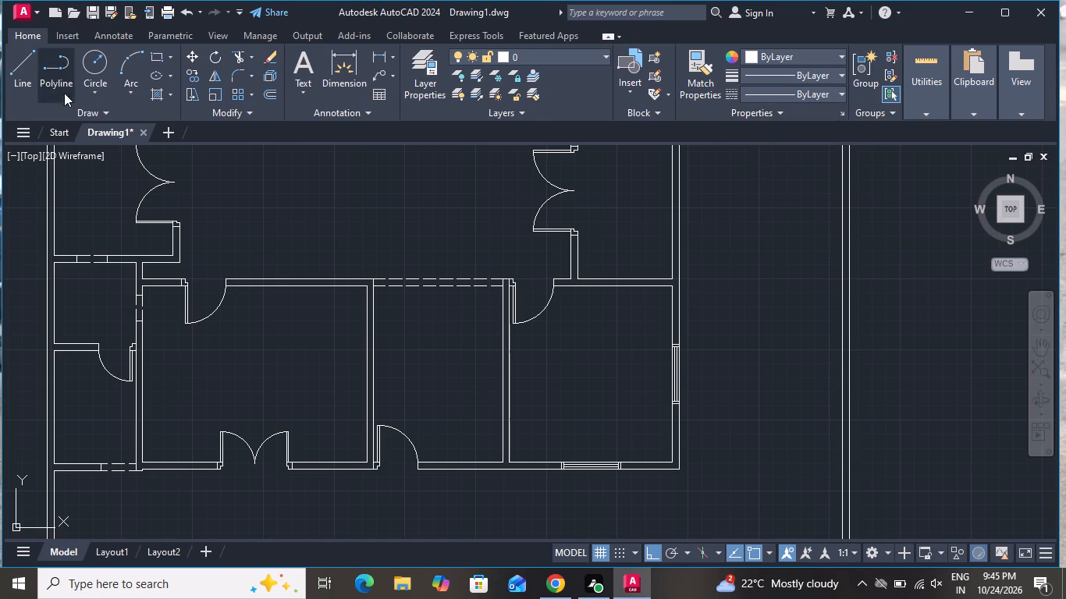
Draw a 6" line across the west wall at the midpoint of the southwest room's inner wall face.
click(22, 78)
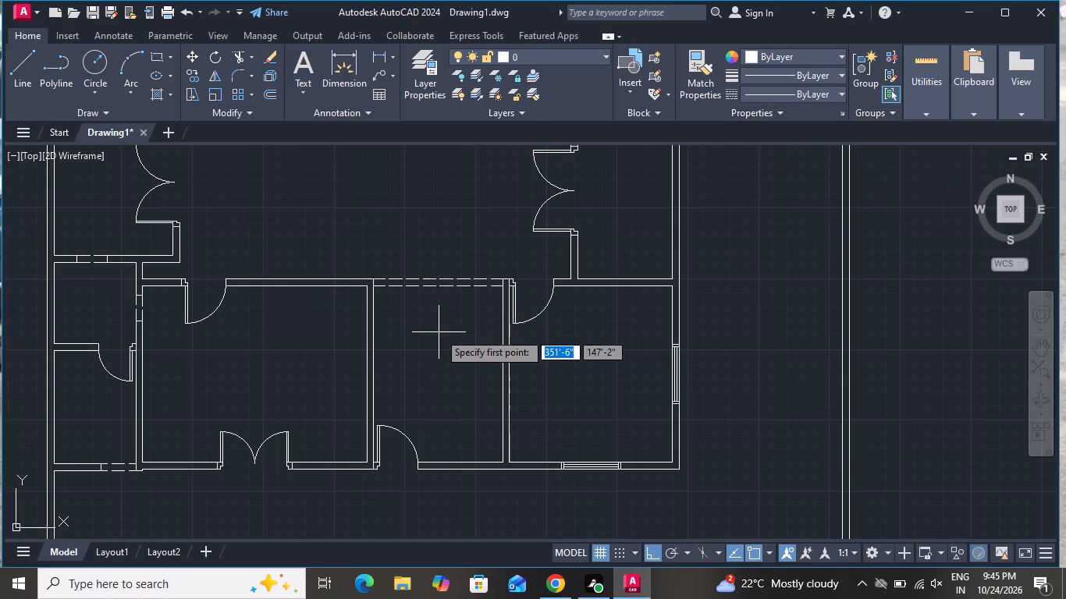
scroll(455, 330, down, 2)
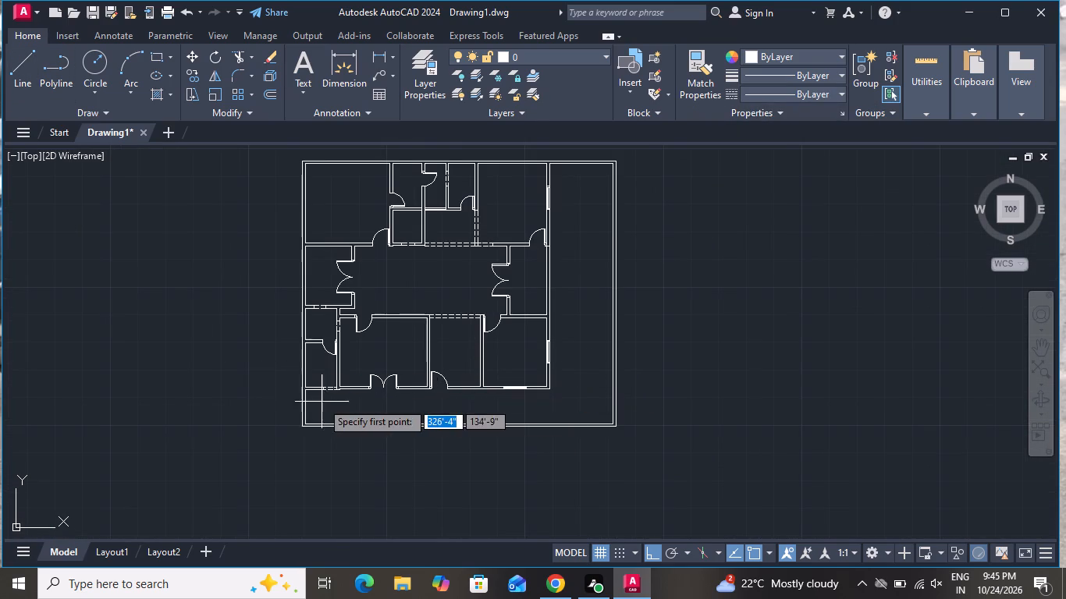
scroll(322, 402, up, 1)
scroll(279, 342, up, 2)
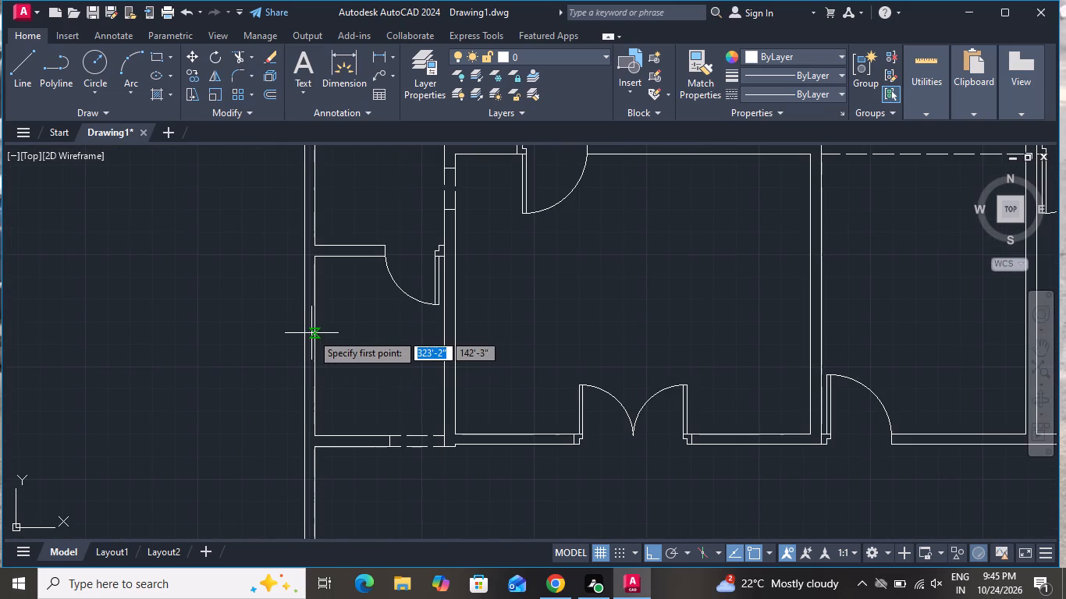
click(318, 348)
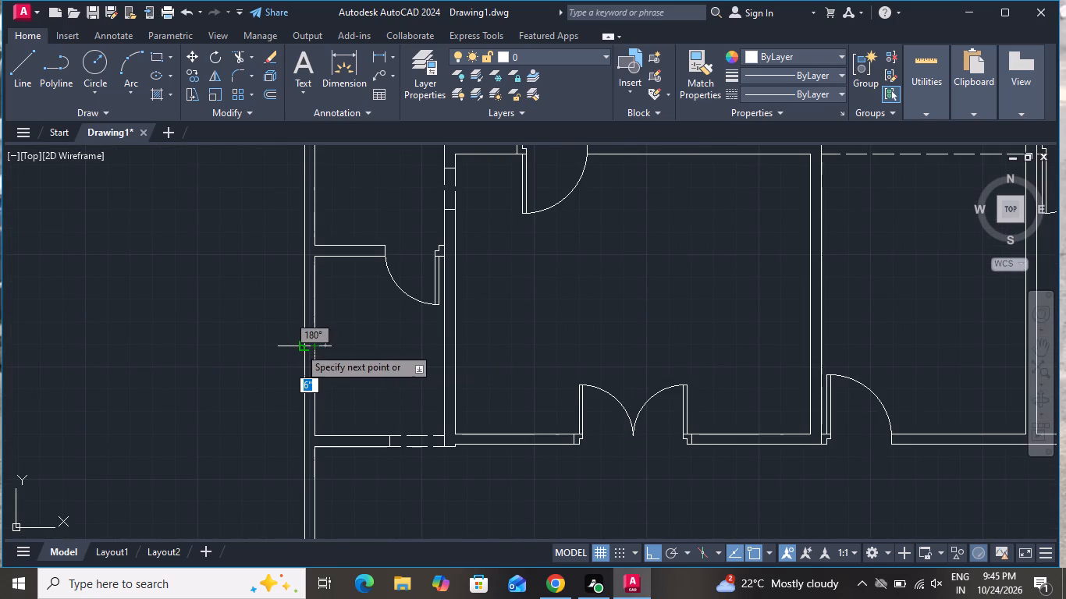
click(299, 347)
right_click(299, 347)
click(365, 370)
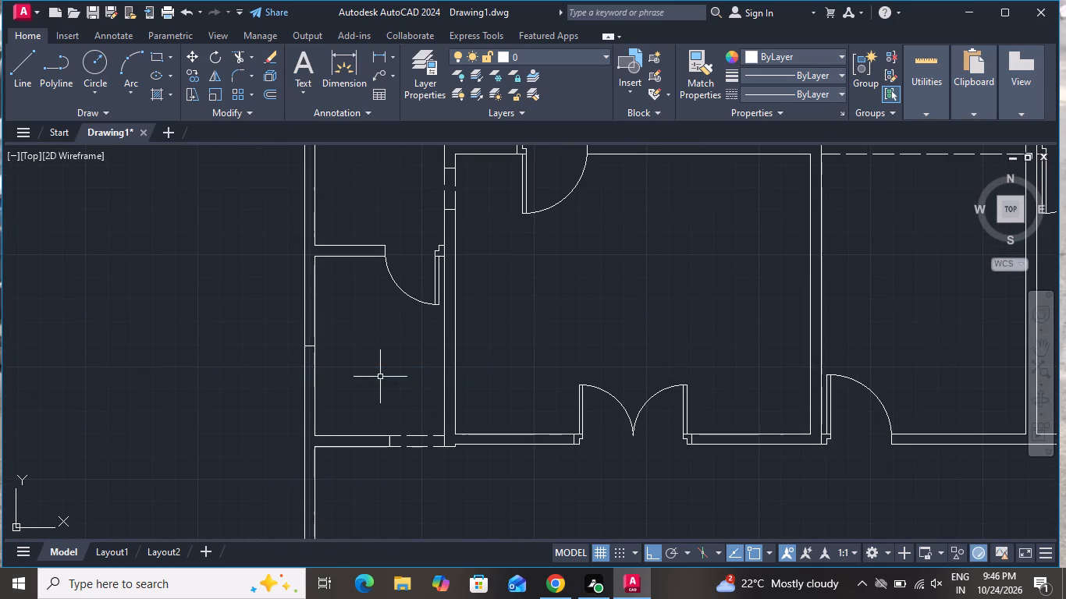
Offset the cross-line in the southwest room's west wall 1' to the north and 1' to the south.
text(o)
key(space)
key(1)
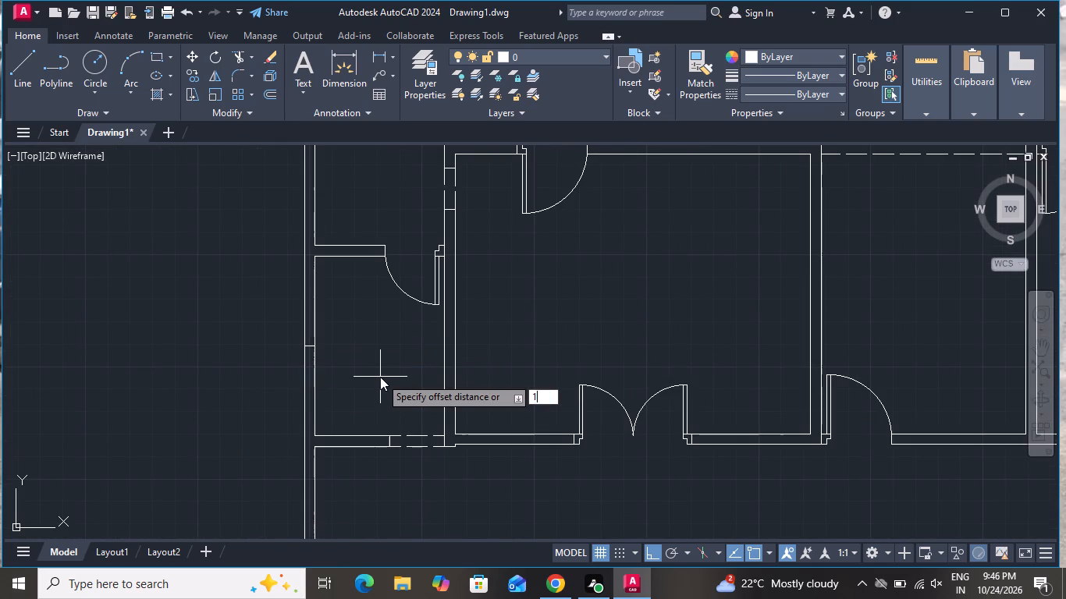
key(apostrophe)
key(Return)
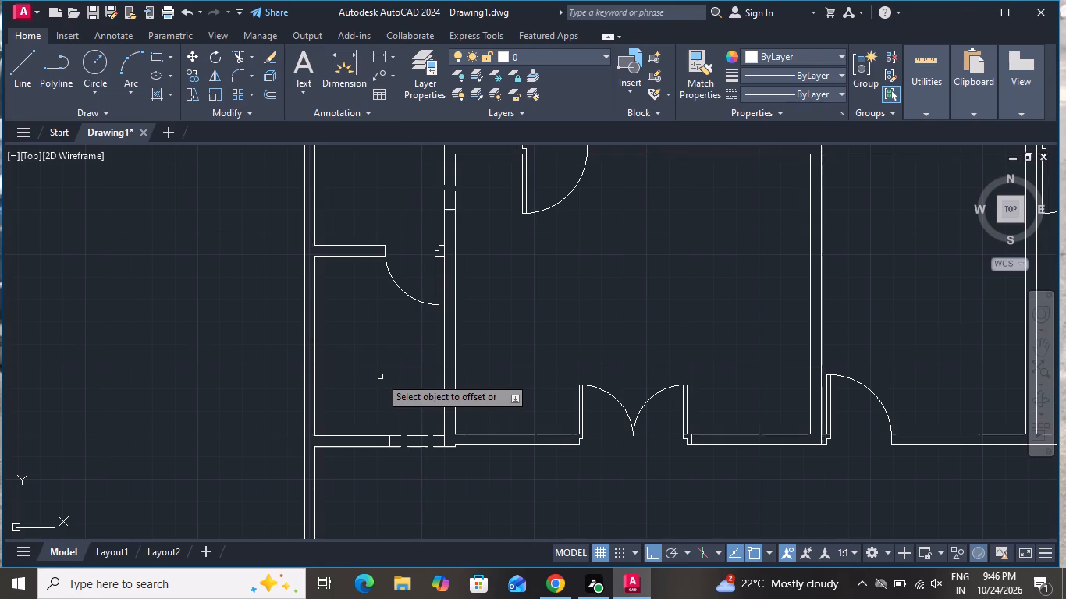
scroll(296, 358, up, 2)
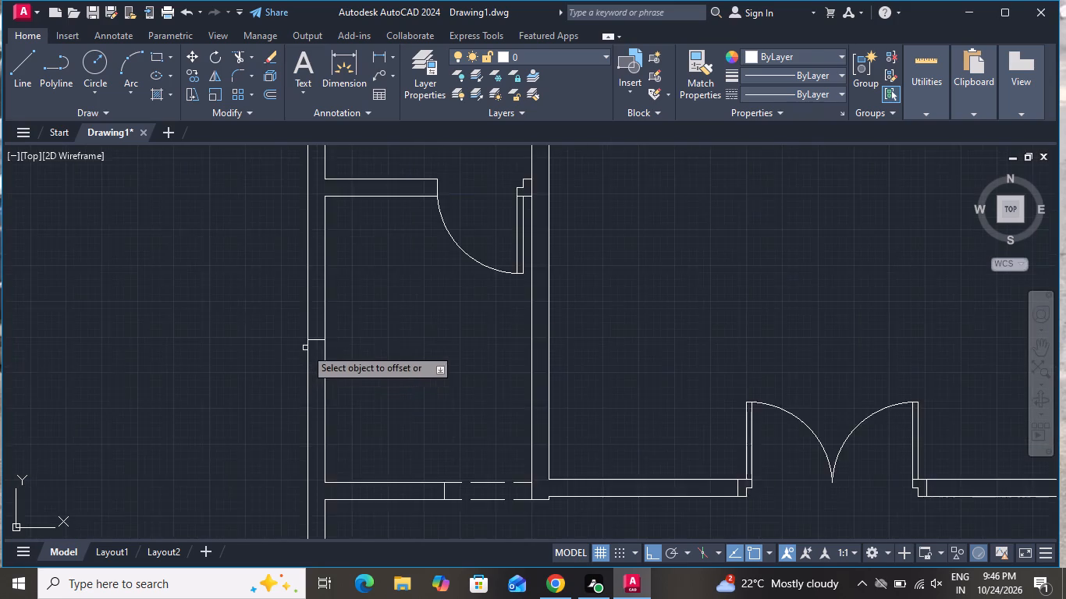
scroll(305, 348, up, 1)
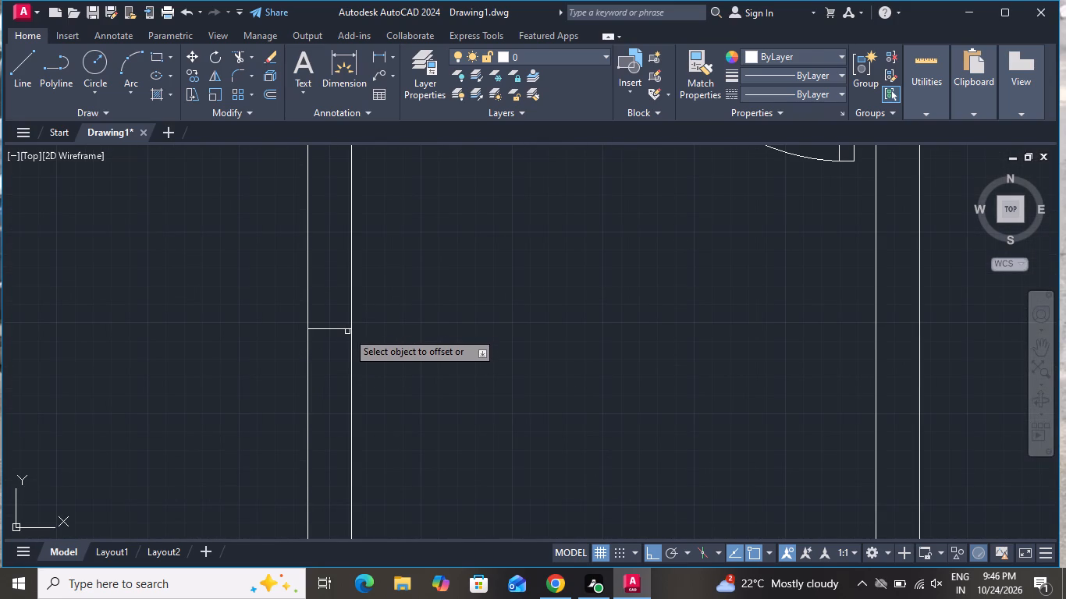
click(348, 328)
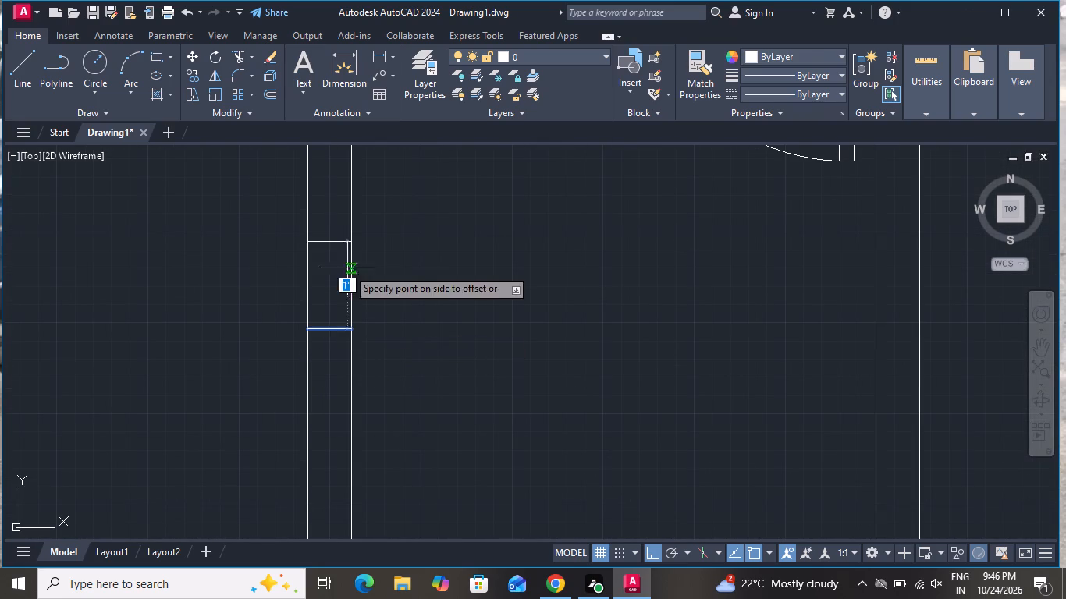
click(345, 250)
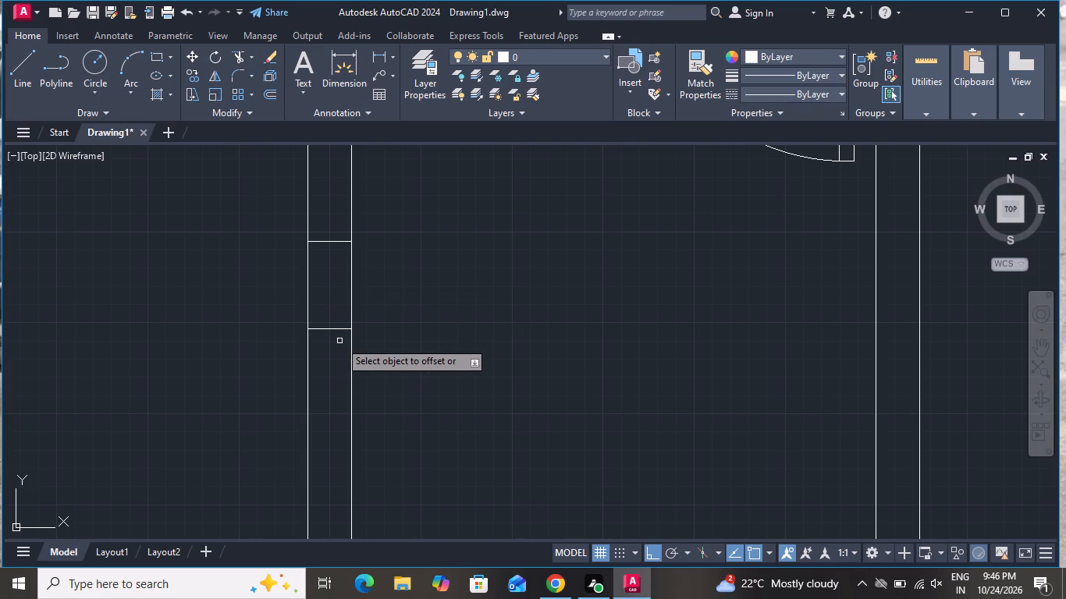
click(343, 331)
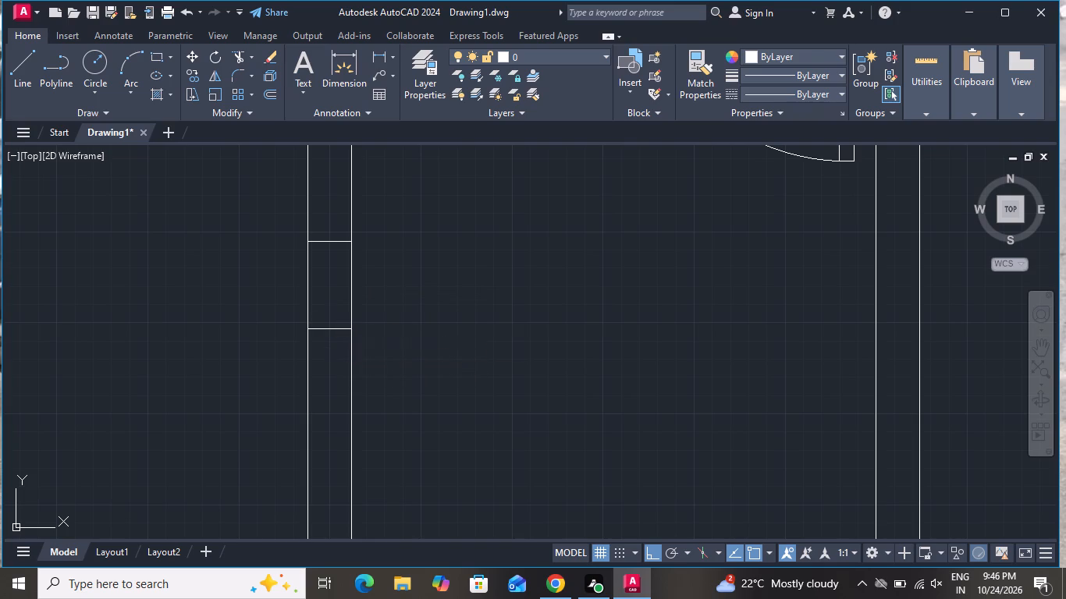
click(326, 366)
right_click(402, 331)
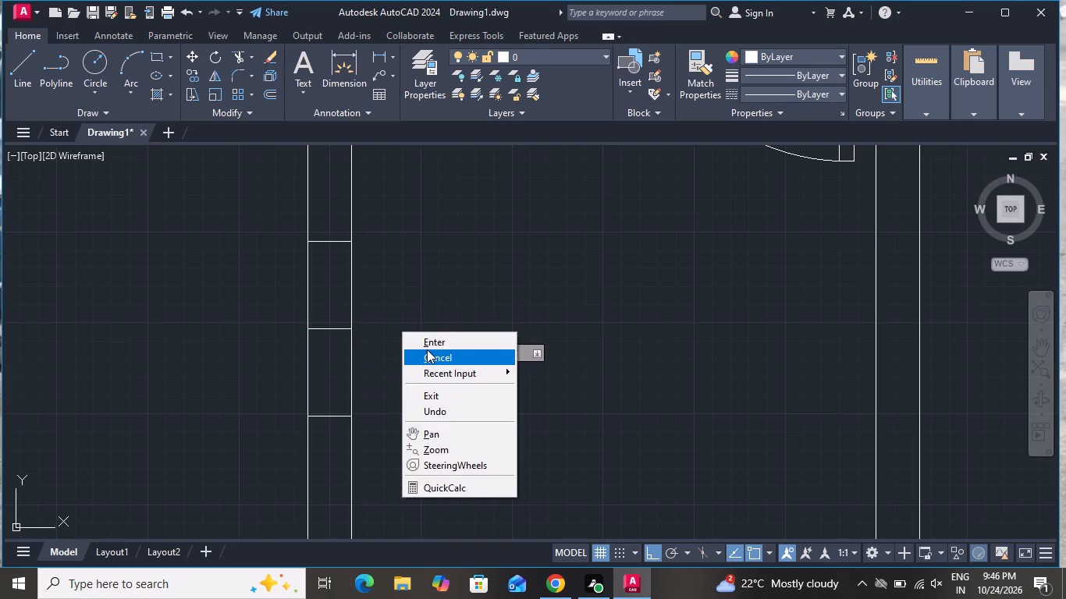
click(427, 349)
Offset the west window's two end lines 2" outward, one to the north and one to the south.
text(o)
key(space)
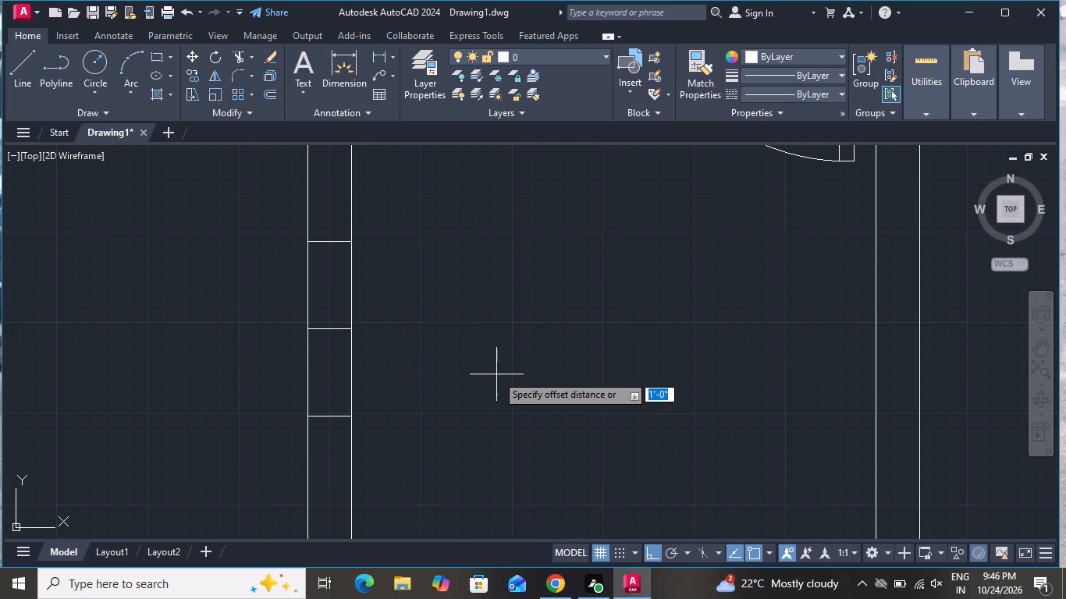
key(2)
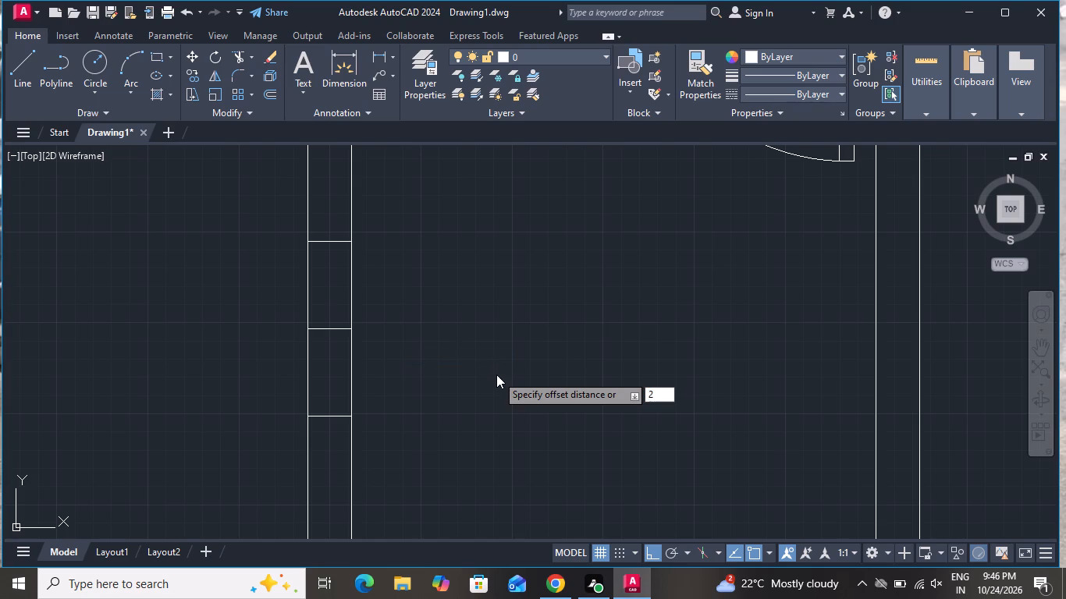
key(shift+quotedbl)
key(Return)
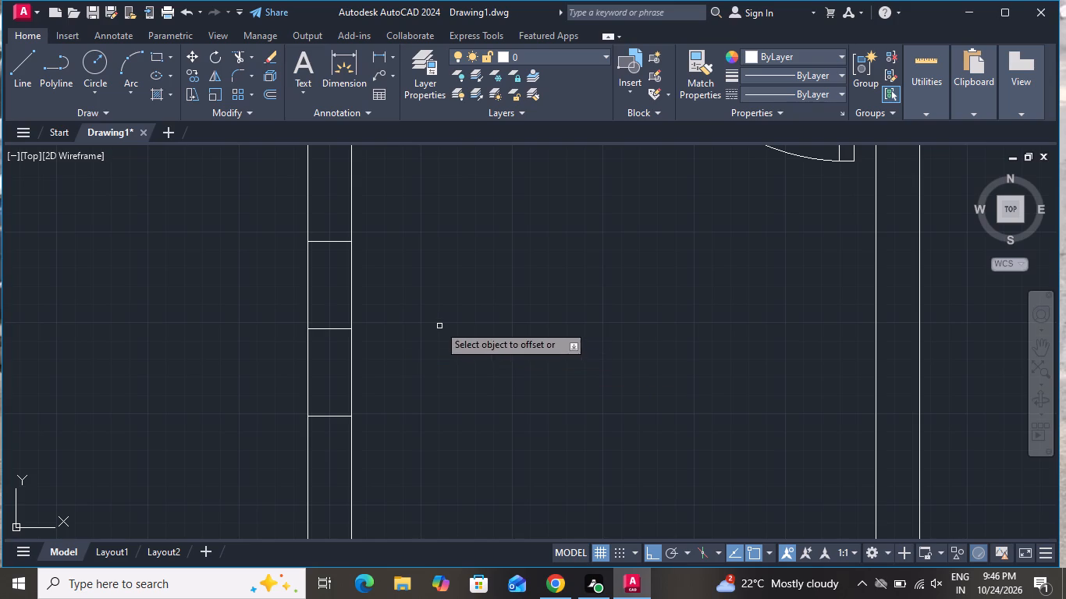
click(315, 241)
click(328, 205)
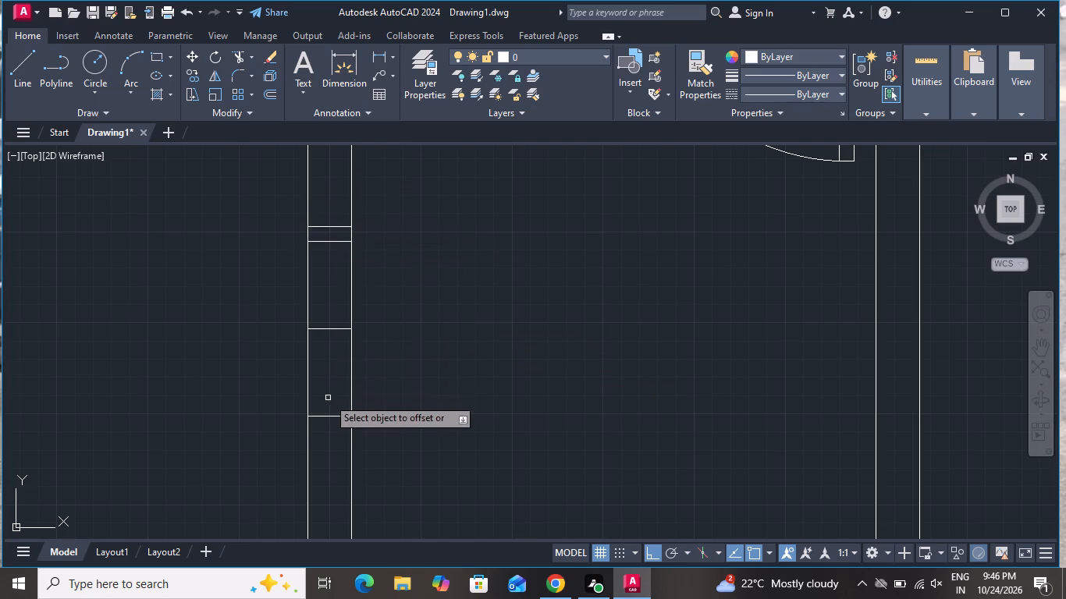
click(329, 414)
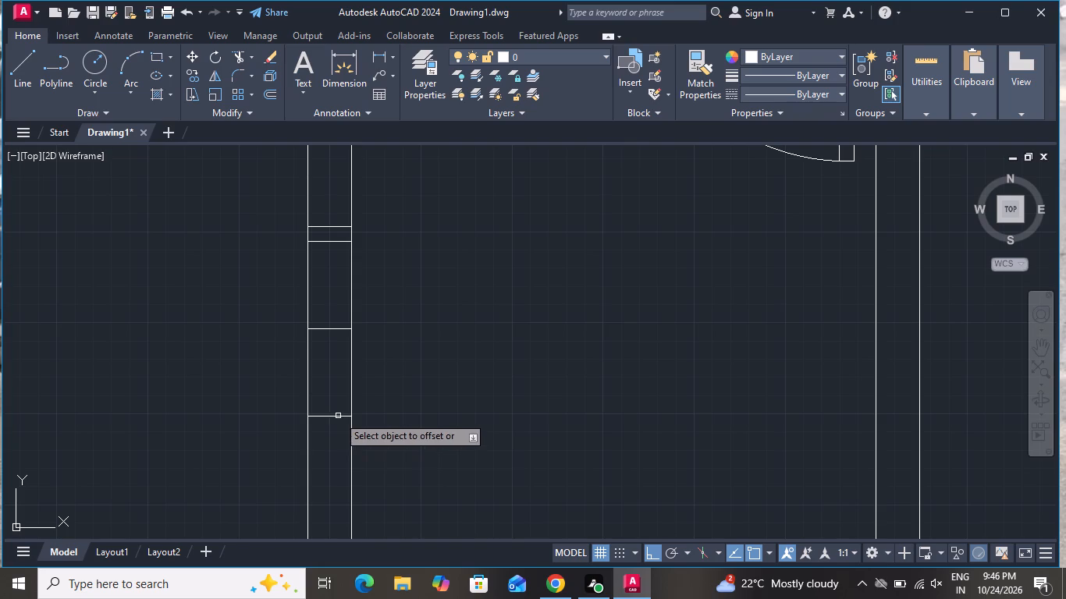
click(338, 416)
click(336, 444)
right_click(439, 328)
click(449, 348)
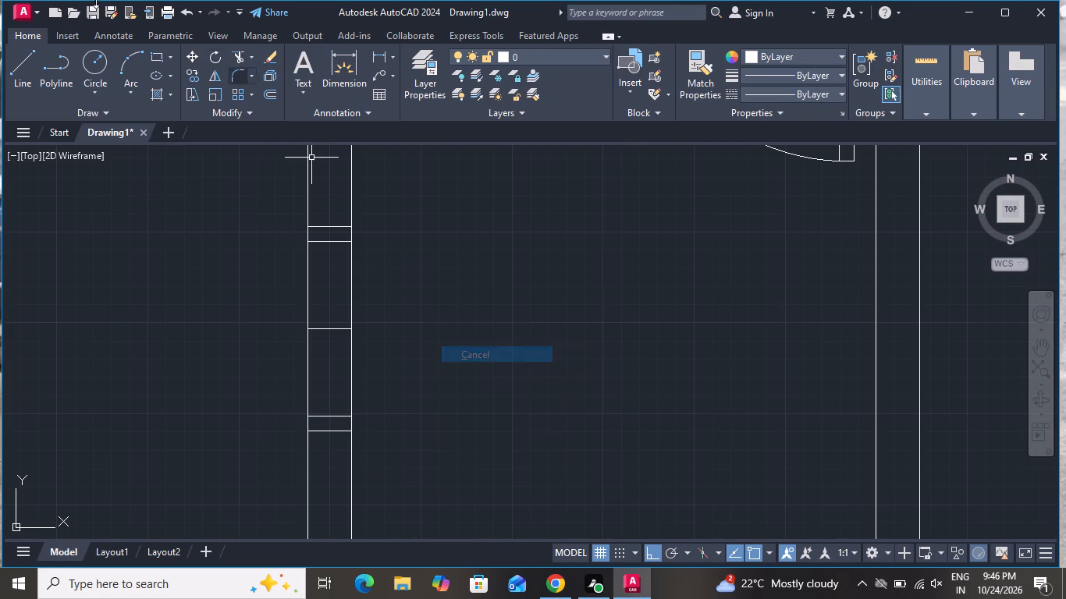
Draw the west window's vertical centre line between the midpoints of its two inner end lines.
click(22, 51)
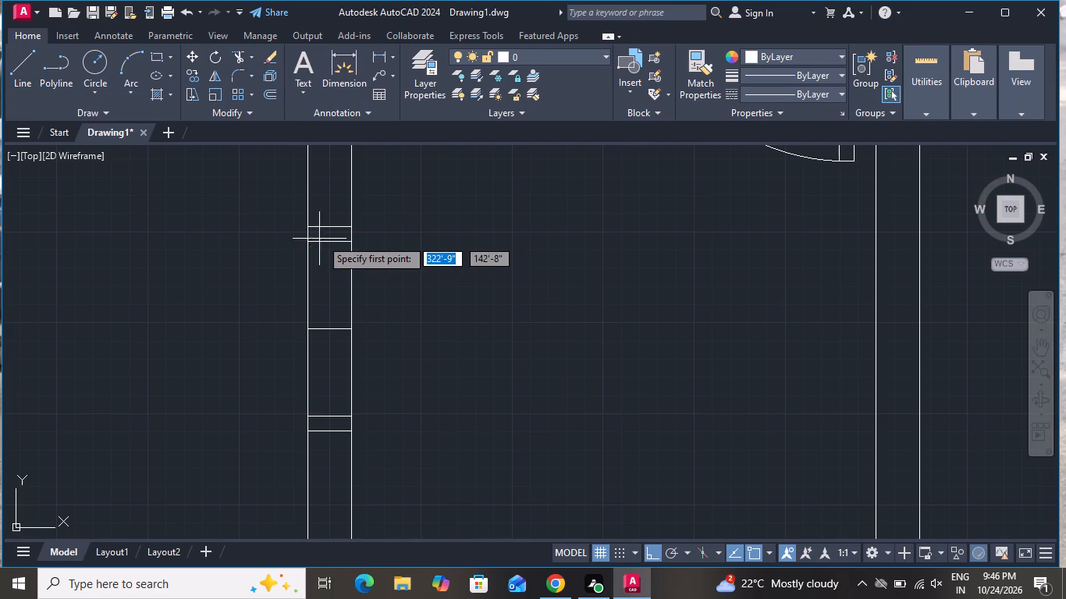
click(327, 239)
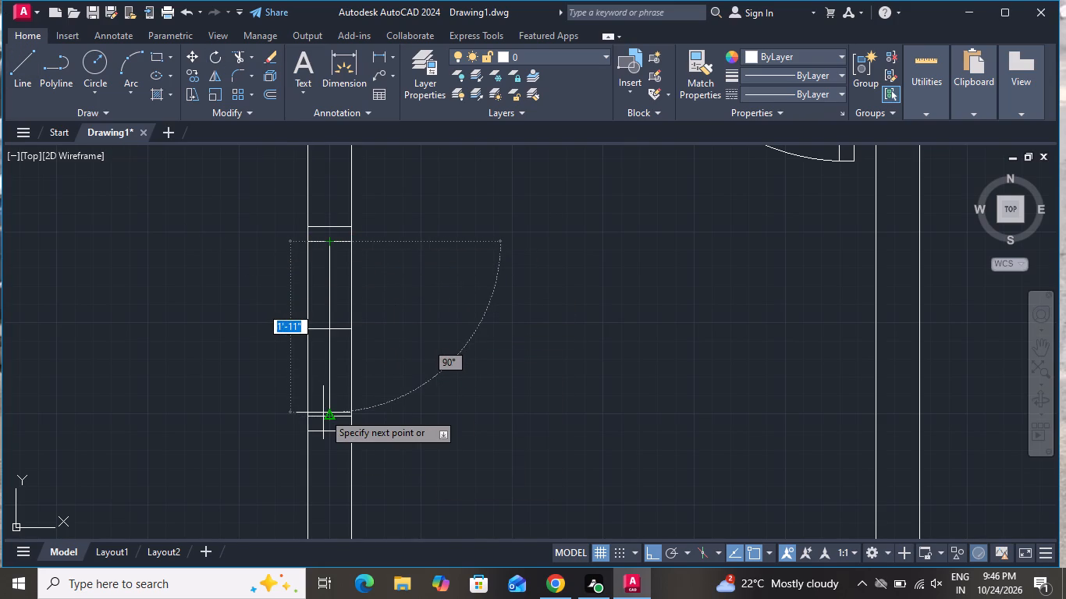
click(326, 413)
right_click(326, 413)
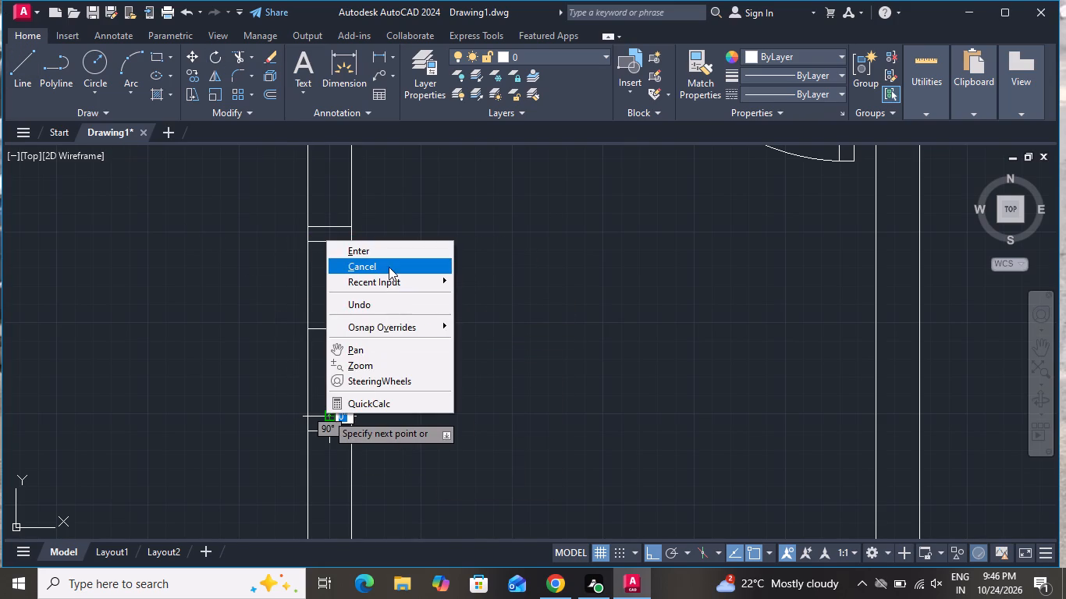
click(389, 267)
Offset the west window's vertical centre line 1" to the east and 1" to the west.
text(o 1)
key(shift+quotedbl)
key(Return)
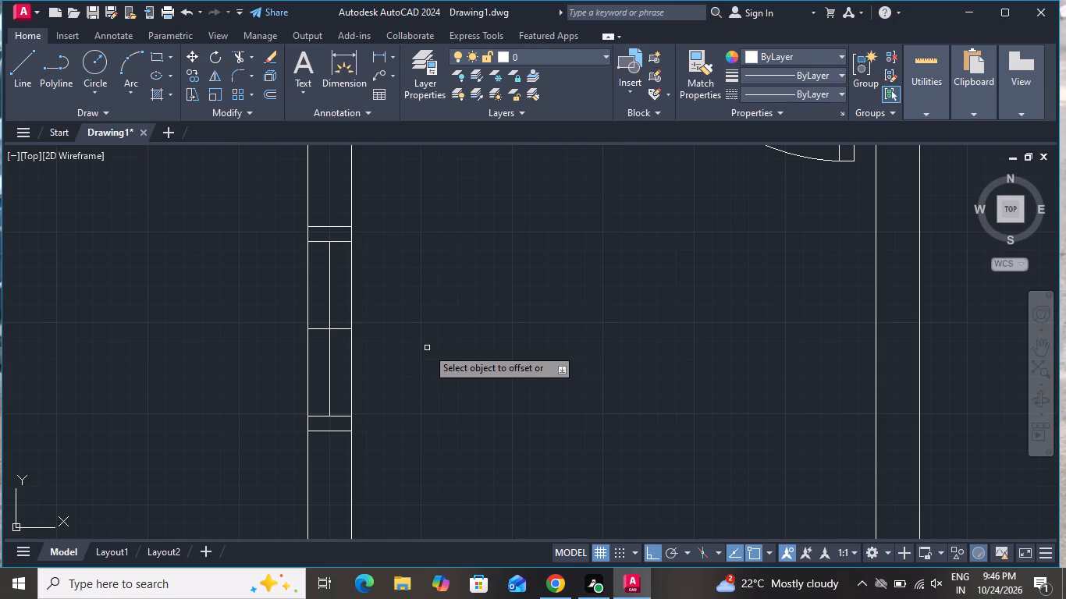
scroll(326, 279, up, 1)
click(326, 278)
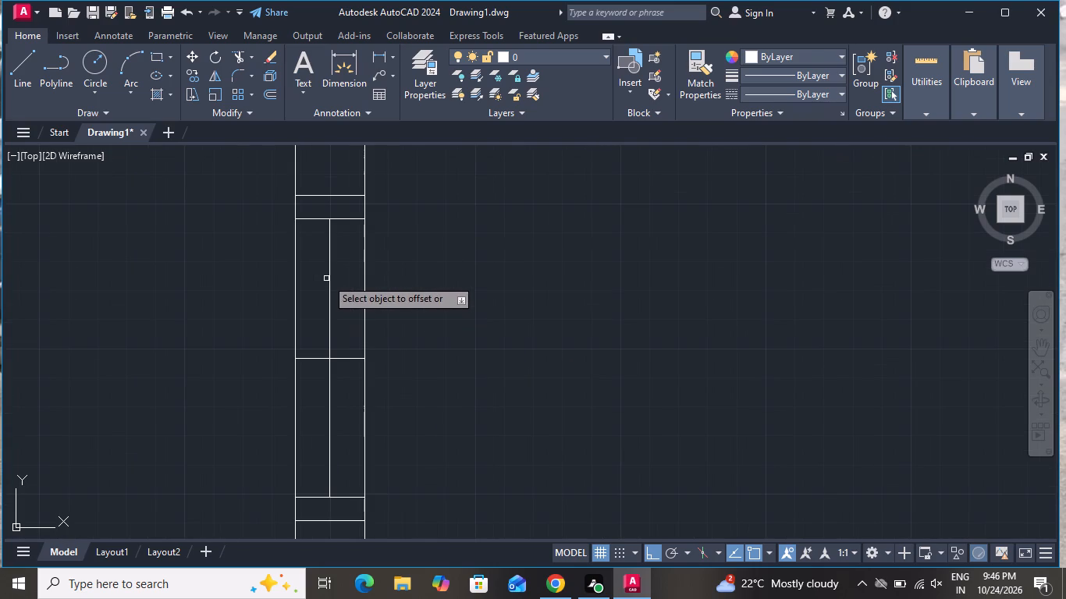
click(330, 284)
click(343, 283)
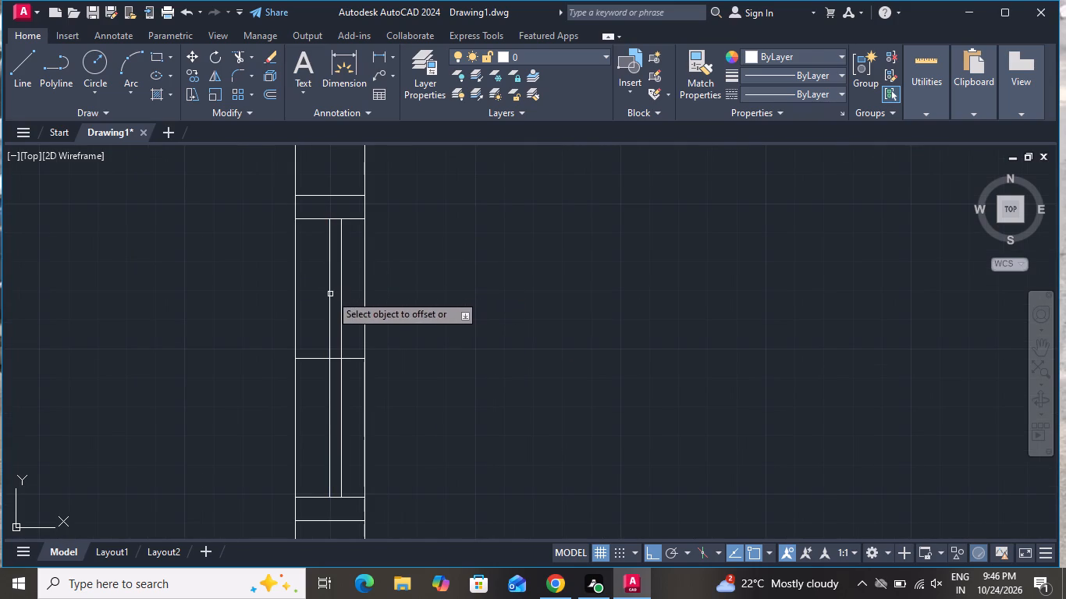
click(330, 294)
click(309, 300)
right_click(309, 300)
click(321, 328)
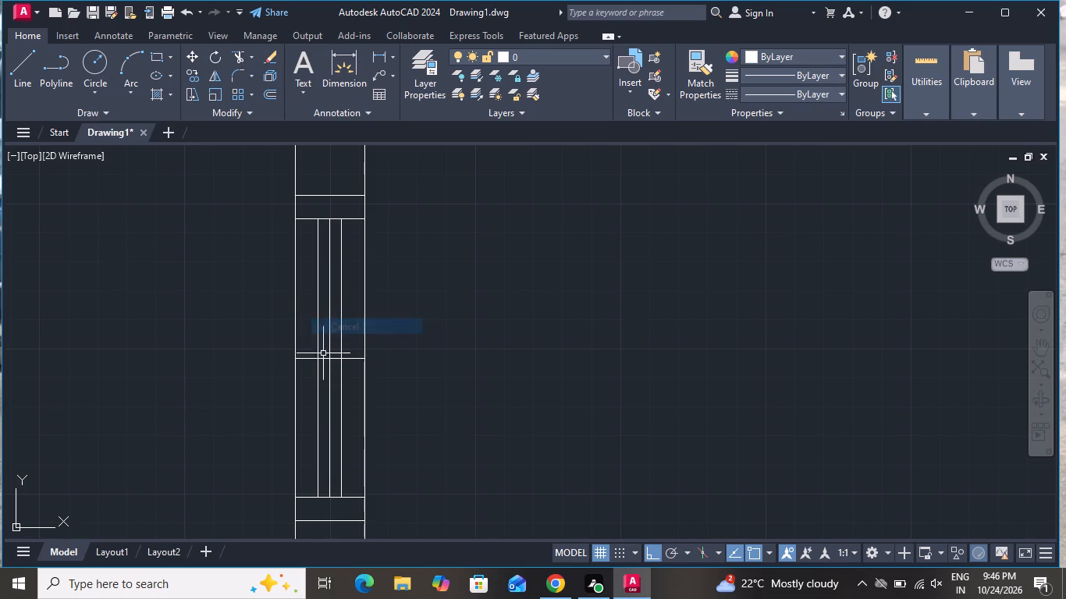
Delete the west window's vertical centre line and the horizontal cross-line at its midpoint.
scroll(322, 356, up, 3)
click(364, 349)
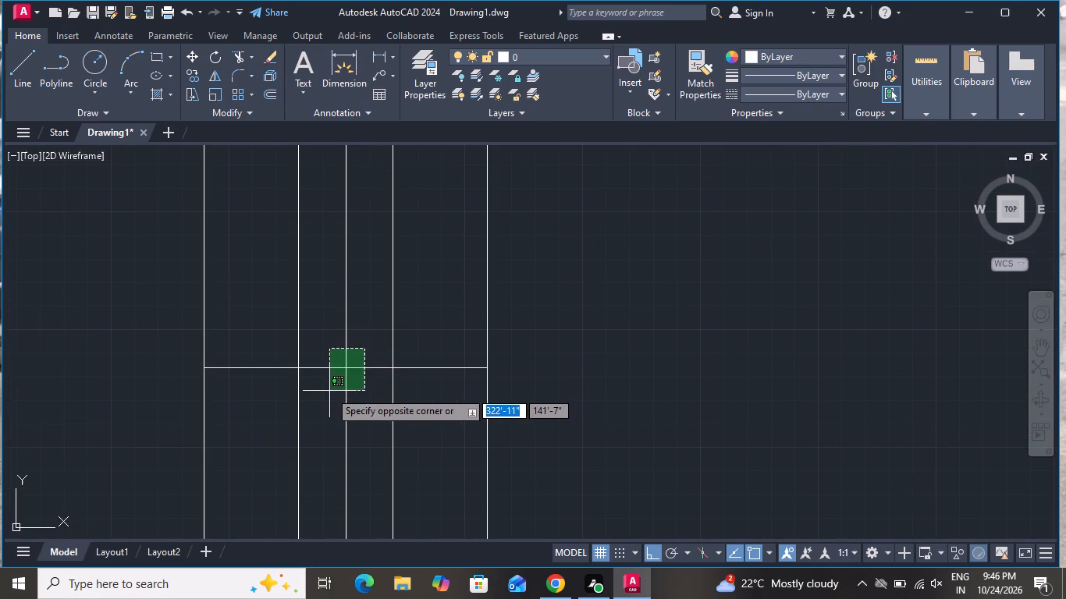
click(327, 393)
key(Delete)
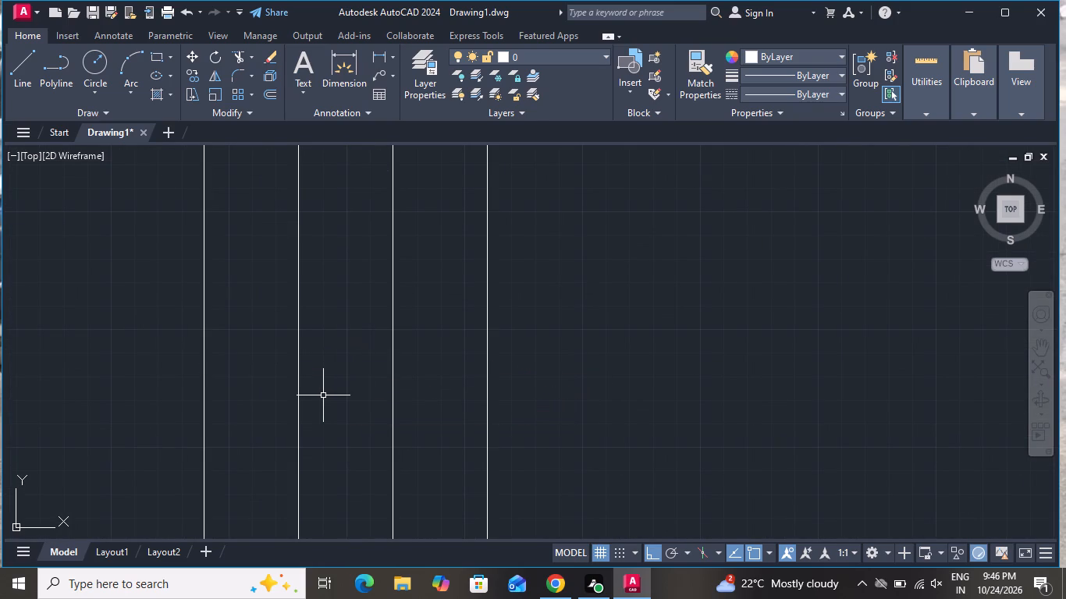
Draw a line across the north wall at the midpoint of the small room just east of the large northwest room.
scroll(545, 443, down, 7)
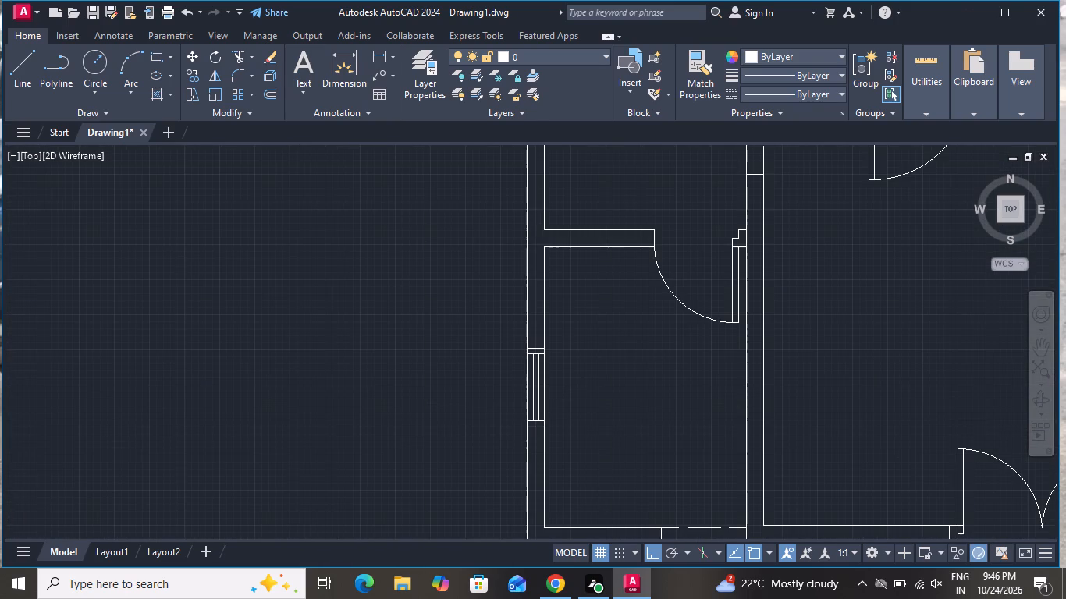
scroll(548, 386, down, 2)
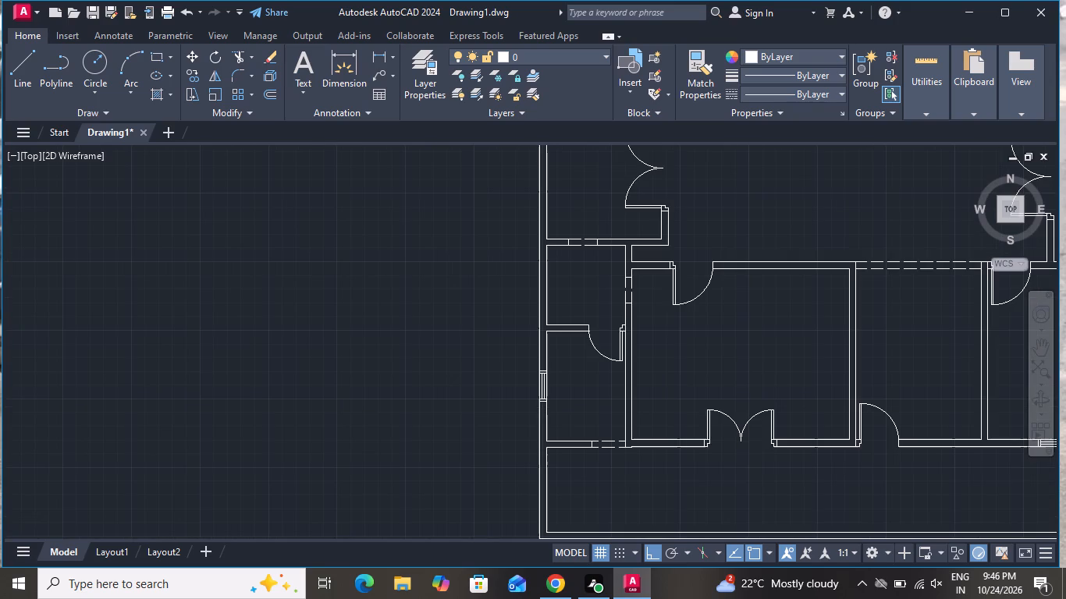
scroll(548, 386, down, 1)
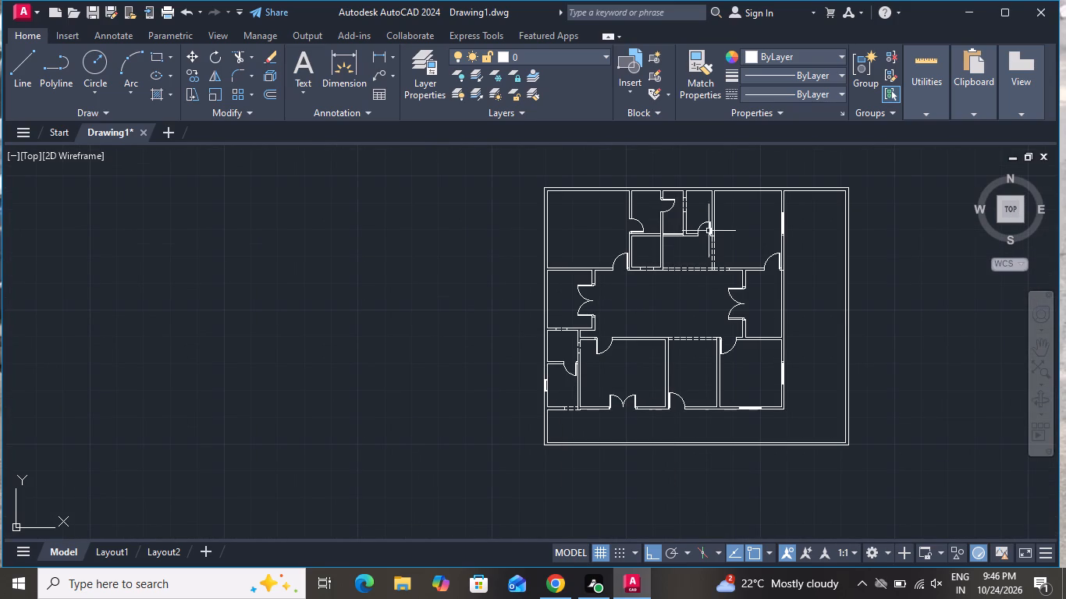
scroll(705, 189, up, 4)
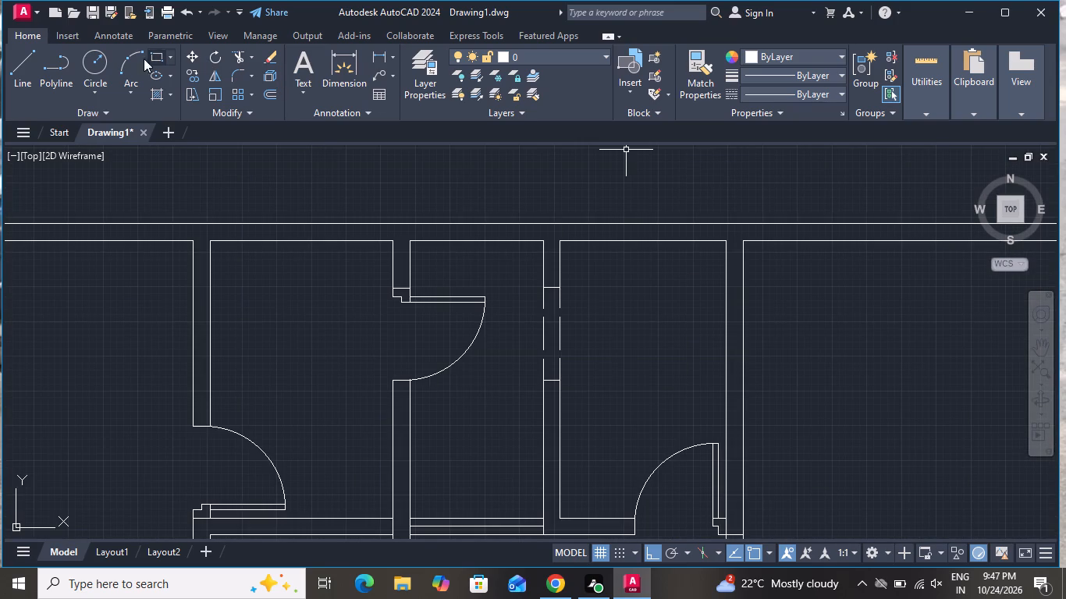
click(25, 61)
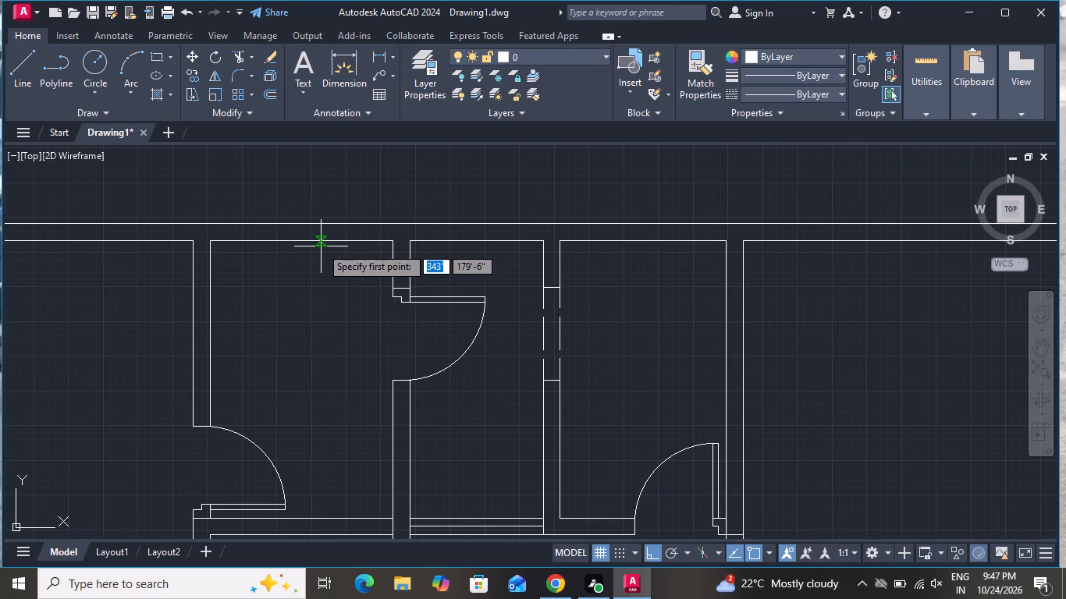
click(301, 241)
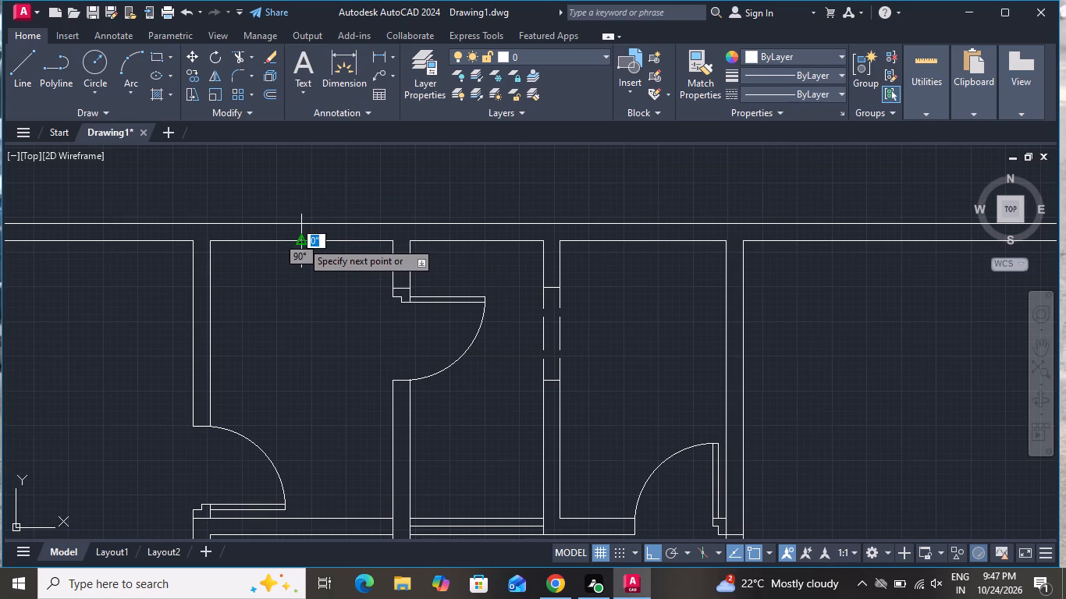
click(302, 220)
right_click(302, 220)
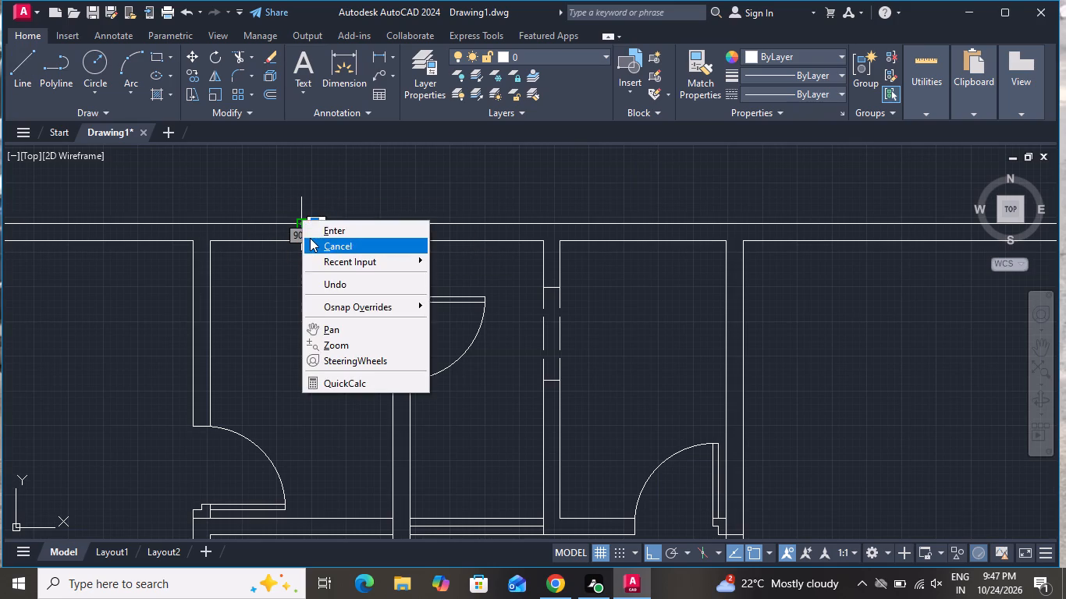
click(310, 238)
Offset the north wall's new cross-line 1' to the west and 1' to the east.
text(o)
key(space)
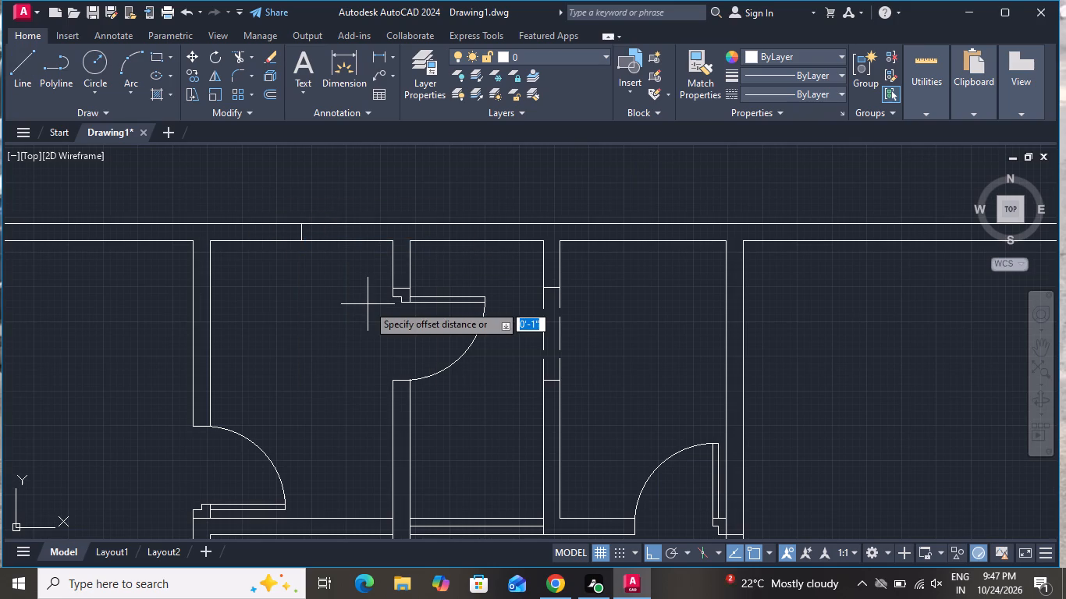
key(1)
key(apostrophe)
key(Return)
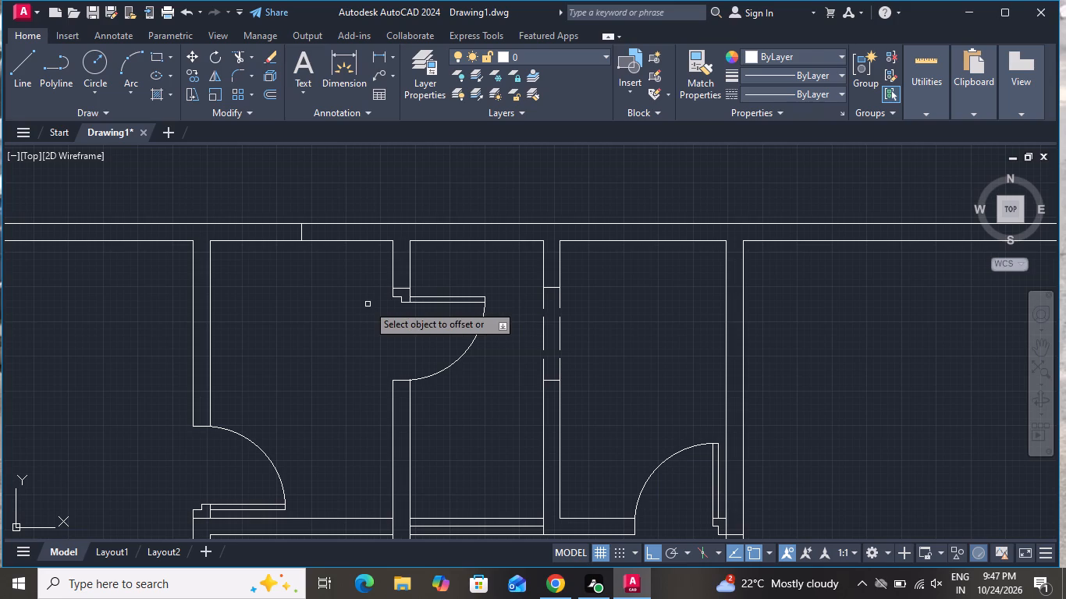
scroll(279, 232, up, 2)
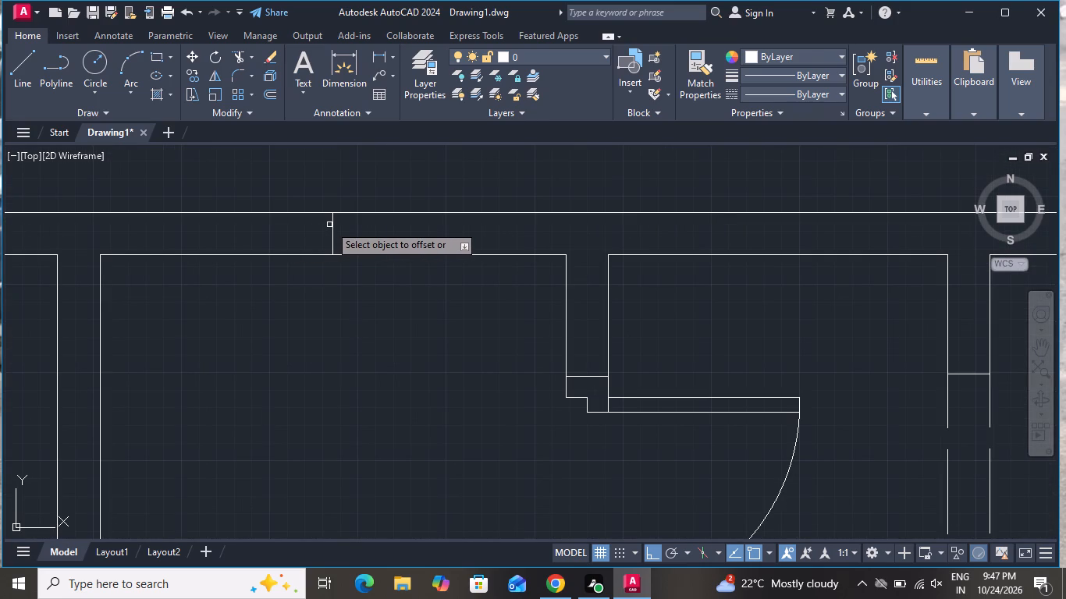
click(333, 222)
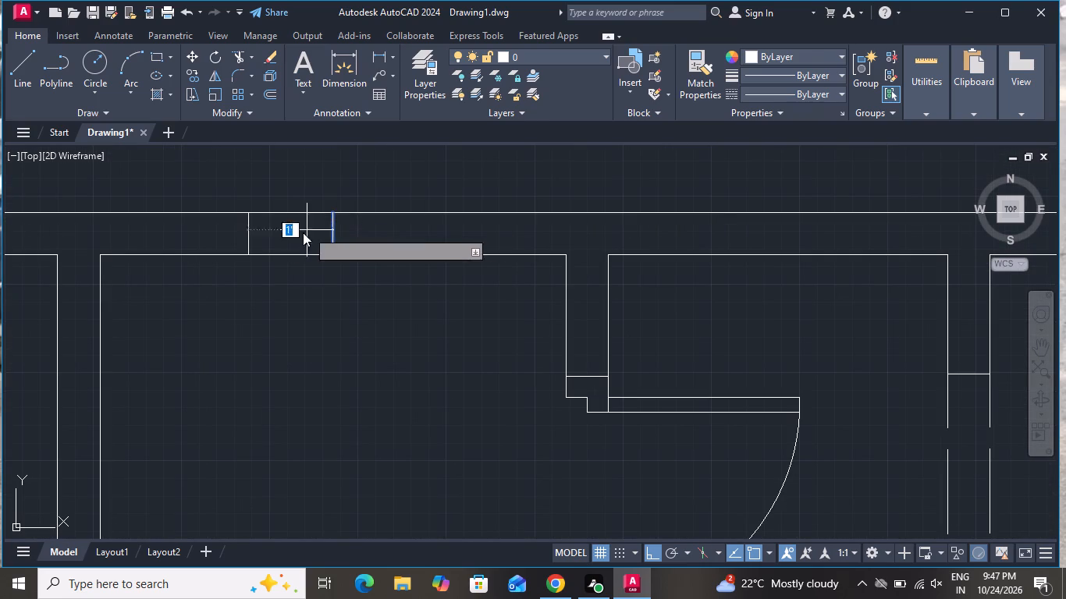
click(275, 241)
click(335, 228)
click(354, 227)
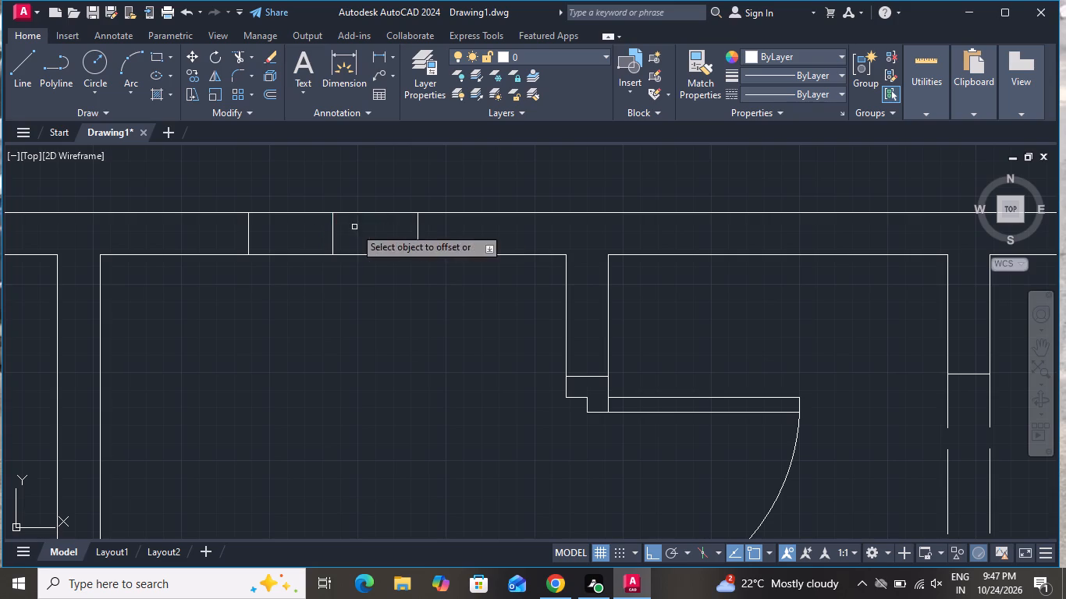
right_click(403, 239)
click(452, 261)
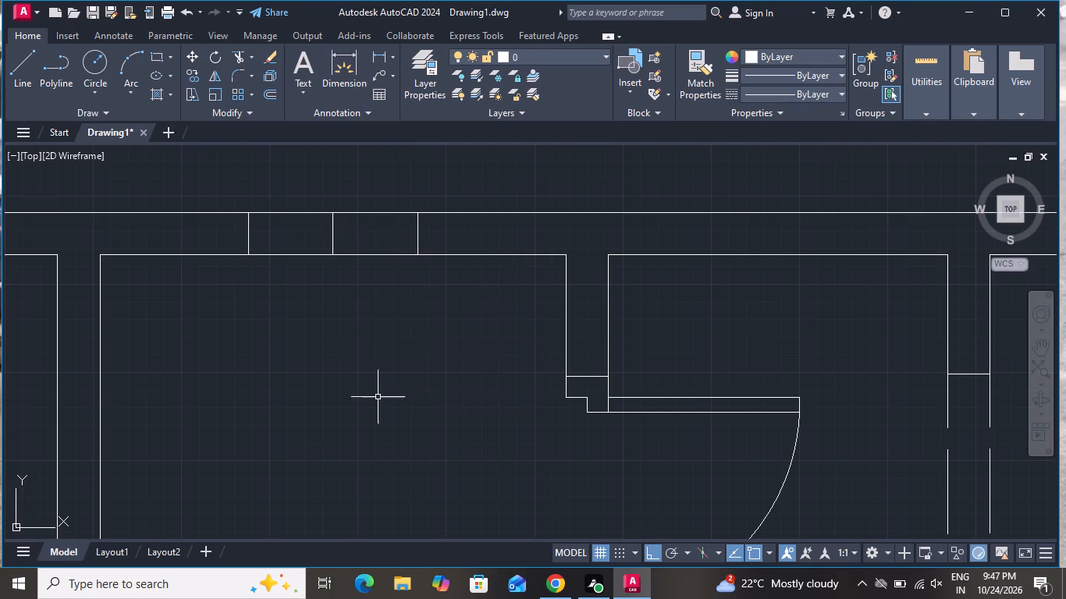
Offset the north window's two end lines 2" outward, one to the east and one to the west.
text(o)
key(space)
key(2)
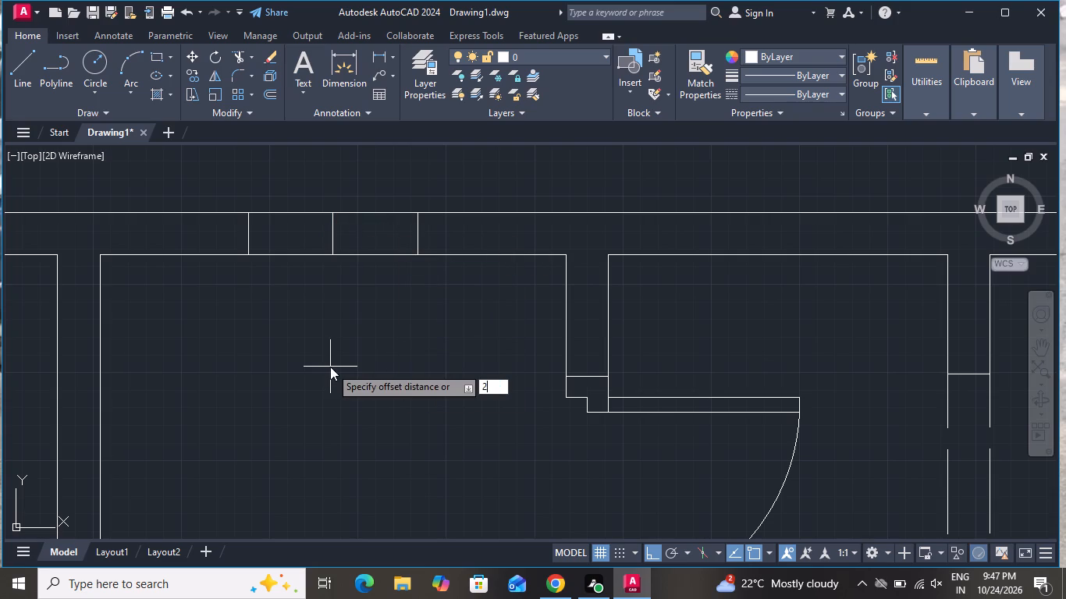
key(shift+quotedbl)
key(Return)
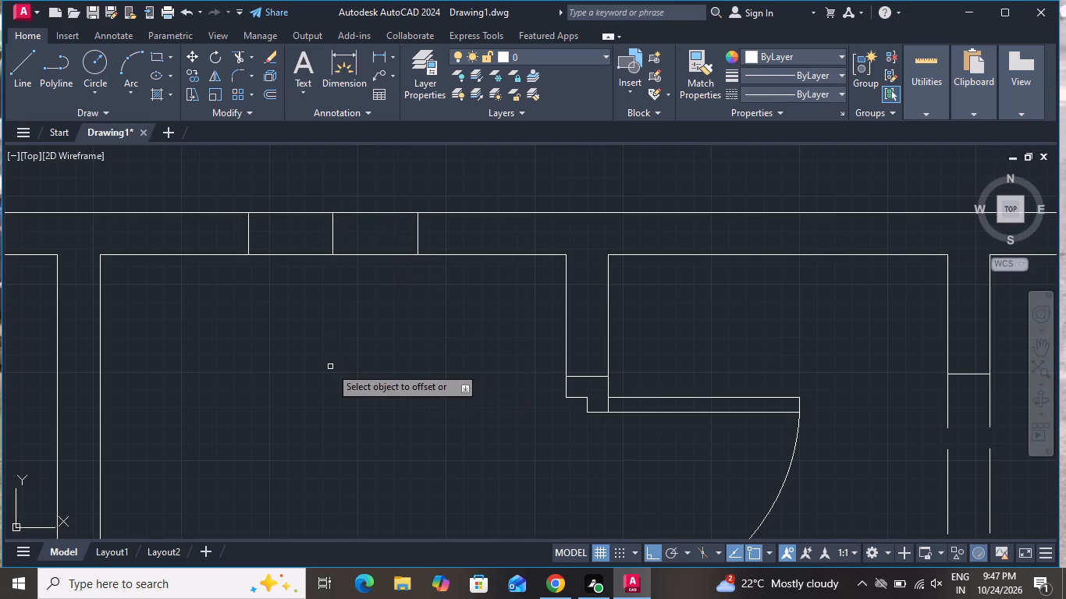
click(417, 243)
click(495, 239)
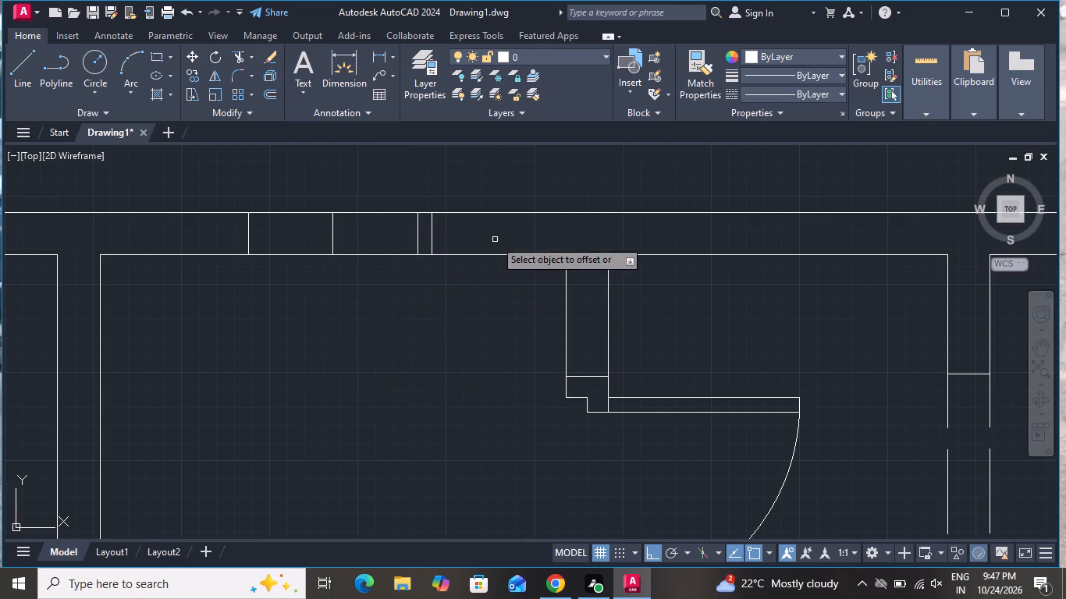
click(248, 243)
click(190, 252)
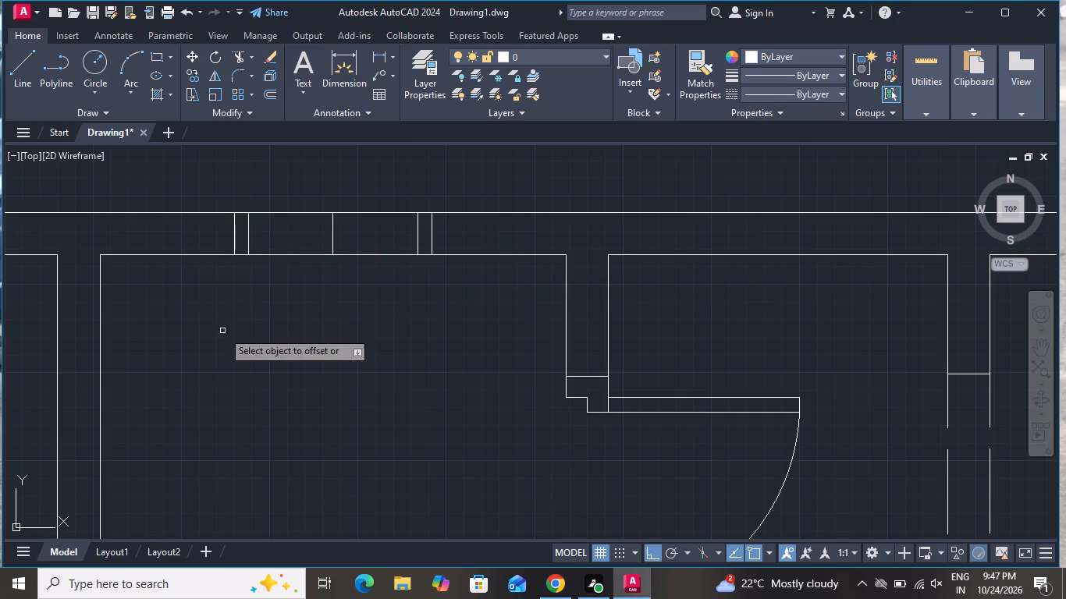
right_click(224, 331)
click(242, 360)
Draw the north window's horizontal centre line between the midpoints of its two inner end lines.
click(12, 61)
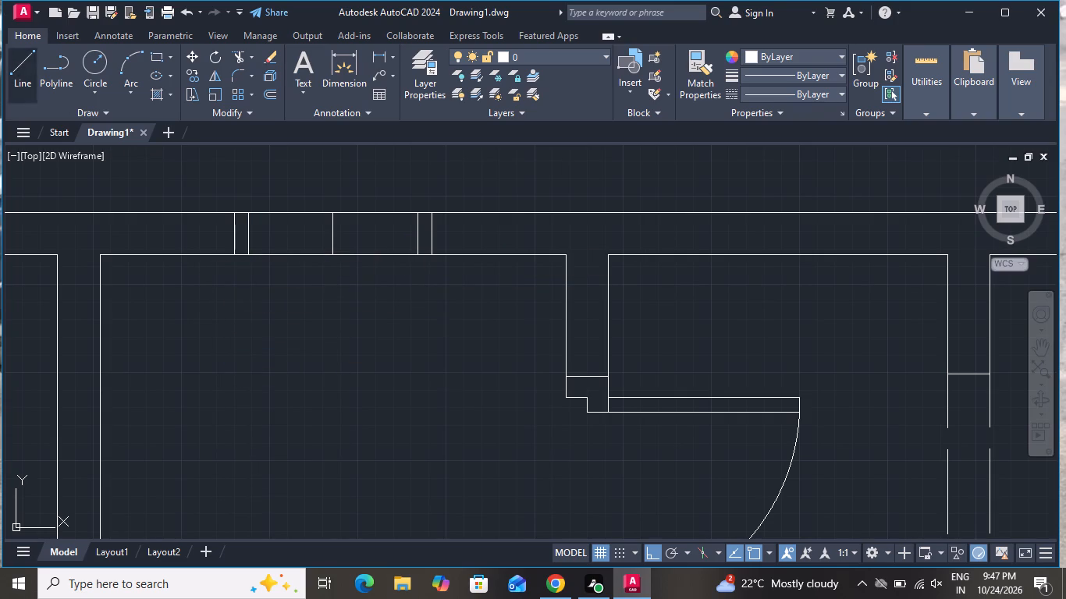
click(249, 231)
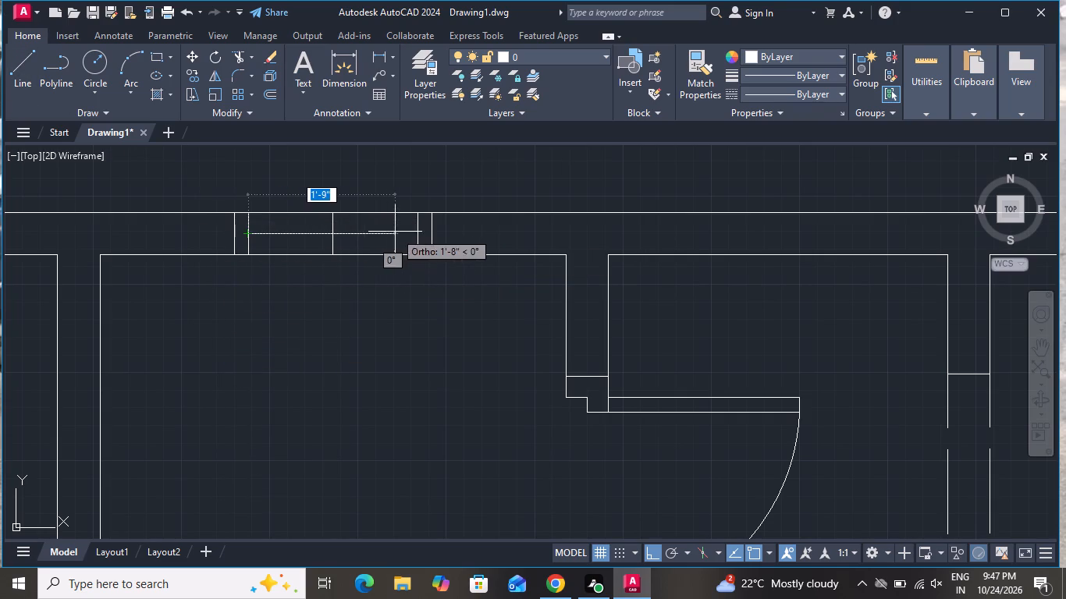
click(423, 239)
right_click(423, 239)
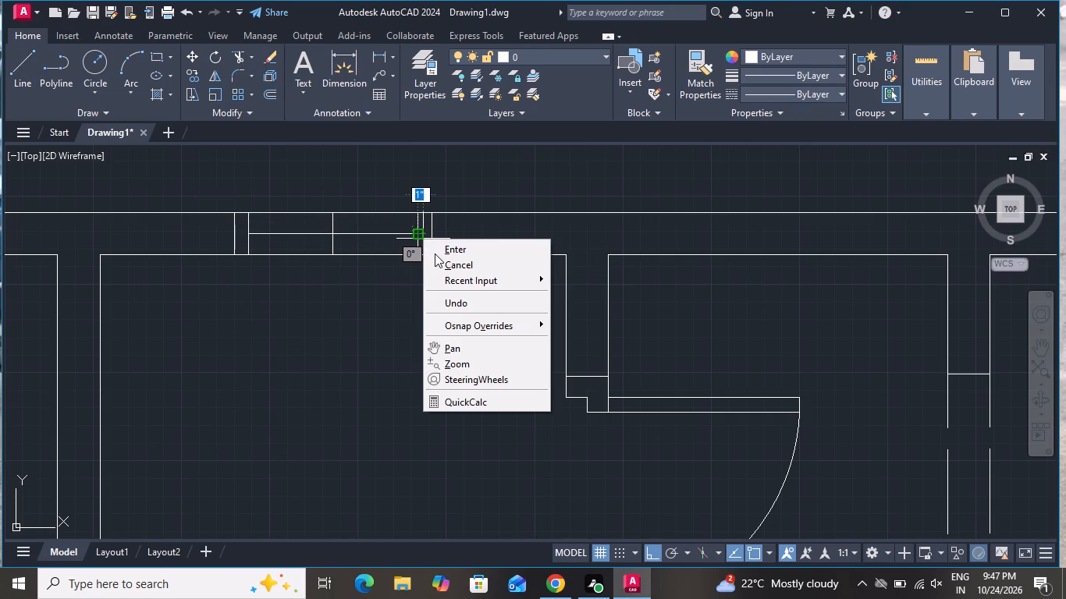
click(435, 253)
Offset the north window's horizontal centre line 1" to the south and 1" to the north.
text(o 1)
key(shift+quotedbl)
key(Return)
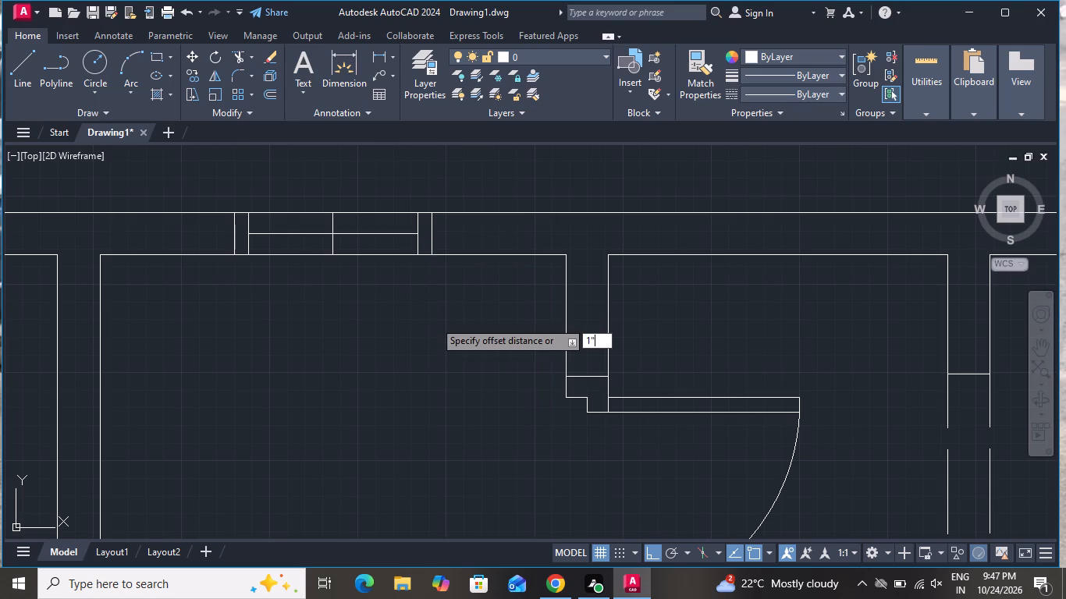
click(386, 232)
click(382, 257)
click(392, 236)
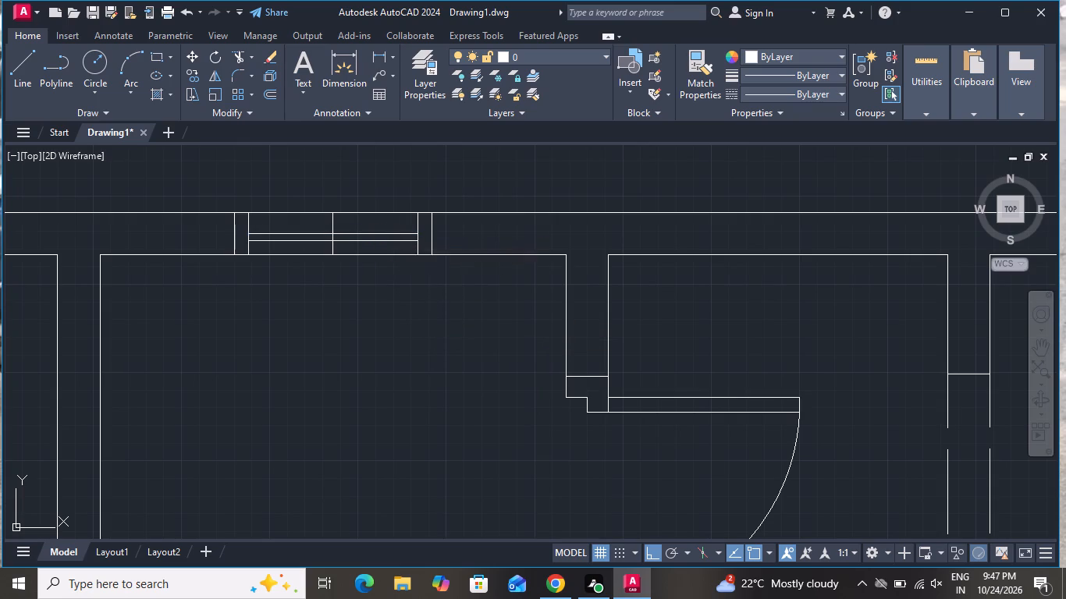
click(395, 222)
right_click(354, 301)
click(366, 321)
Delete the north window's horizontal centre line and the vertical cross-line at its midpoint.
scroll(336, 211, up, 2)
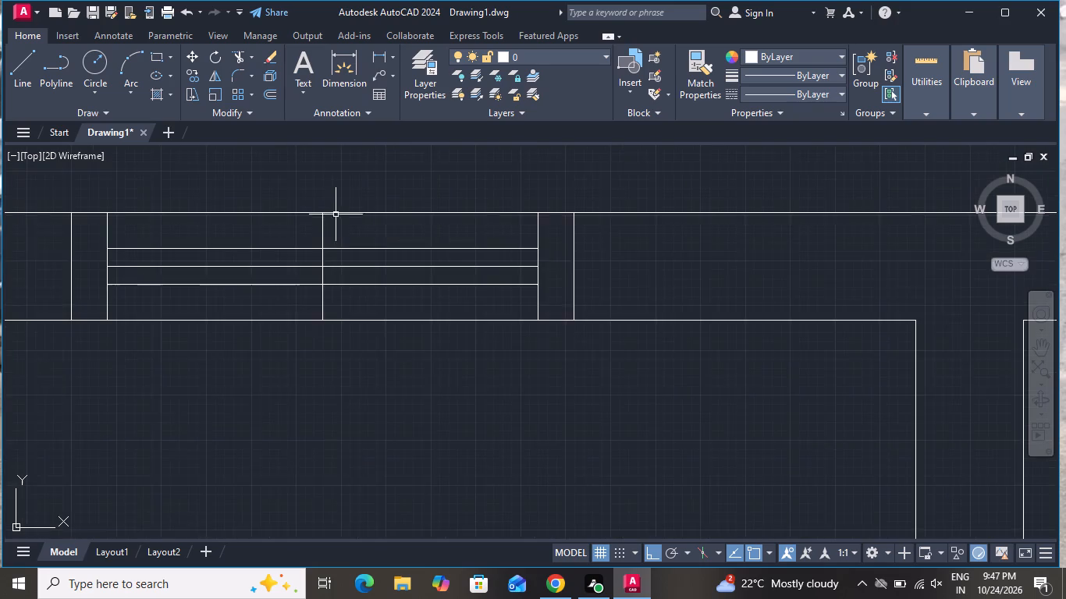
scroll(297, 285, up, 2)
click(375, 230)
click(326, 266)
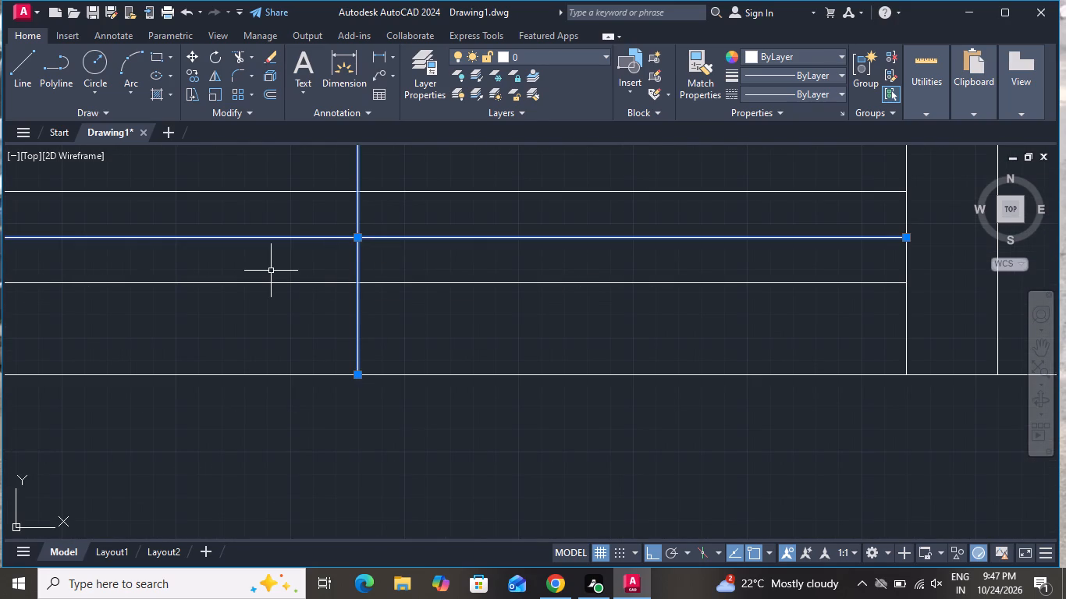
key(Delete)
Draw a line across the north wall at the midpoint of the small room just west of the large northeast room.
scroll(348, 311, down, 3)
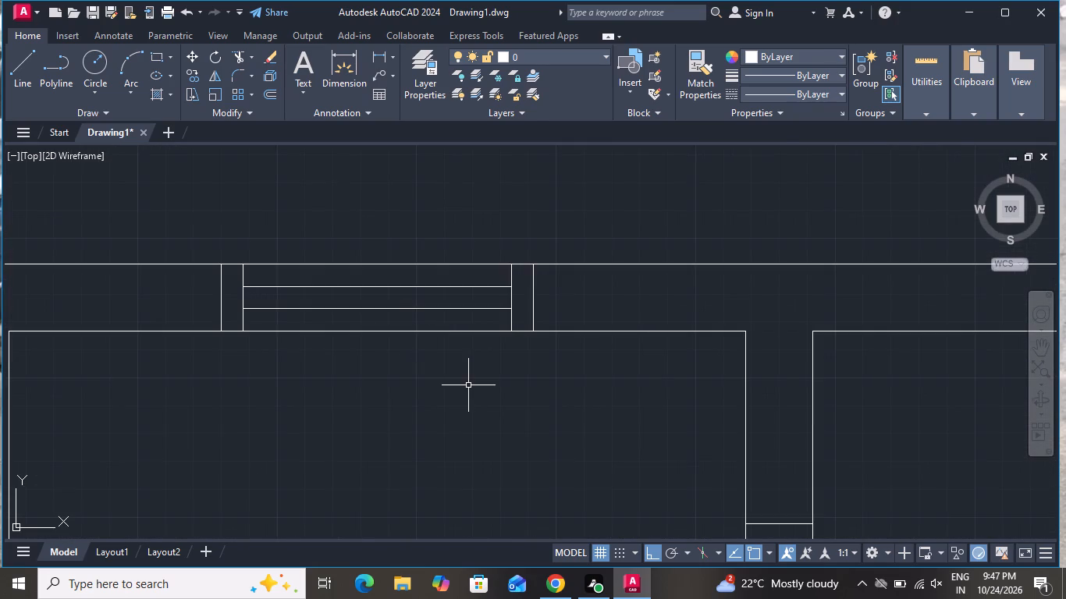
scroll(471, 388, down, 2)
click(15, 61)
scroll(297, 174, down, 2)
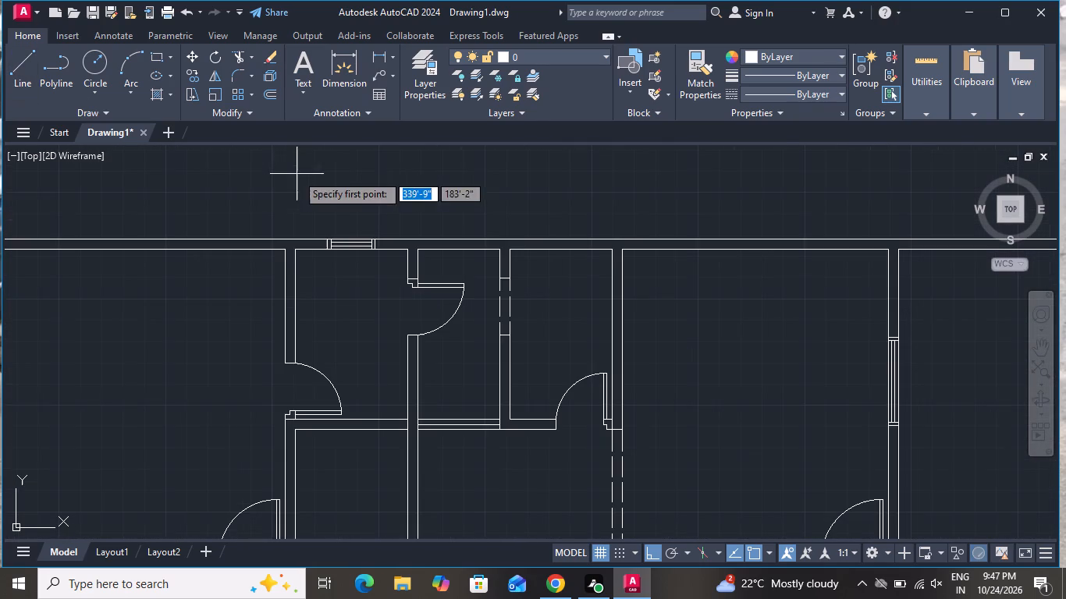
scroll(588, 258, up, 3)
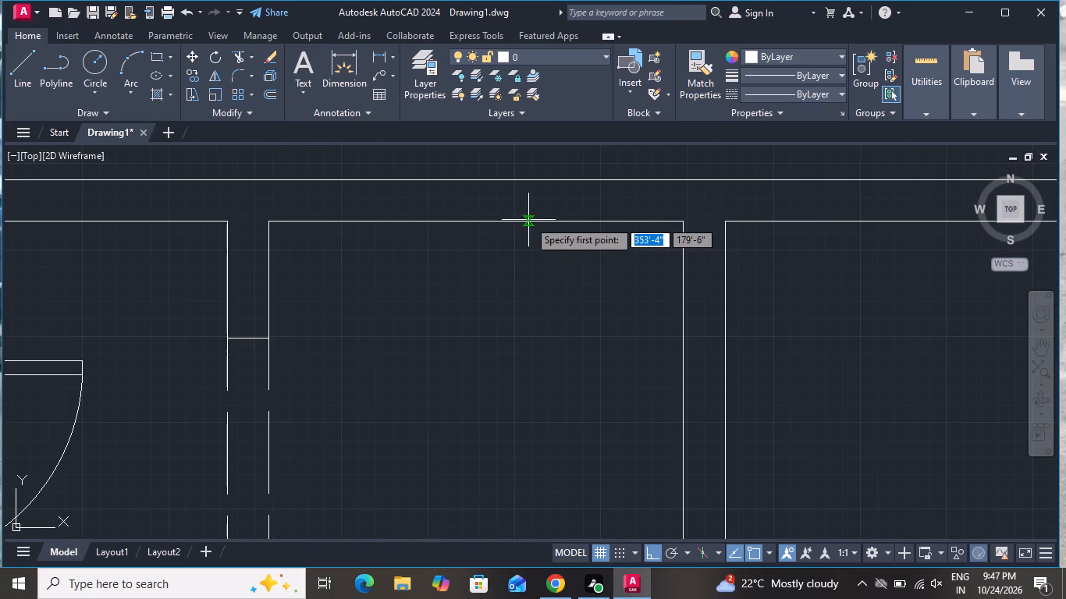
click(472, 223)
click(471, 179)
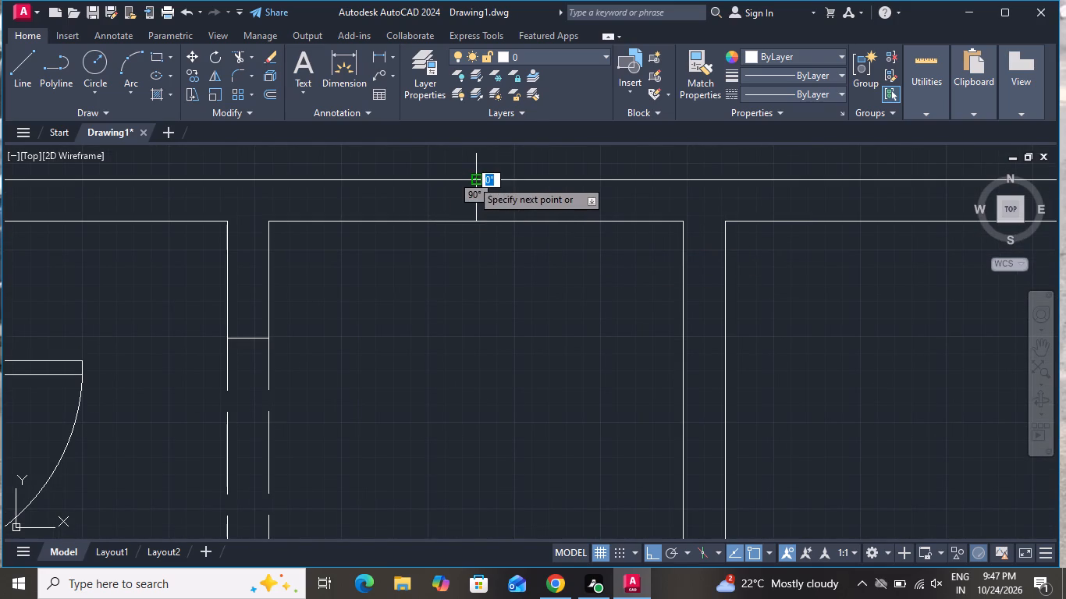
right_click(471, 179)
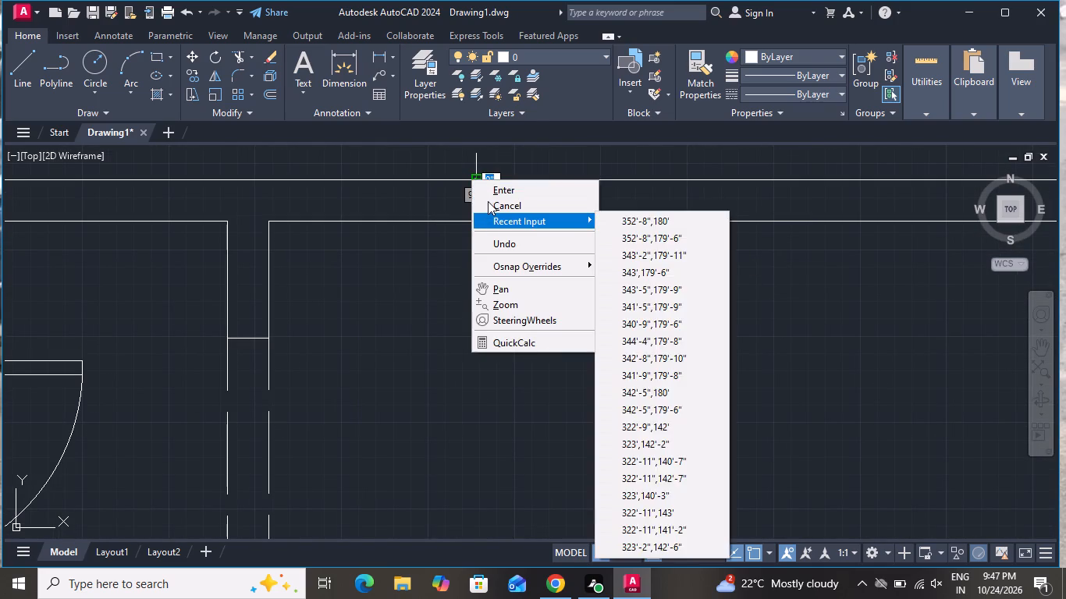
click(490, 202)
Offset the new cross-line in the north wall of the small room 1' to the west and 1' to the east.
scroll(502, 310, down, 2)
text(o 1)
key(apostrophe)
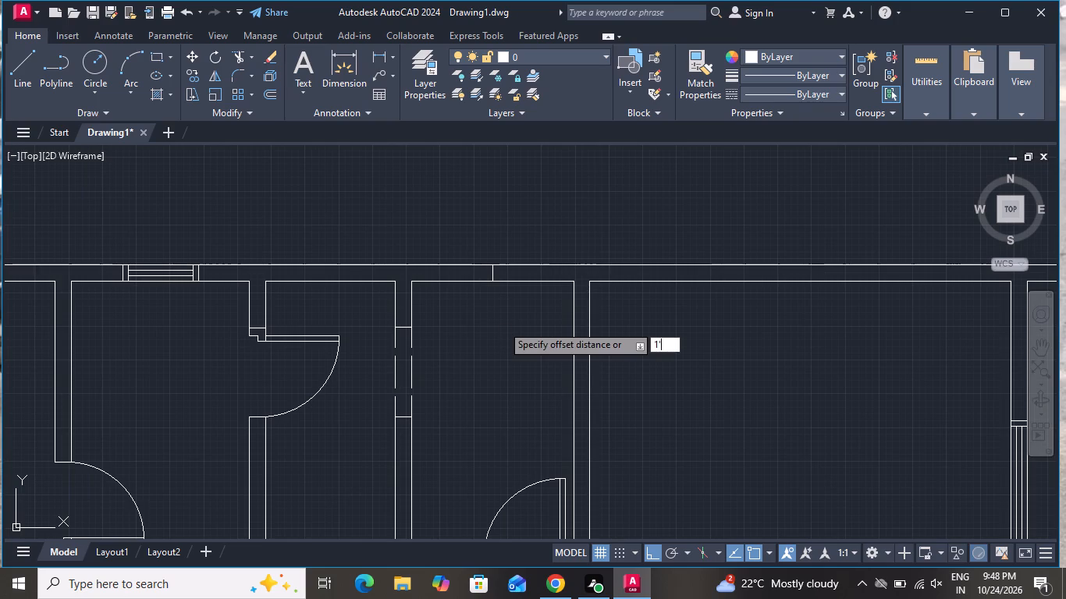
key(Return)
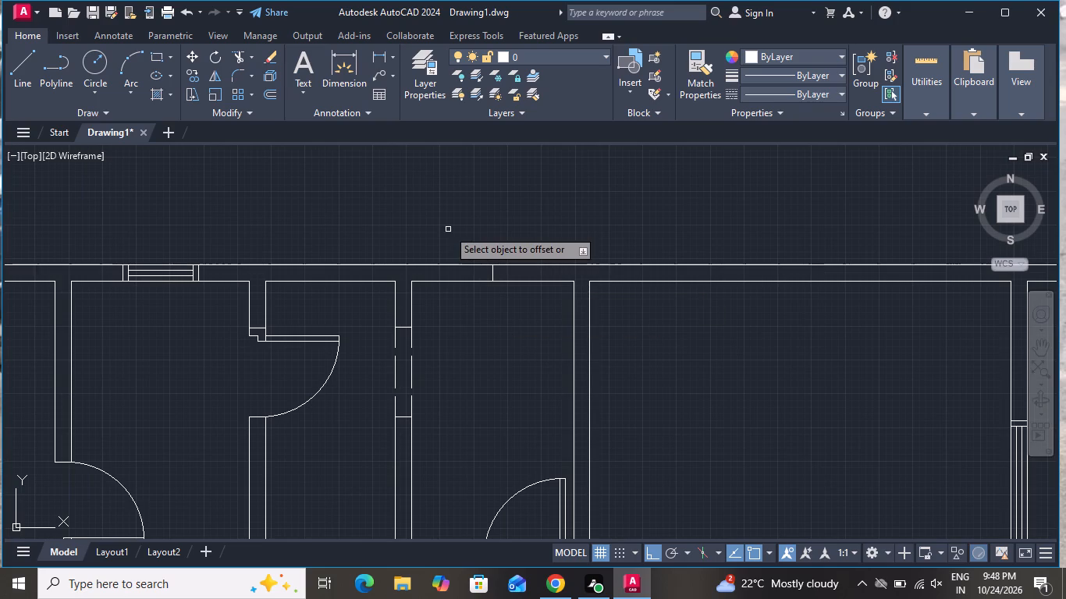
scroll(448, 229, up, 1)
scroll(517, 301, up, 2)
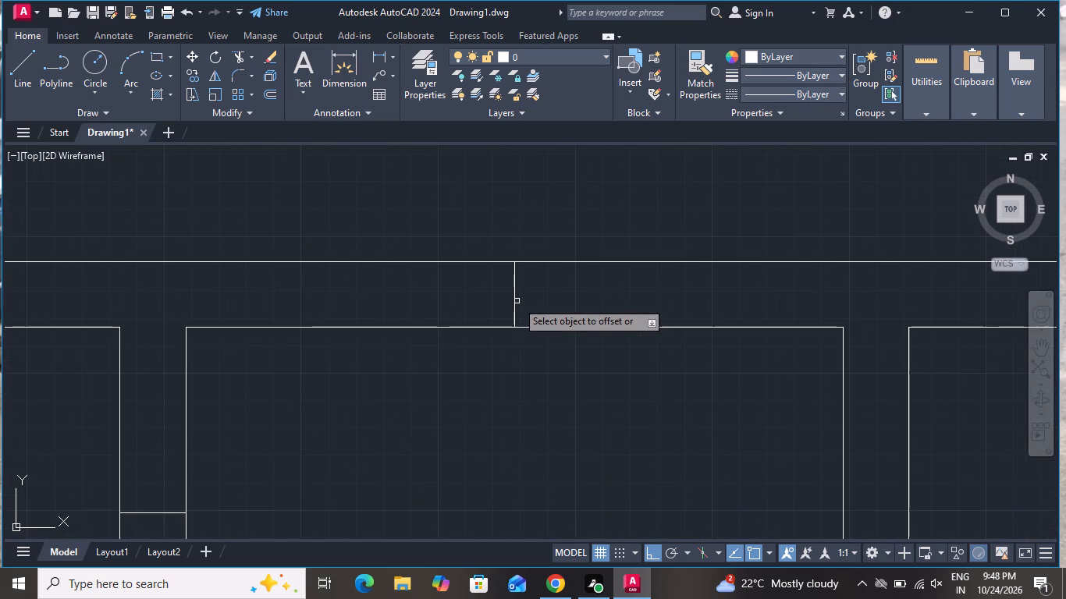
click(517, 311)
click(422, 307)
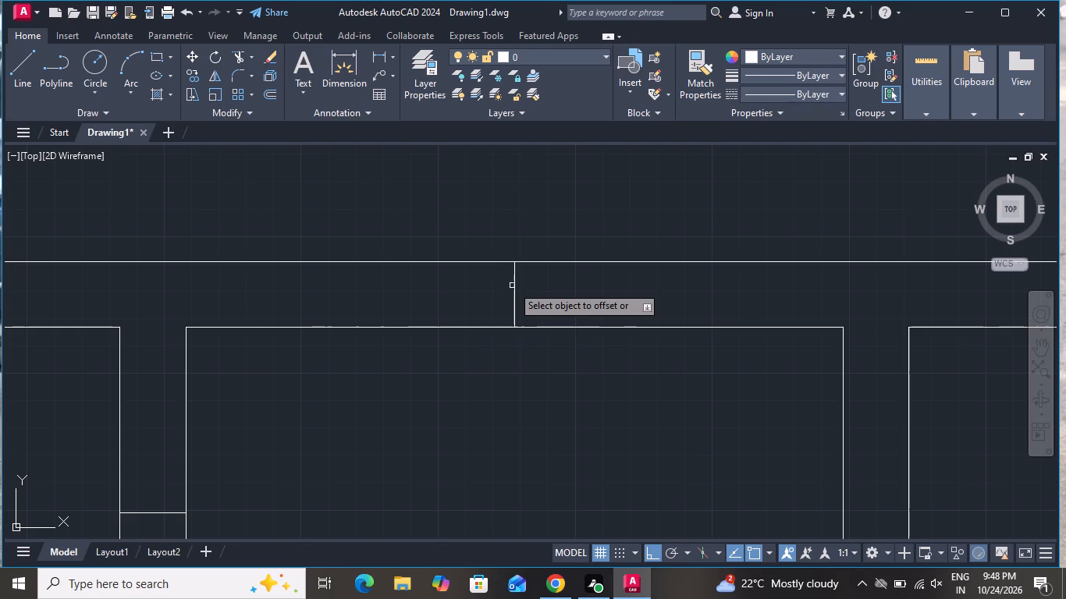
click(513, 289)
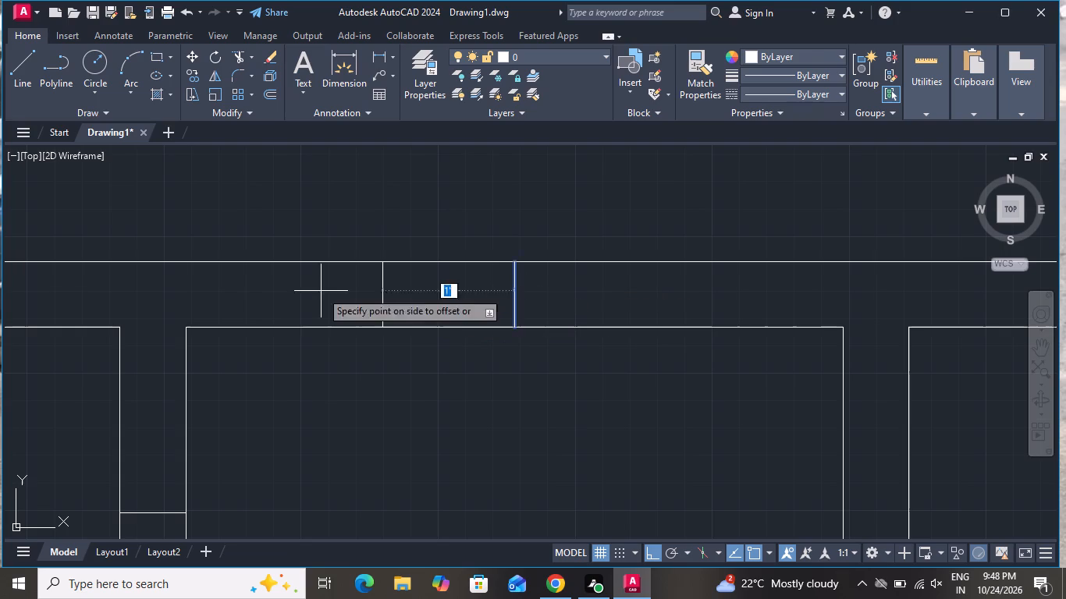
click(321, 291)
click(517, 294)
click(577, 297)
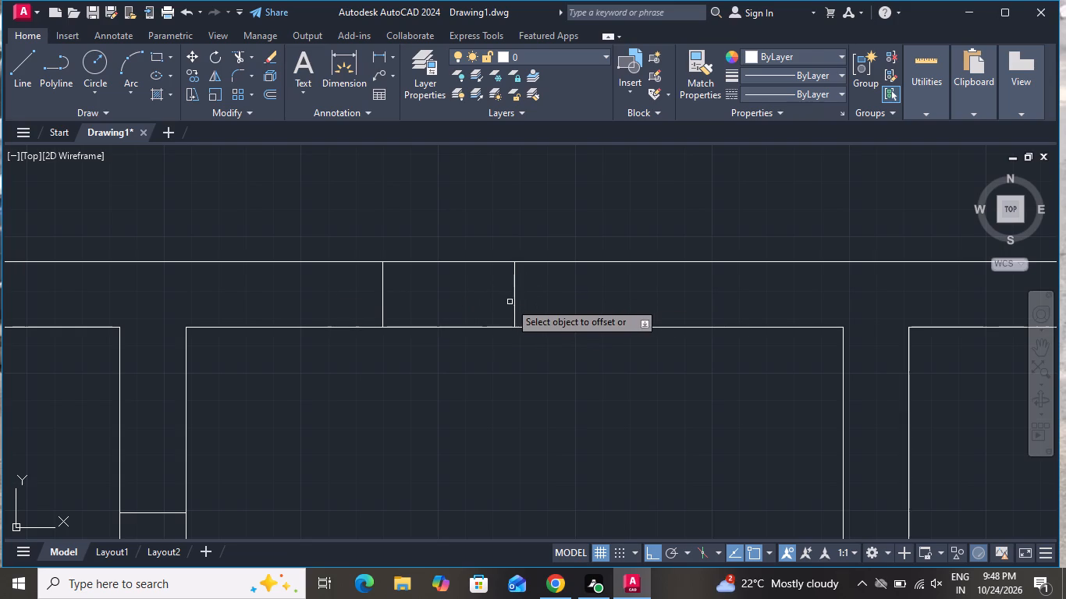
click(515, 302)
click(630, 284)
right_click(500, 377)
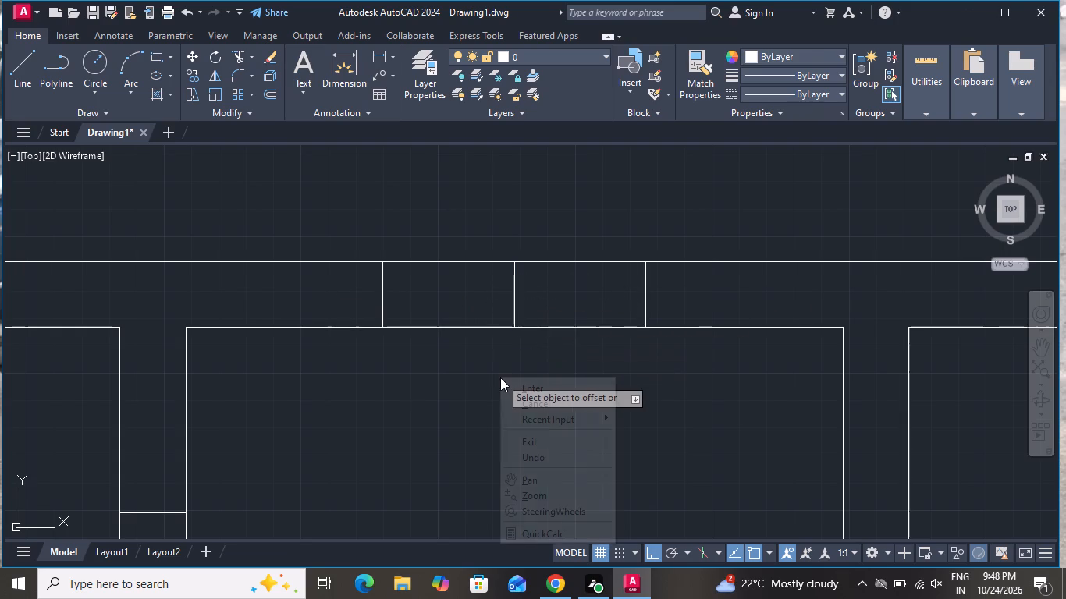
click(510, 395)
Offset the small room window's west and east end lines 2" outward.
text(o)
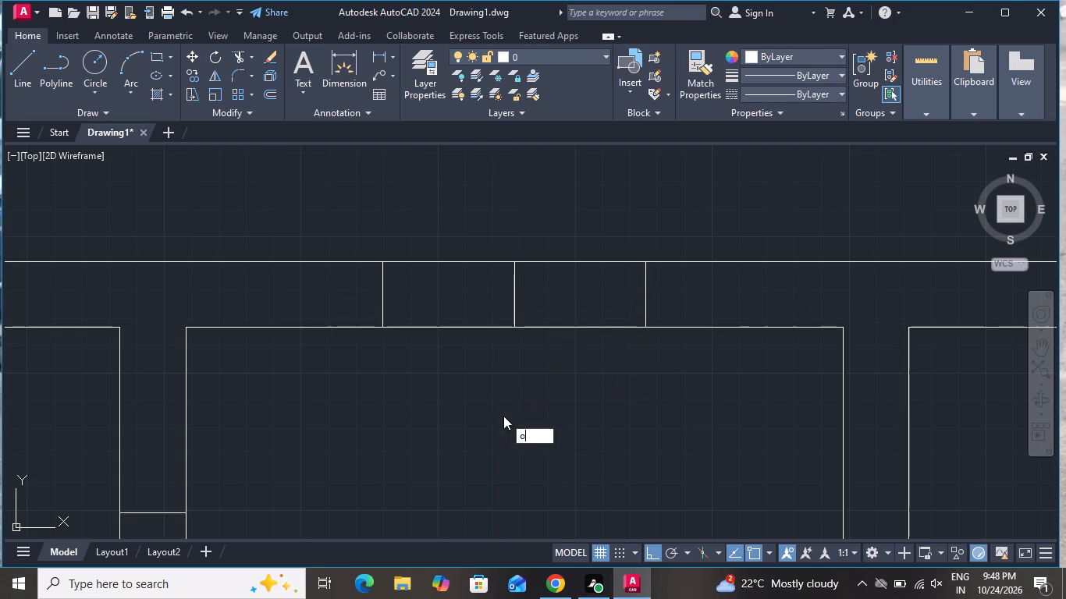
key(space)
key(2)
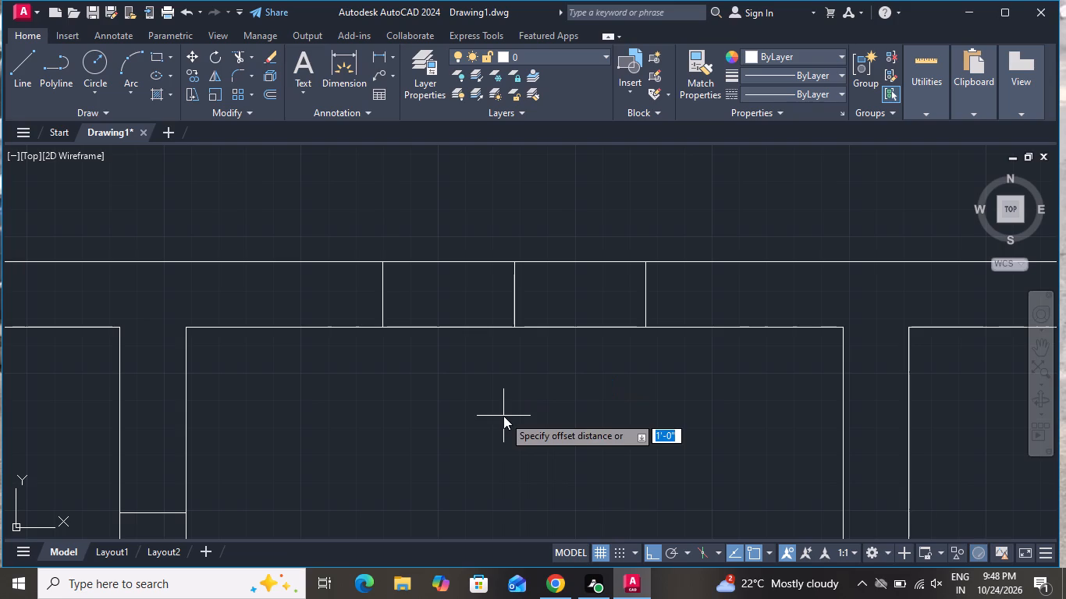
key(shift+quotedbl)
key(Return)
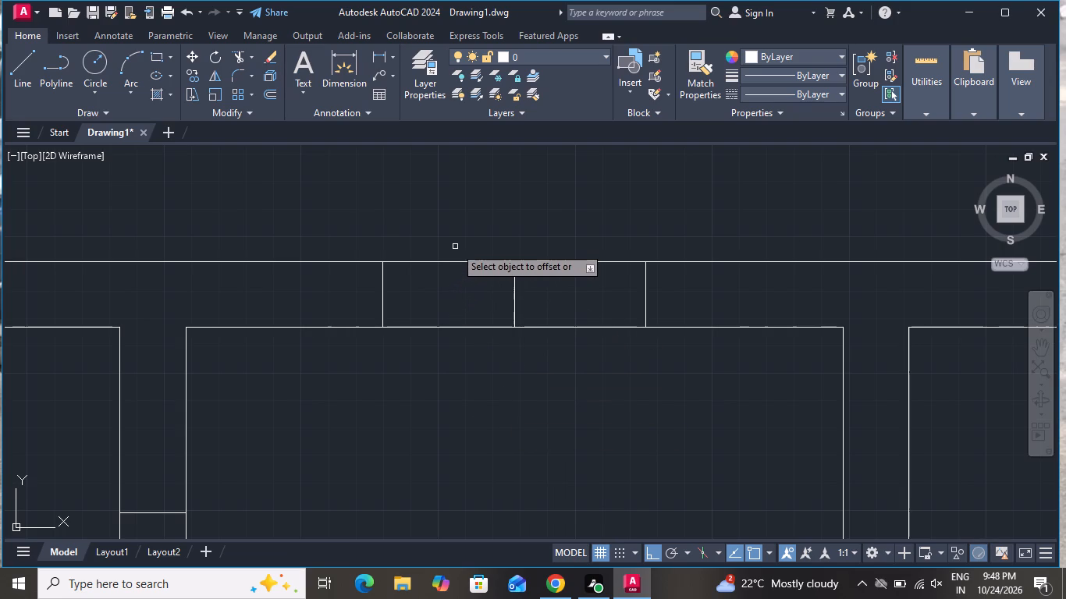
click(383, 291)
click(320, 310)
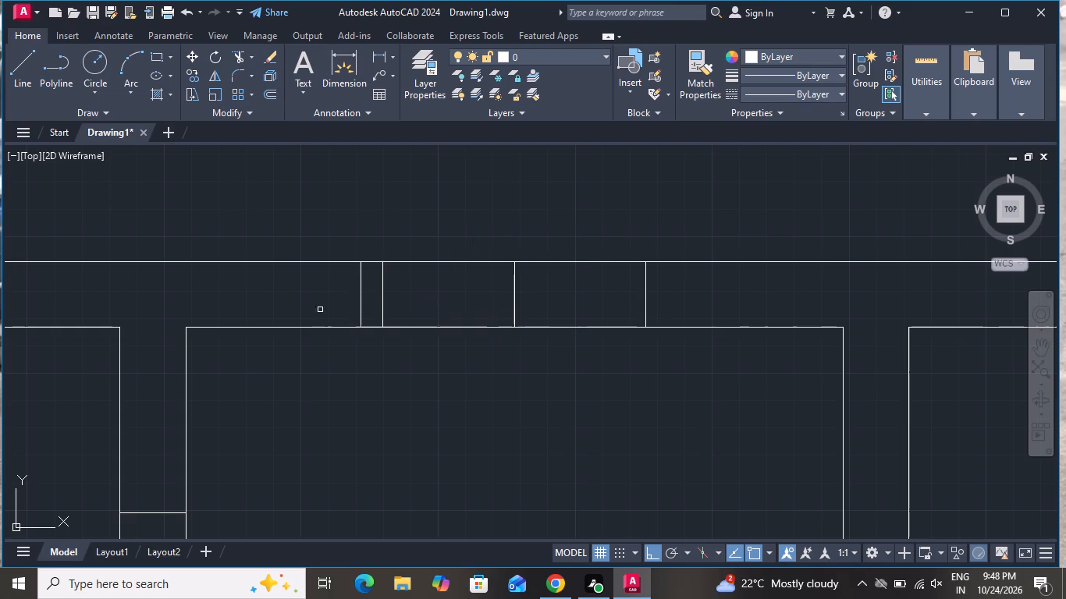
click(643, 311)
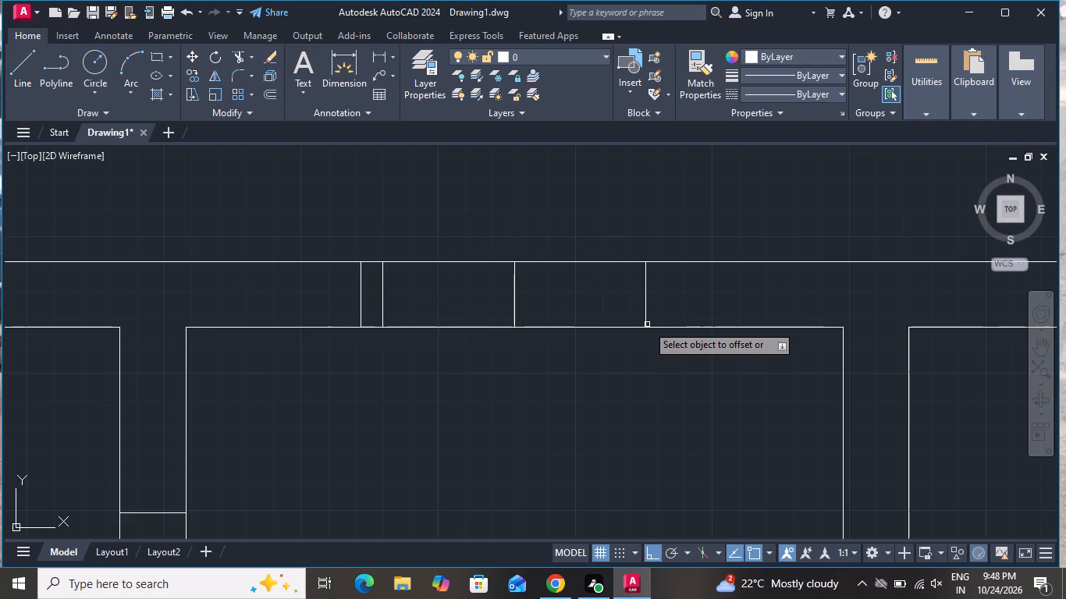
click(647, 314)
click(700, 303)
right_click(700, 303)
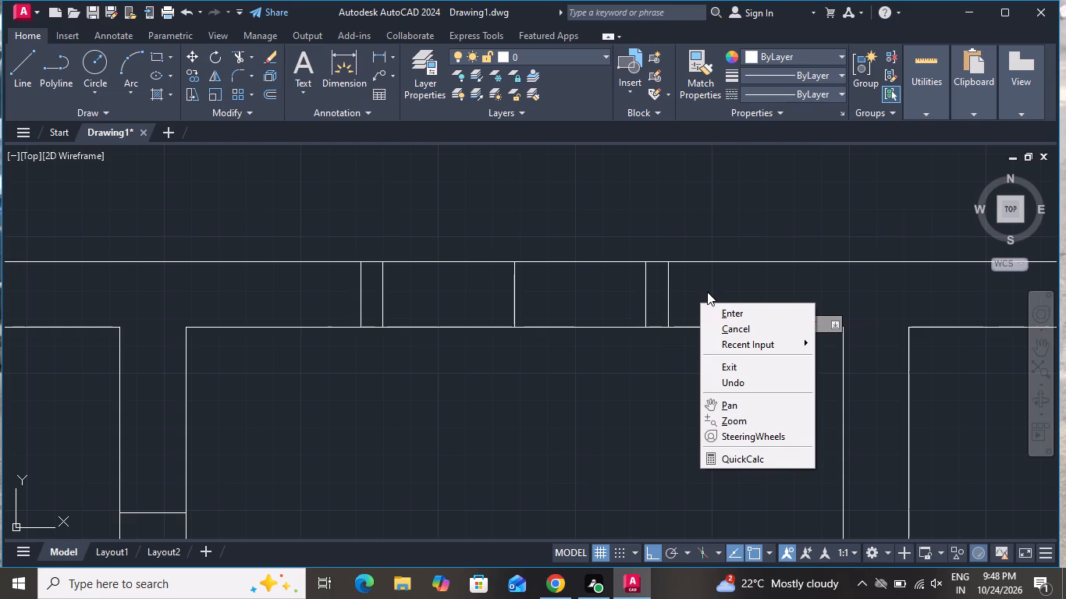
click(716, 322)
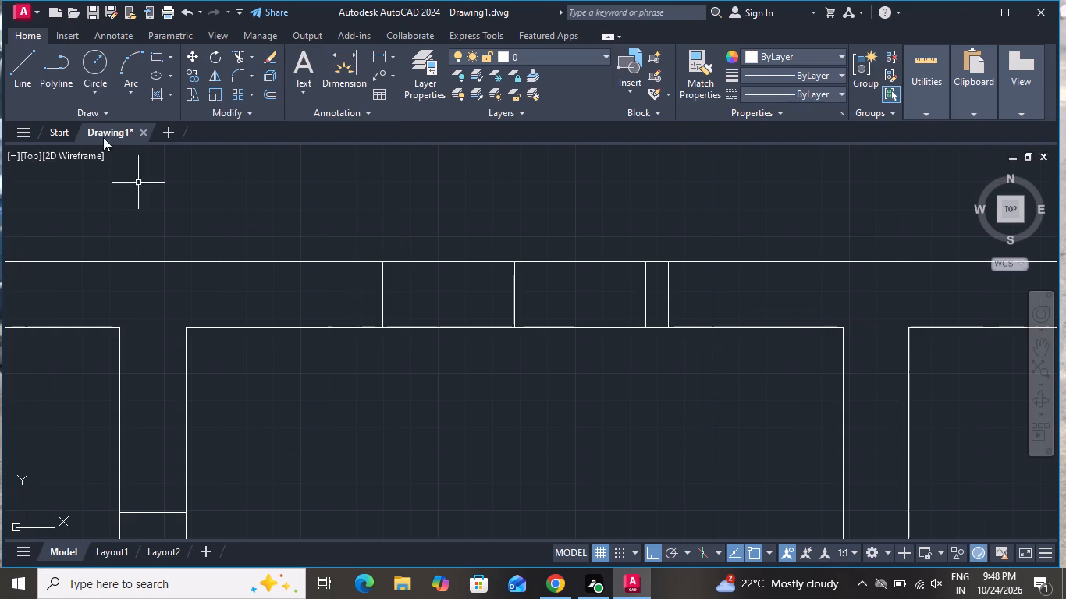
Draw the small room window's horizontal centre line between the midpoints of its two inner end lines.
click(35, 86)
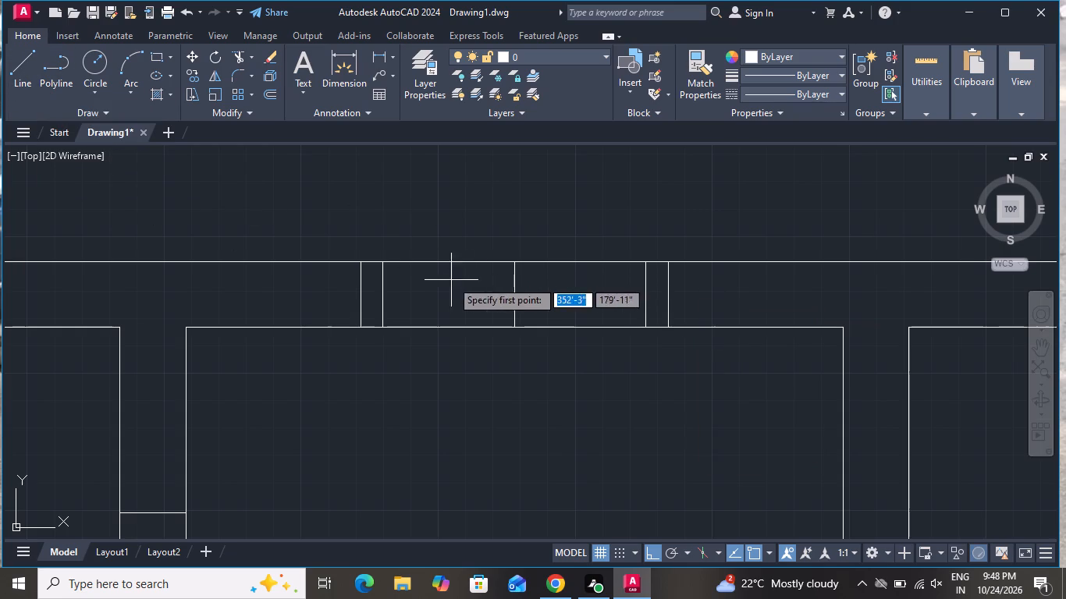
click(382, 296)
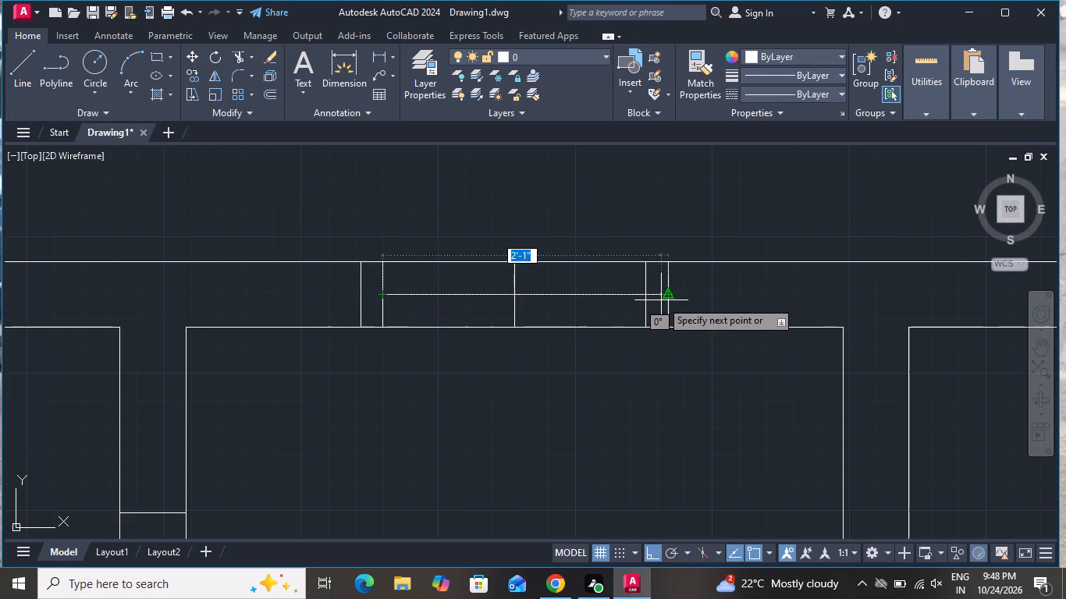
click(643, 293)
right_click(643, 293)
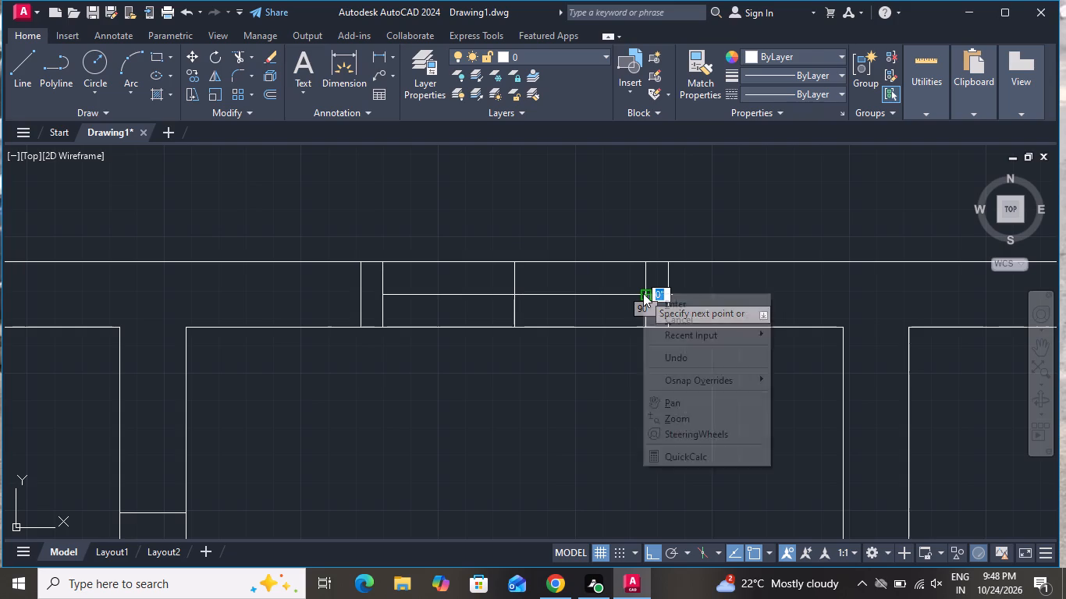
click(670, 322)
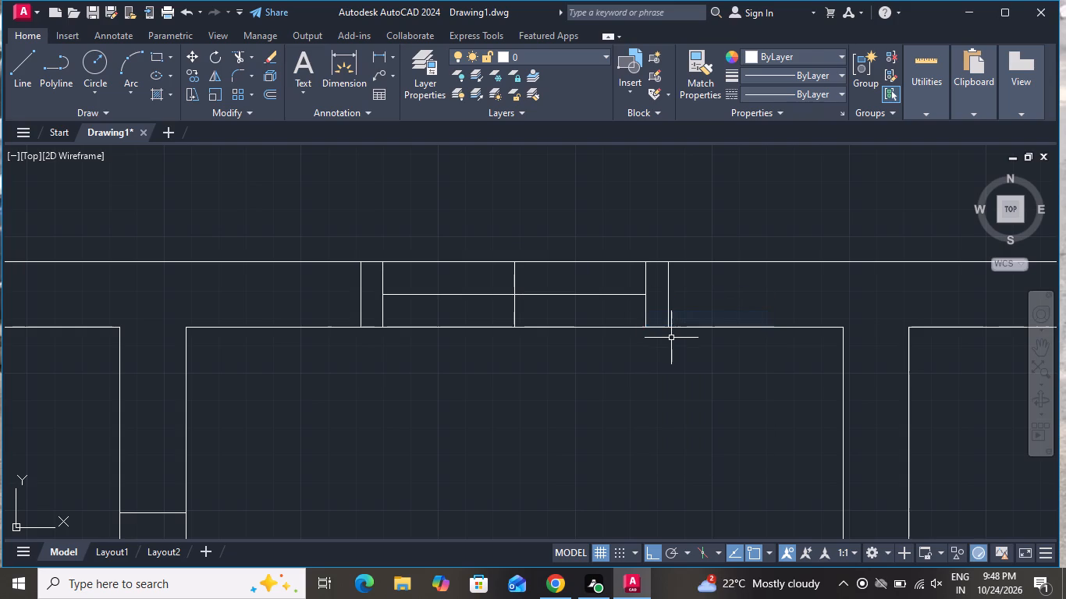
Offset the small room window's horizontal centre line 1" to the south and 1" to the north.
text(o 1)
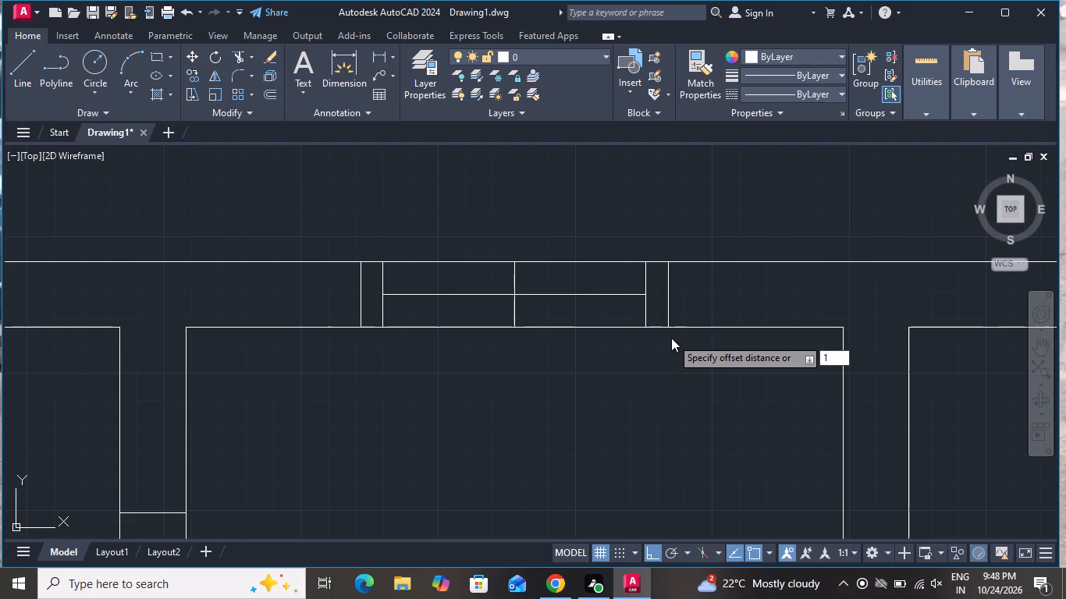
key(shift+quotedbl)
key(Return)
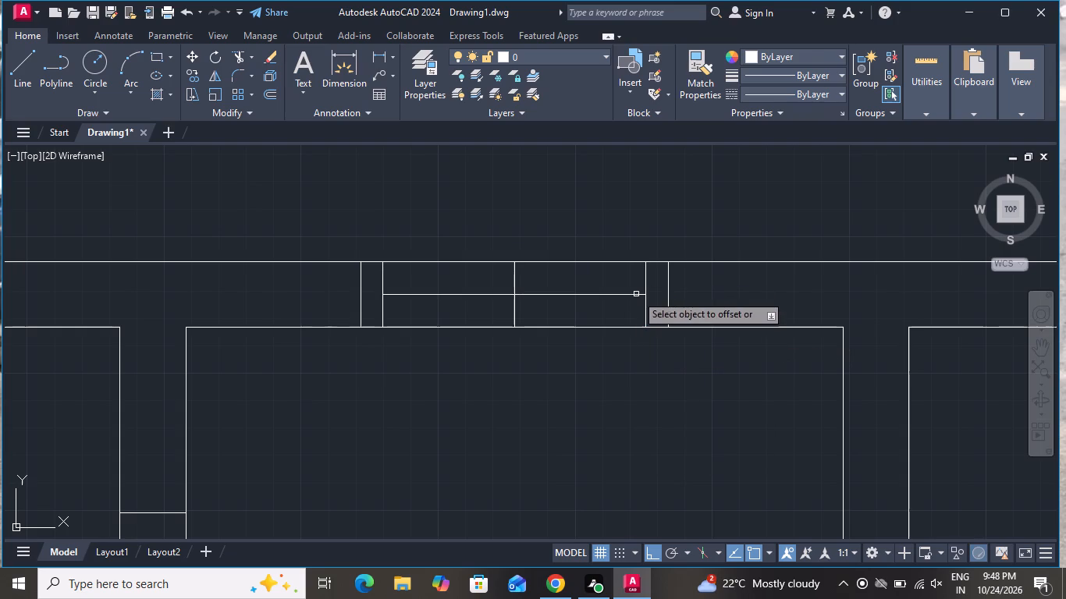
click(636, 293)
click(618, 323)
double_click(619, 293)
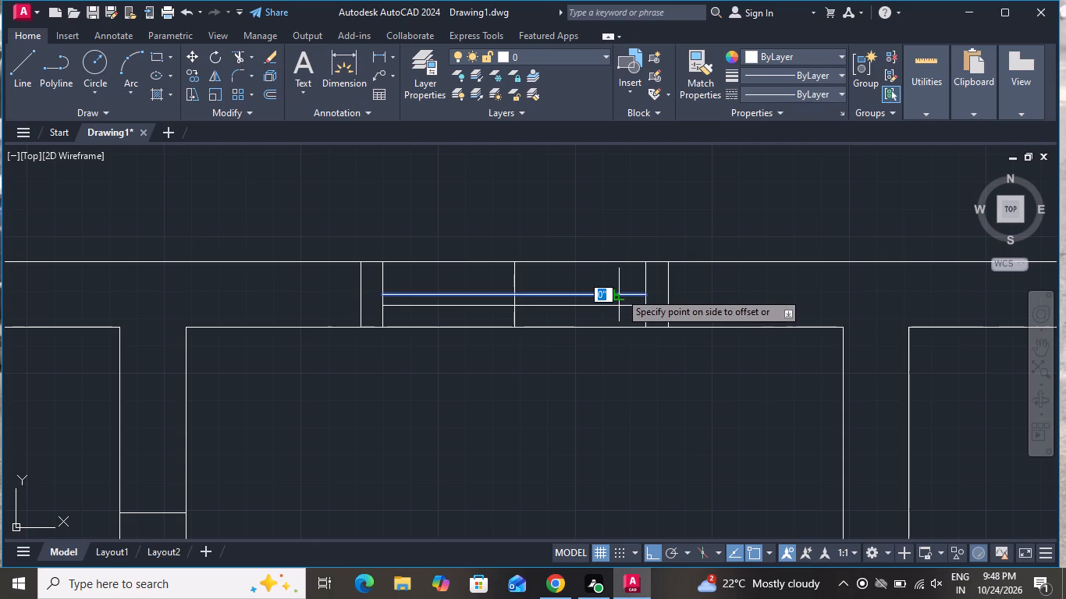
click(624, 270)
right_click(595, 303)
click(606, 328)
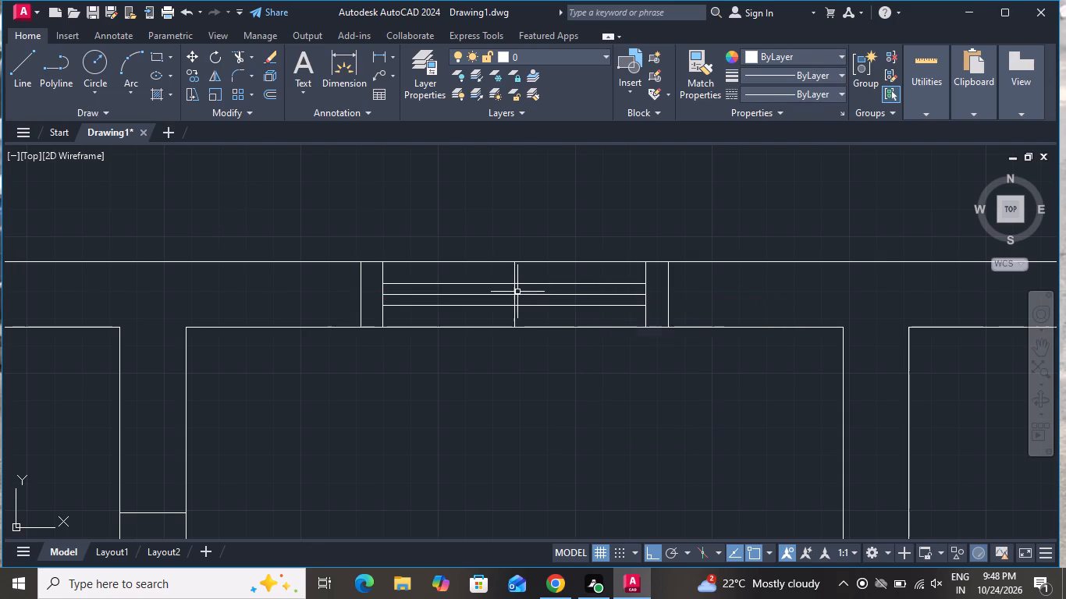
Delete the small room window's horizontal centre line and the vertical cross-line at its midpoint.
scroll(512, 289, up, 2)
click(526, 292)
click(497, 314)
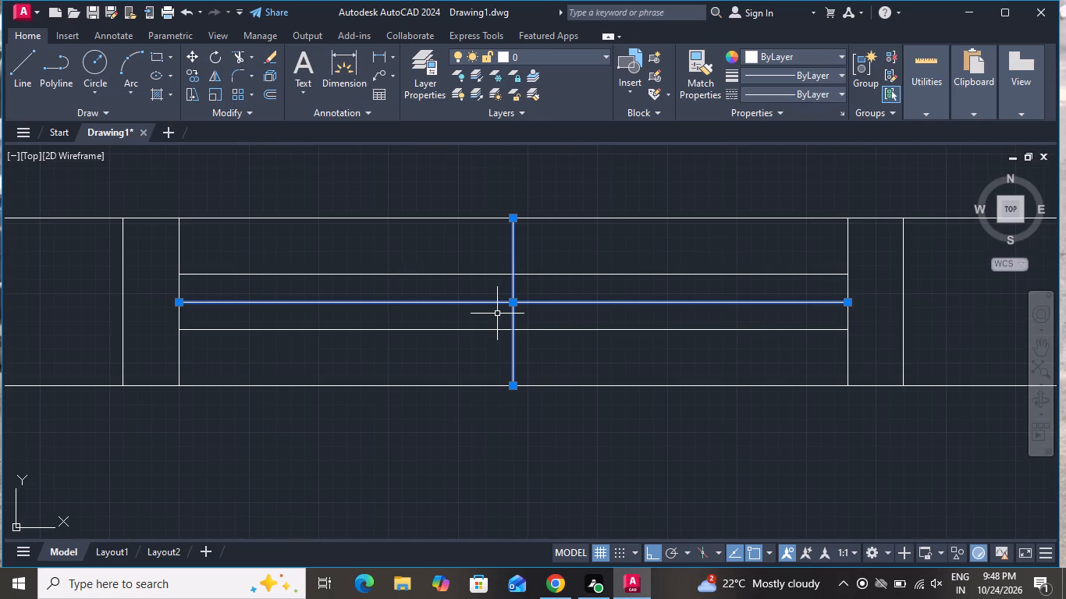
key(Delete)
Draw a line across the north wall at the midpoint of the large northwest room.
scroll(497, 314, down, 6)
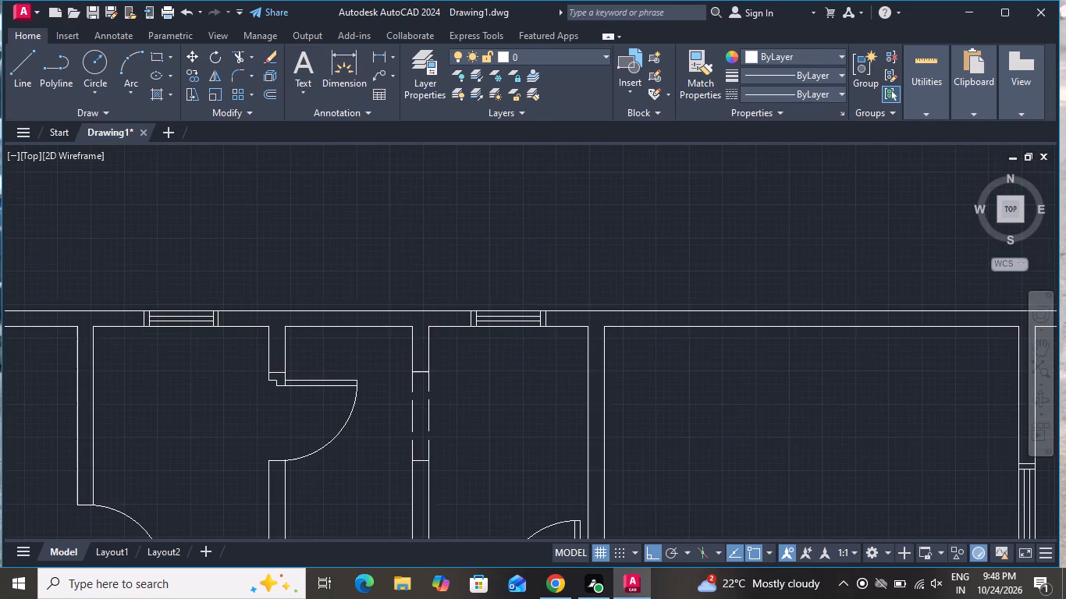
scroll(515, 329, down, 1)
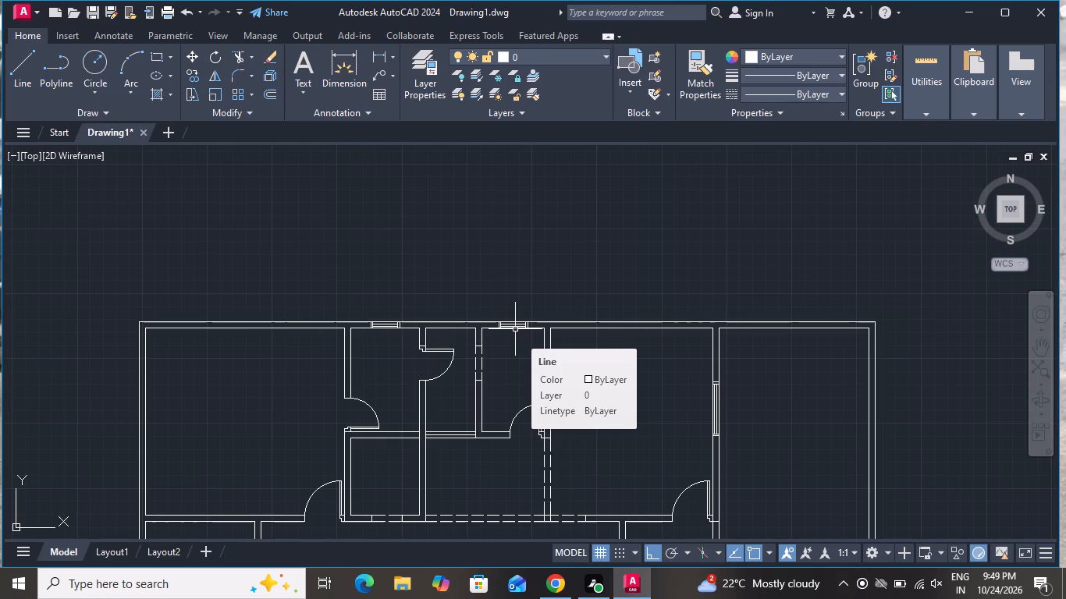
click(9, 61)
scroll(318, 299, down, 1)
scroll(301, 336, up, 2)
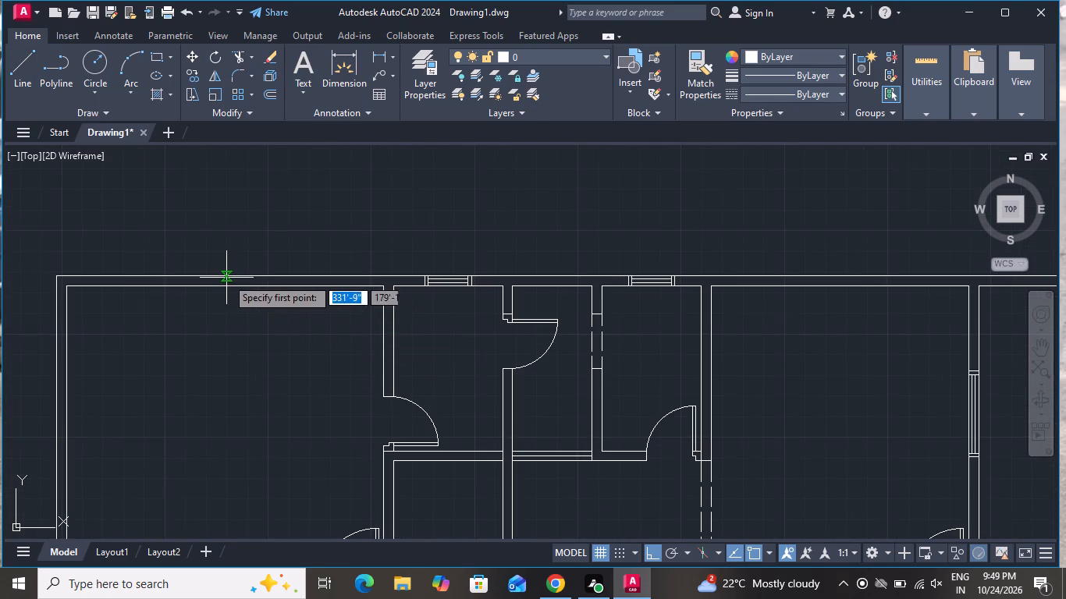
scroll(226, 278, up, 1)
click(226, 289)
click(222, 273)
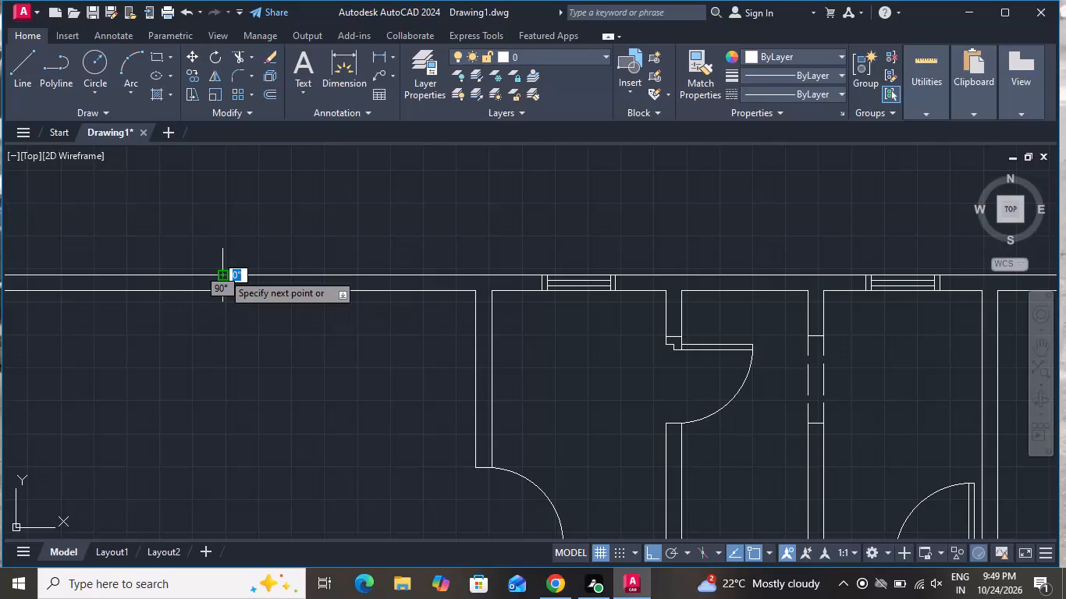
right_click(222, 273)
click(235, 296)
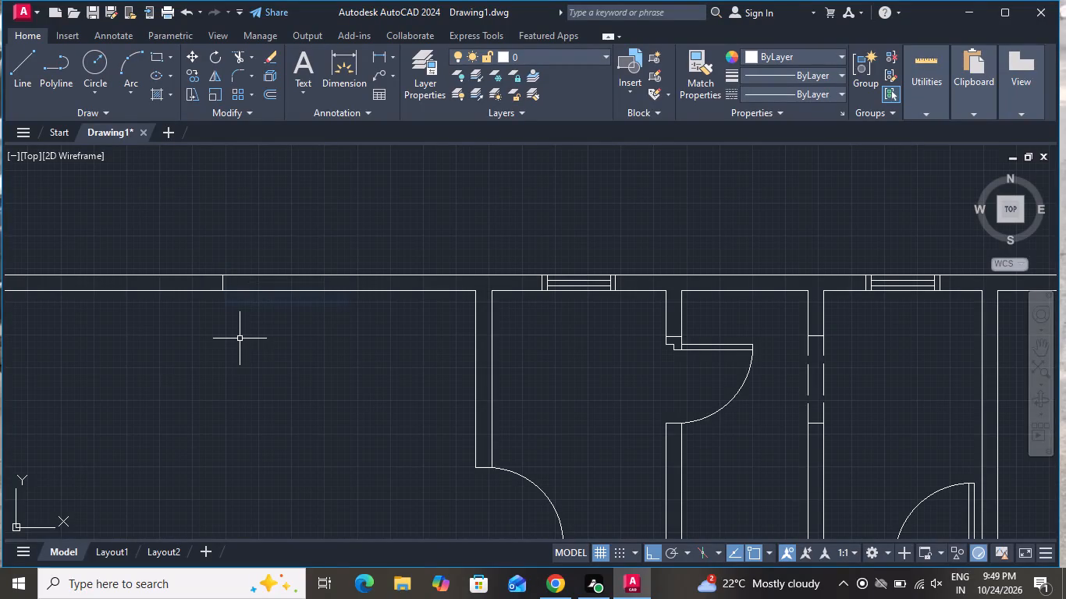
Offset the northwest room's cross-line in the north wall 2' to the west and 2' to the east.
text(o)
key(space)
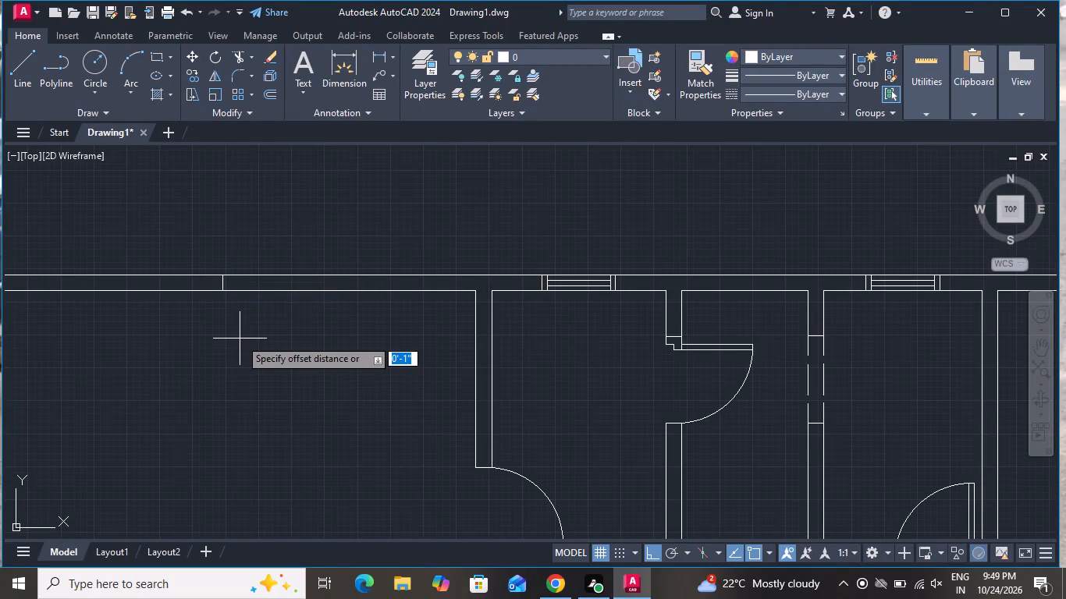
key(2)
key(apostrophe)
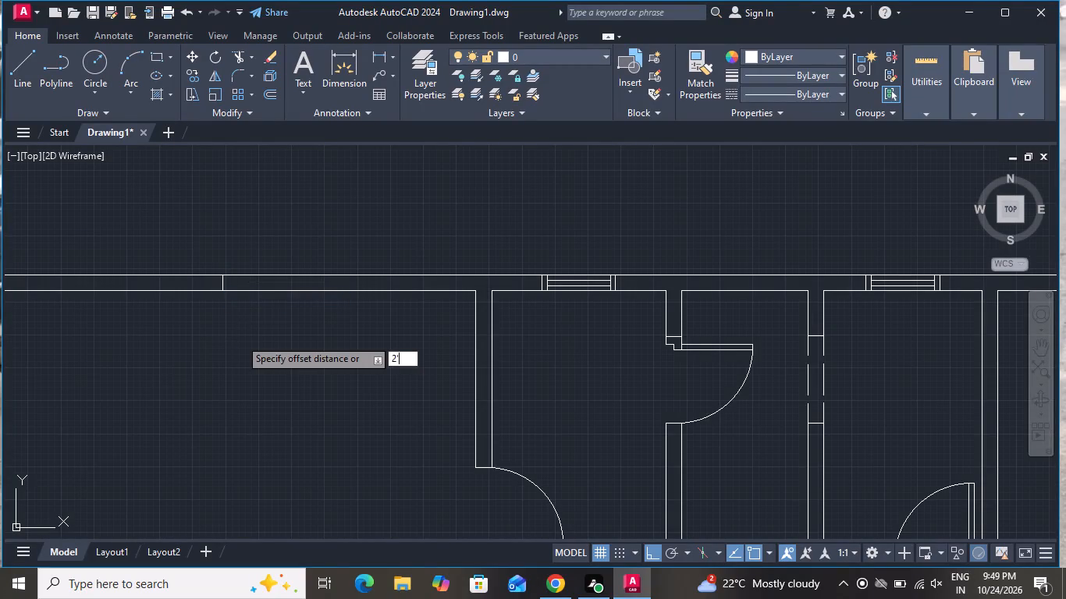
key(Return)
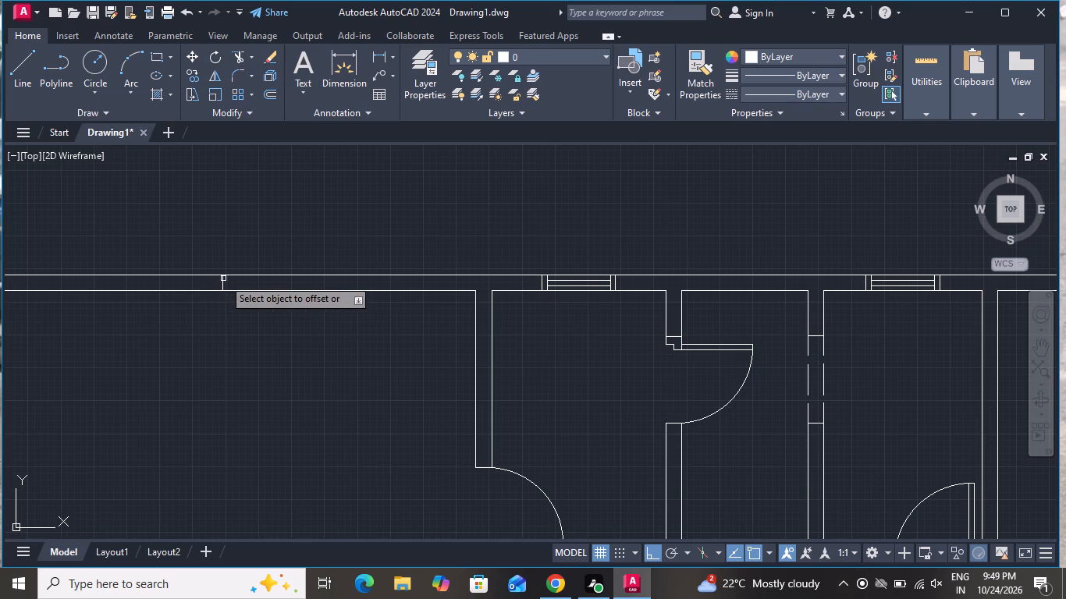
click(223, 278)
click(144, 287)
click(222, 286)
click(275, 286)
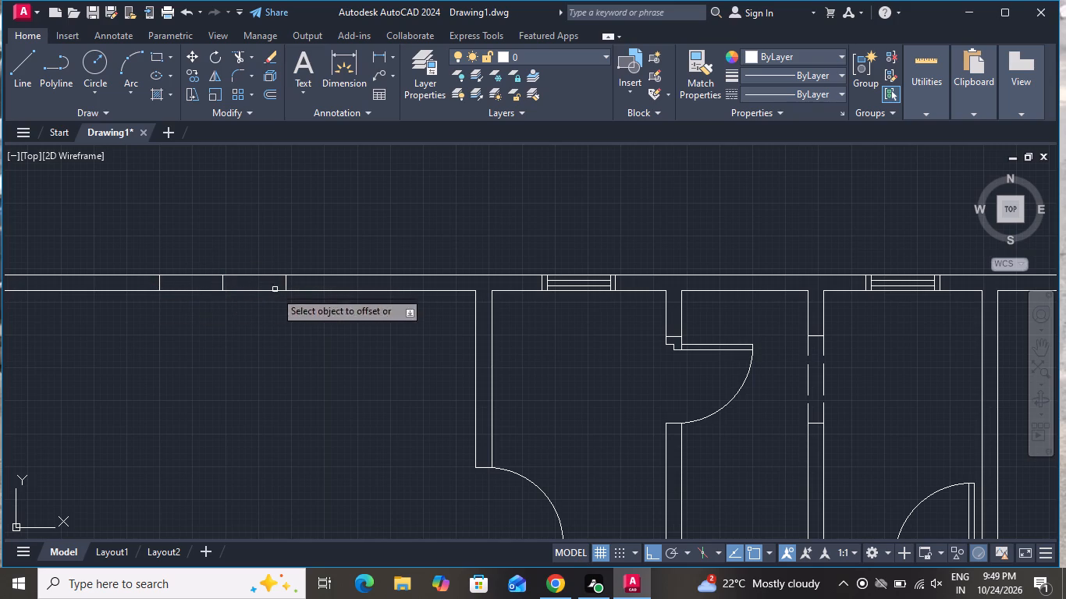
right_click(261, 346)
click(296, 373)
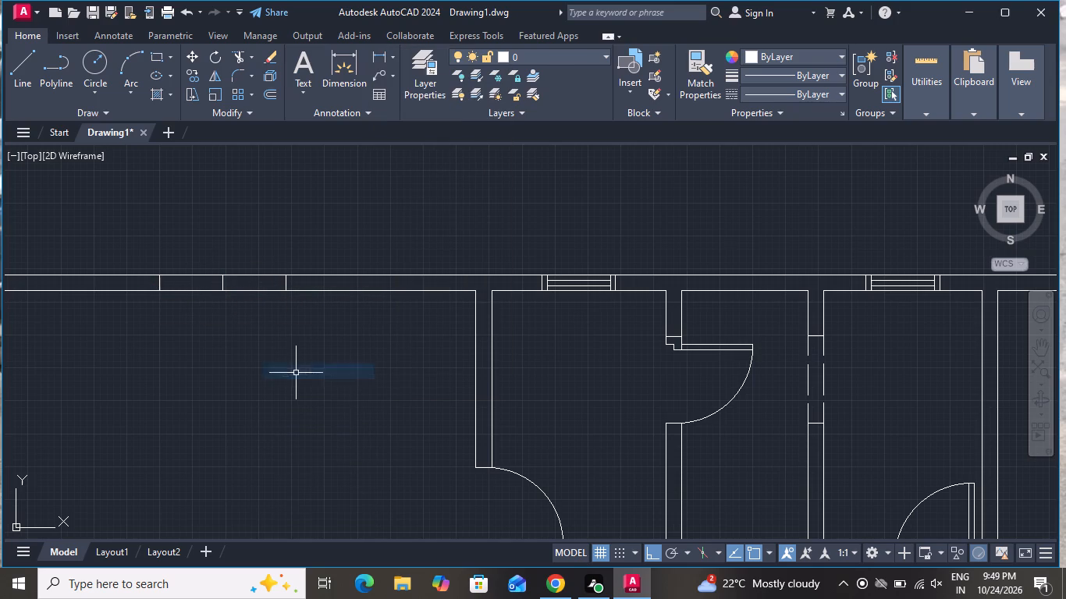
Offset the northwest room's north window end lines 2" outward, one to the east and one to the west.
text(o 2)
key(shift+quotedbl)
key(Return)
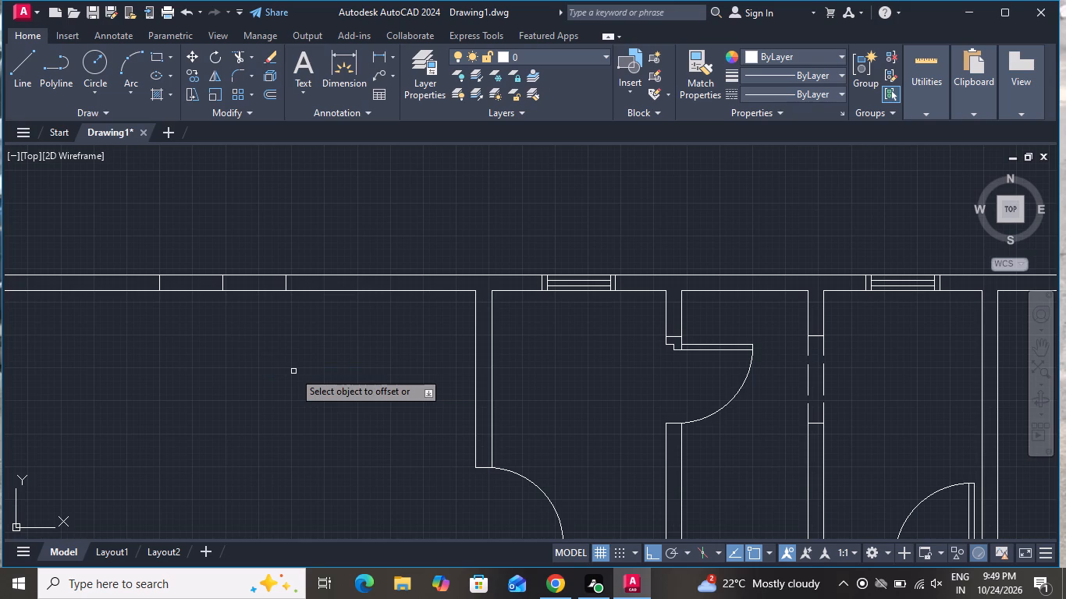
click(286, 283)
click(306, 287)
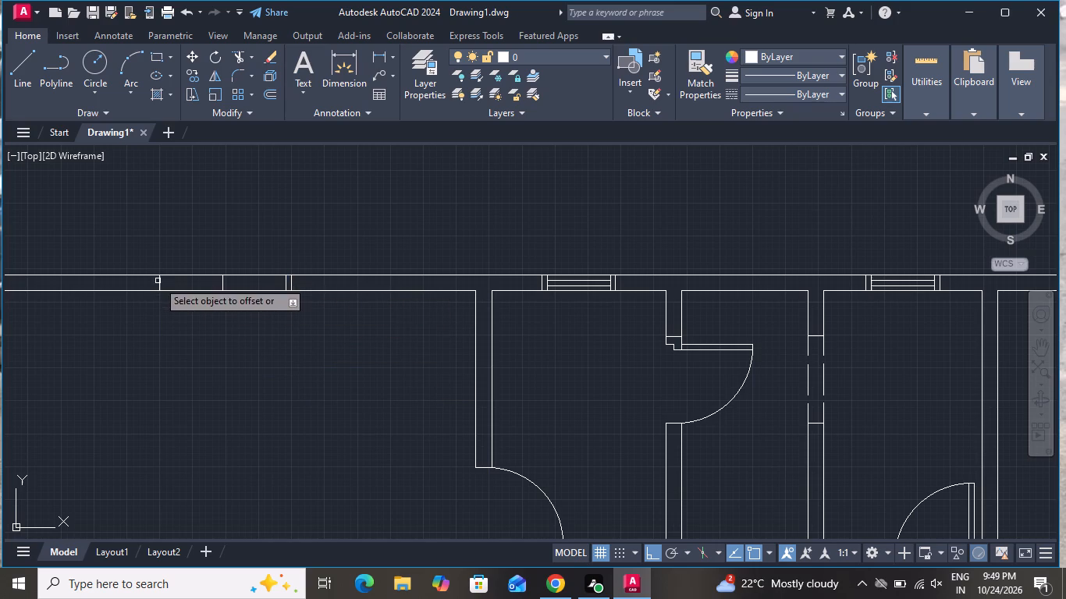
click(158, 282)
click(111, 292)
right_click(152, 356)
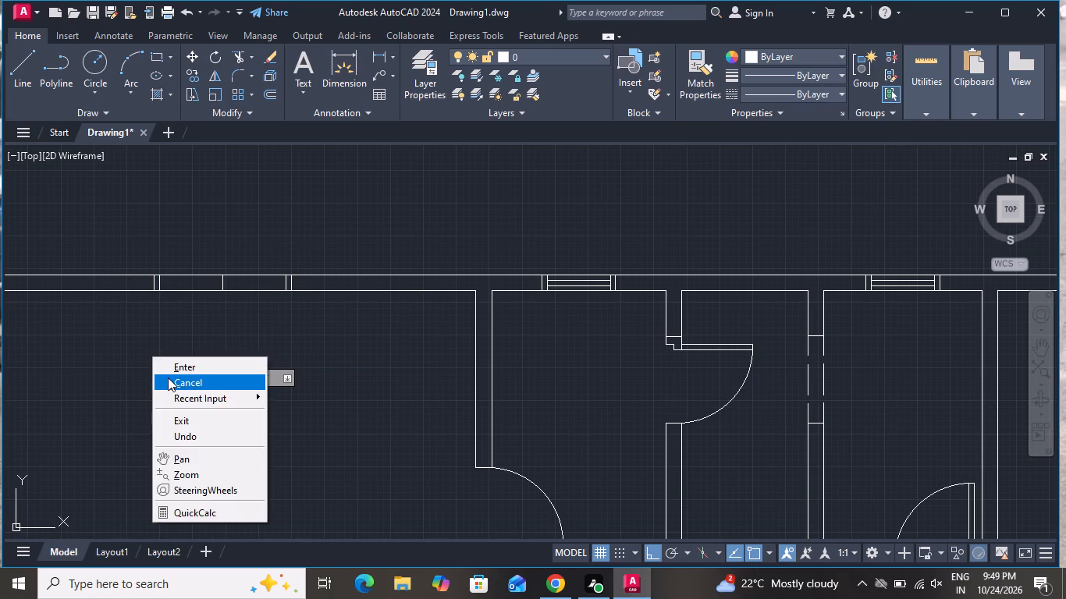
click(168, 377)
Draw a horizontal centre line between the midpoints of the northwest room's north window inner end lines.
click(32, 75)
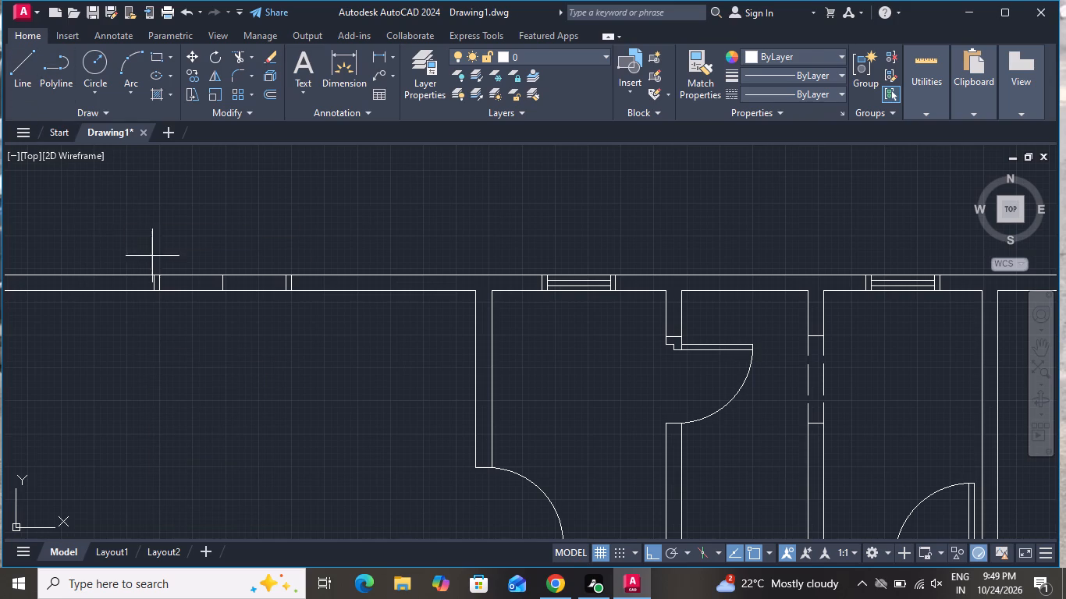
scroll(140, 272, up, 3)
click(191, 290)
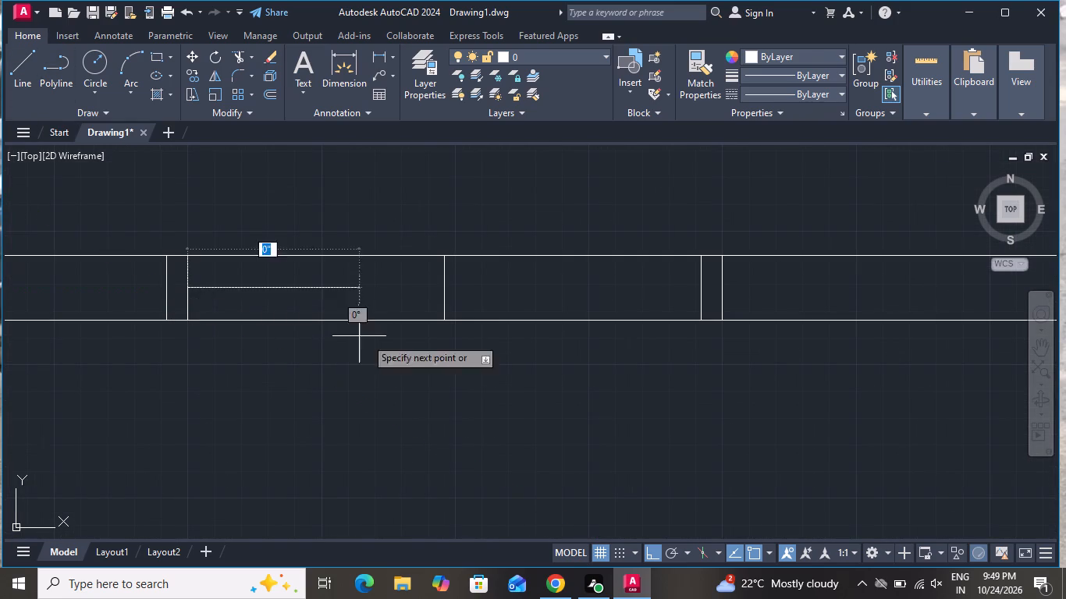
click(702, 287)
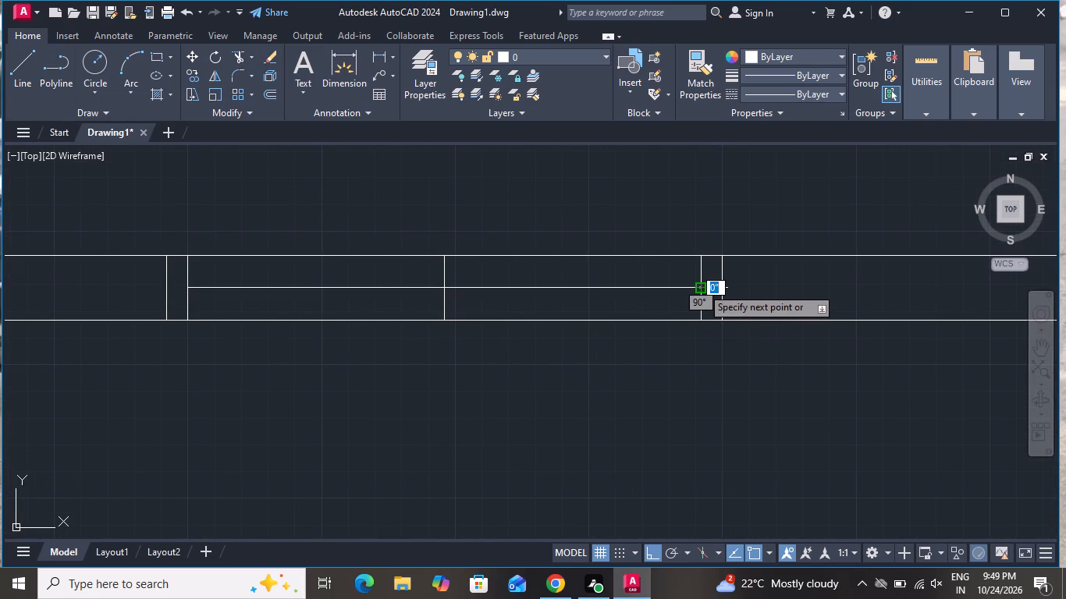
right_click(702, 287)
click(727, 310)
Offset the north window's horizontal centre line 1" to the north and 1" to the south.
text(o)
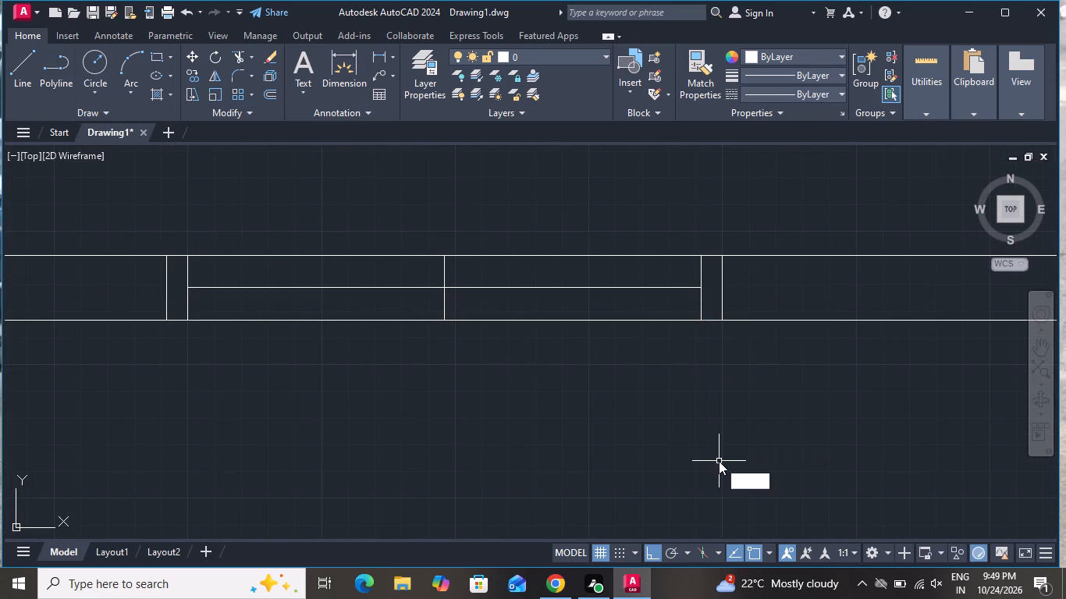
key(space)
key(1)
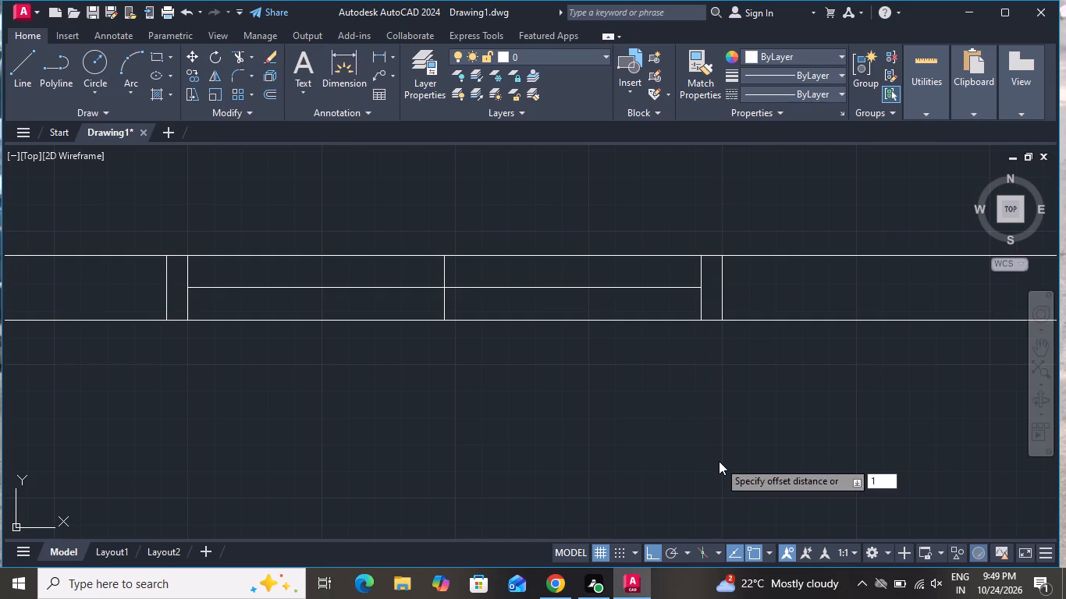
key(shift+quotedbl)
key(Return)
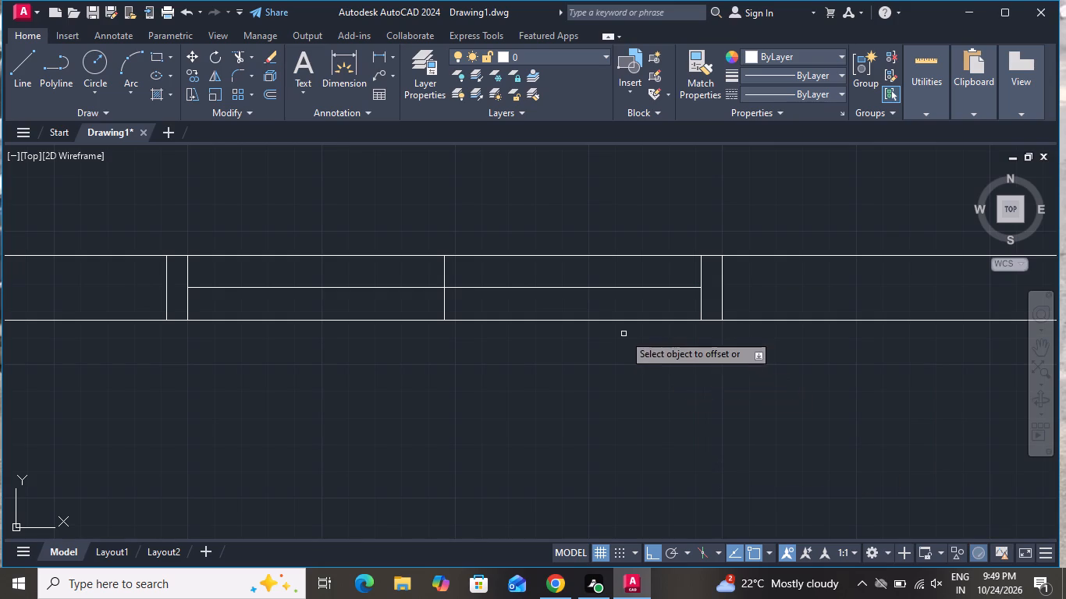
click(624, 287)
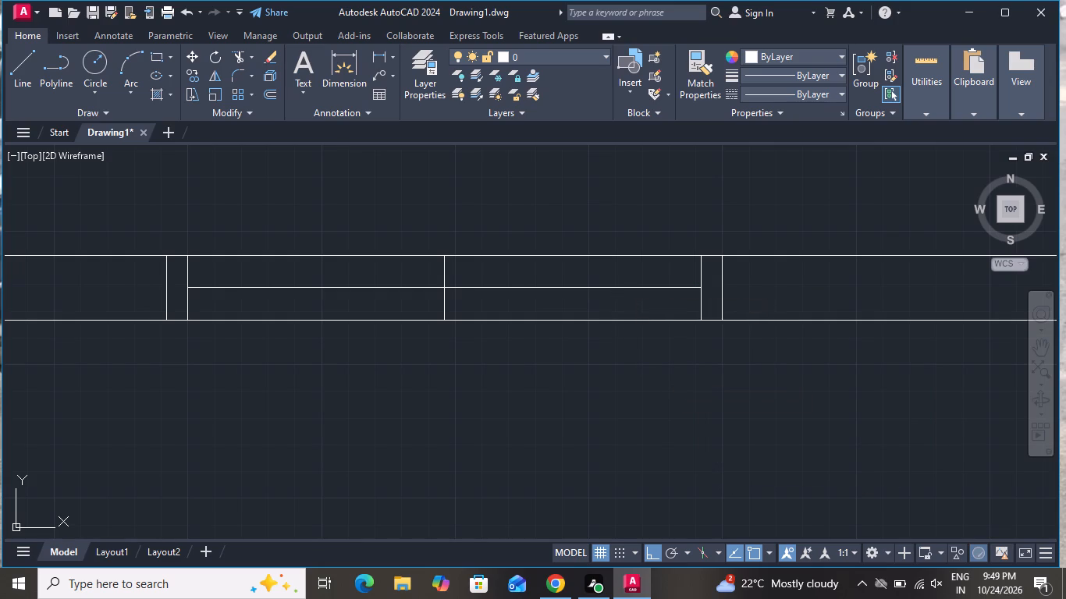
click(631, 268)
click(626, 288)
click(627, 306)
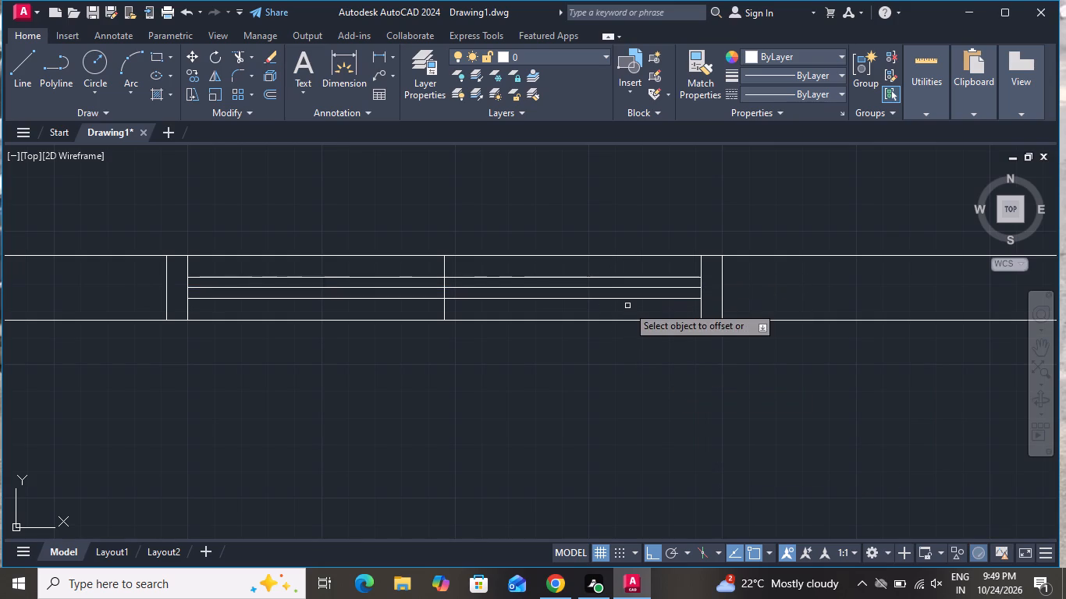
right_click(627, 306)
click(661, 328)
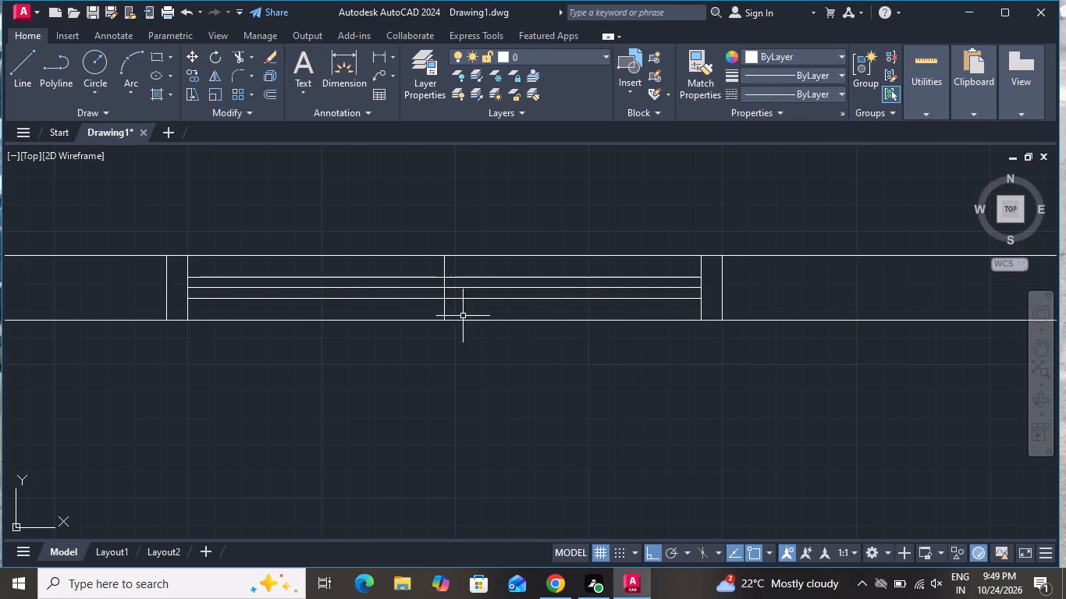
Delete the north window's horizontal centre line and the vertical cross-line at its midpoint.
scroll(435, 274, up, 3)
click(493, 298)
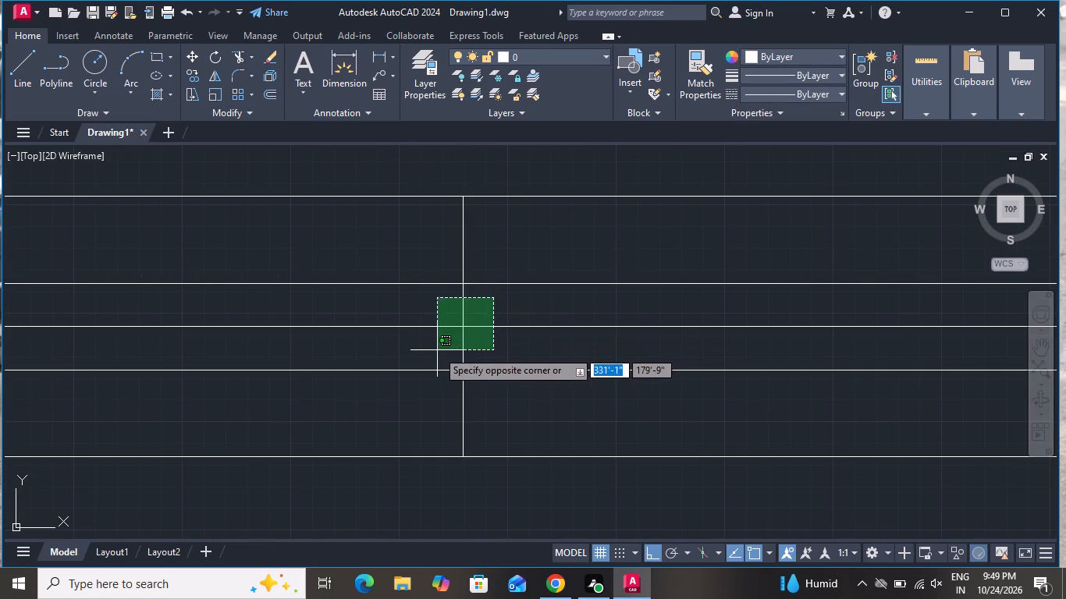
click(437, 350)
key(Delete)
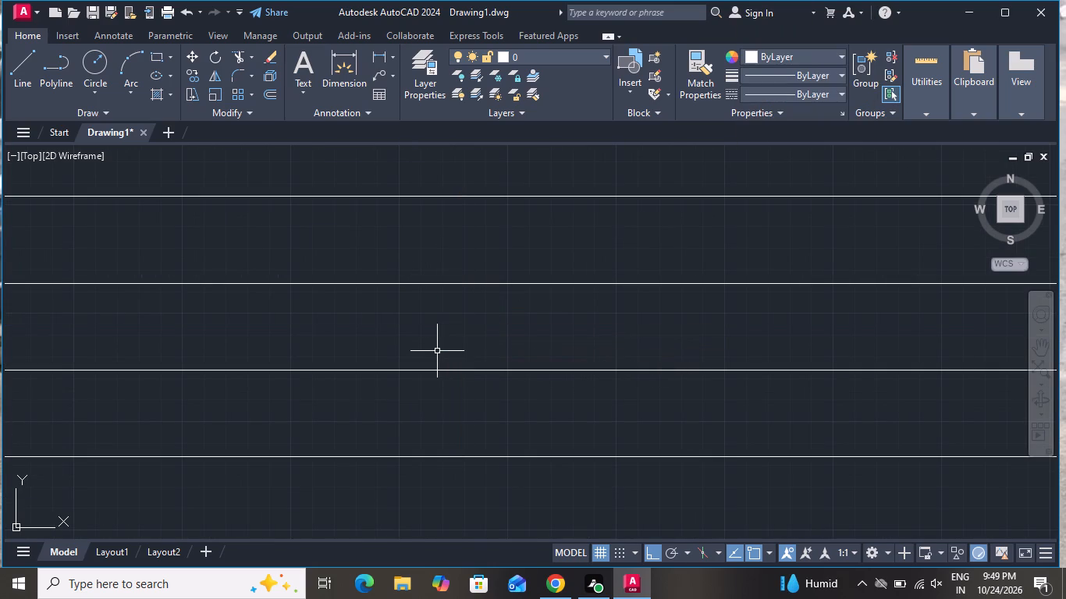
Draw a line across the west wall at the midpoint of the large northwest room.
scroll(457, 339, down, 7)
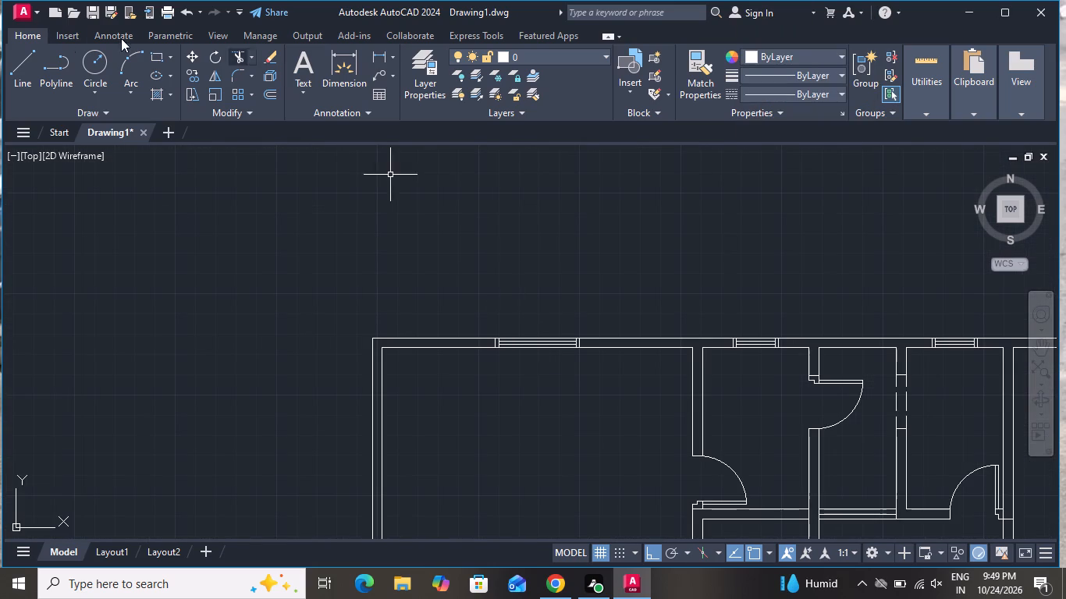
click(27, 66)
scroll(343, 175, down, 2)
scroll(379, 329, up, 1)
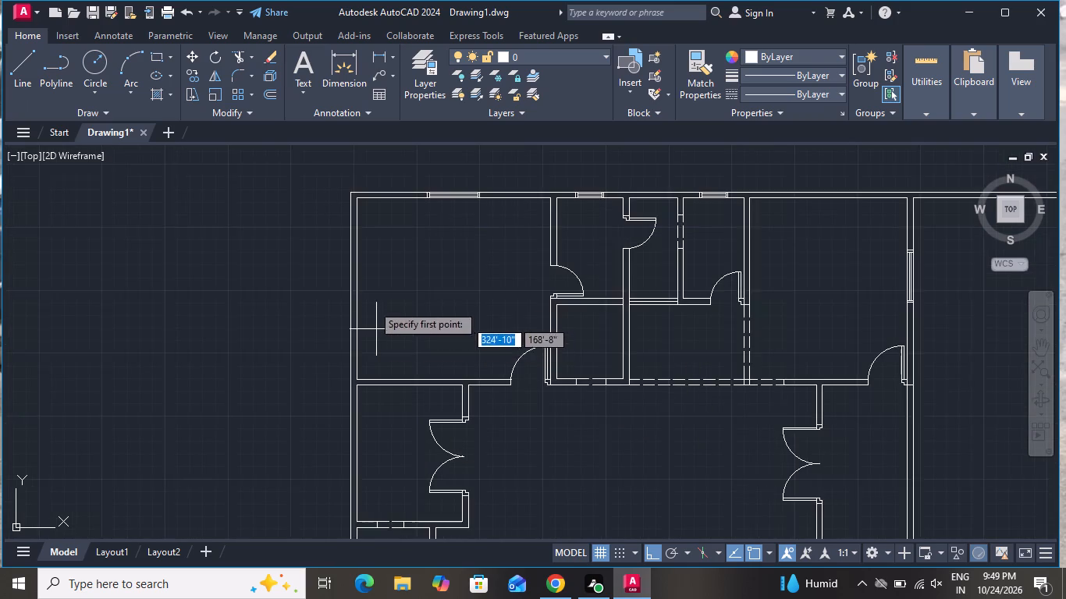
scroll(371, 299, up, 1)
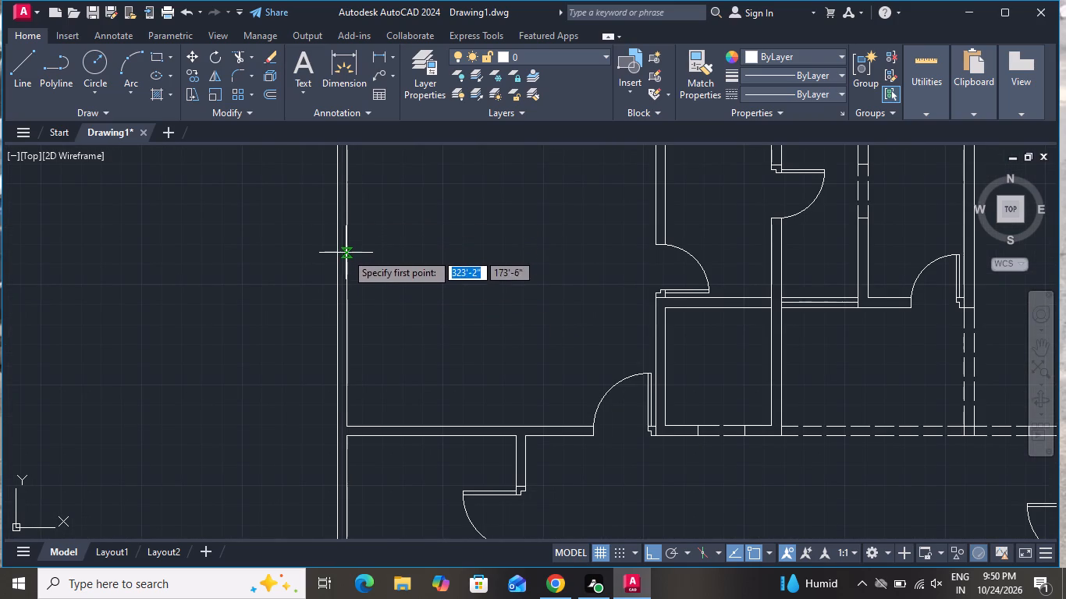
click(344, 285)
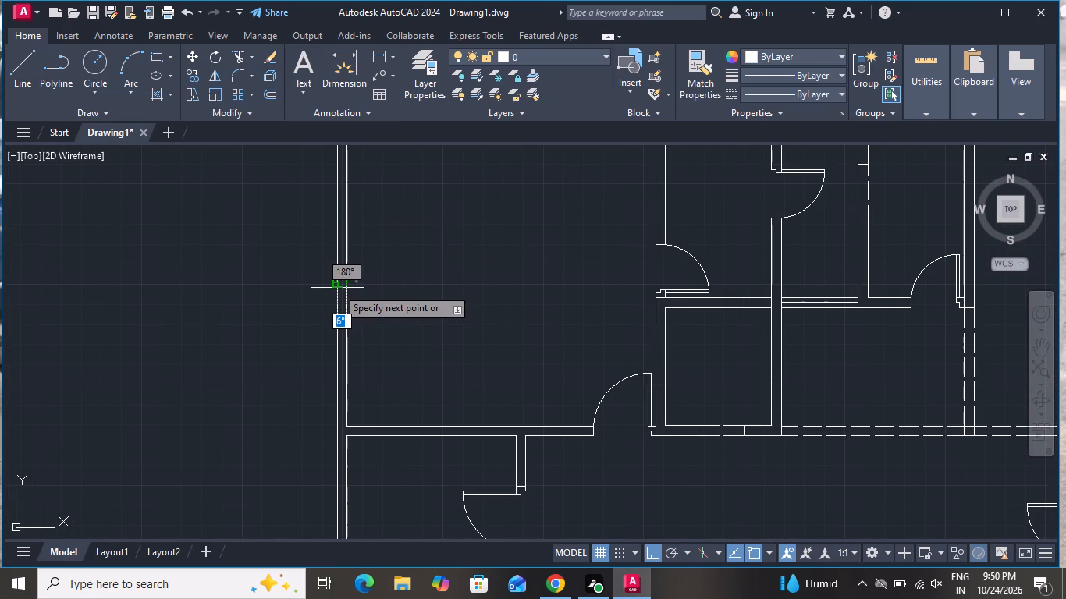
click(337, 288)
right_click(337, 288)
click(340, 312)
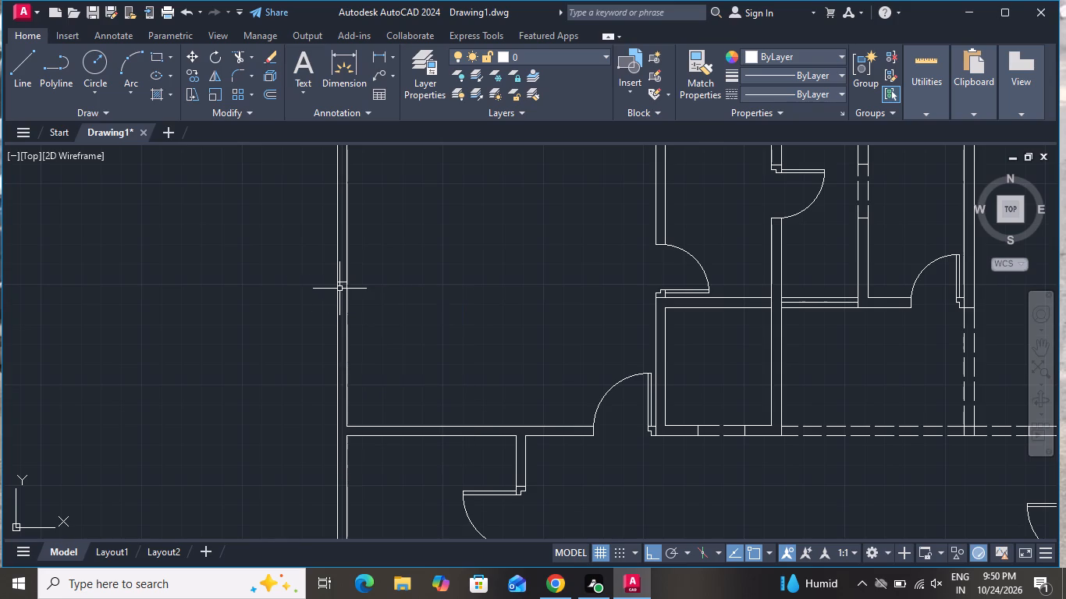
Offset the northwest room's cross-line in the west wall 2' to the north and 2' to the south.
scroll(339, 289, up, 3)
text(o 2')
key(Return)
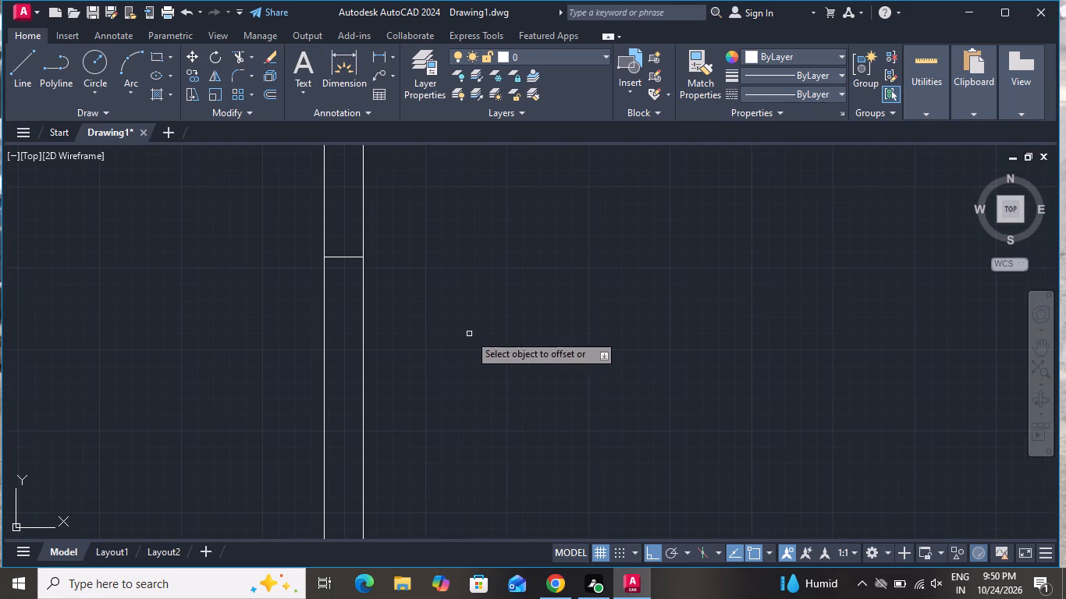
click(339, 260)
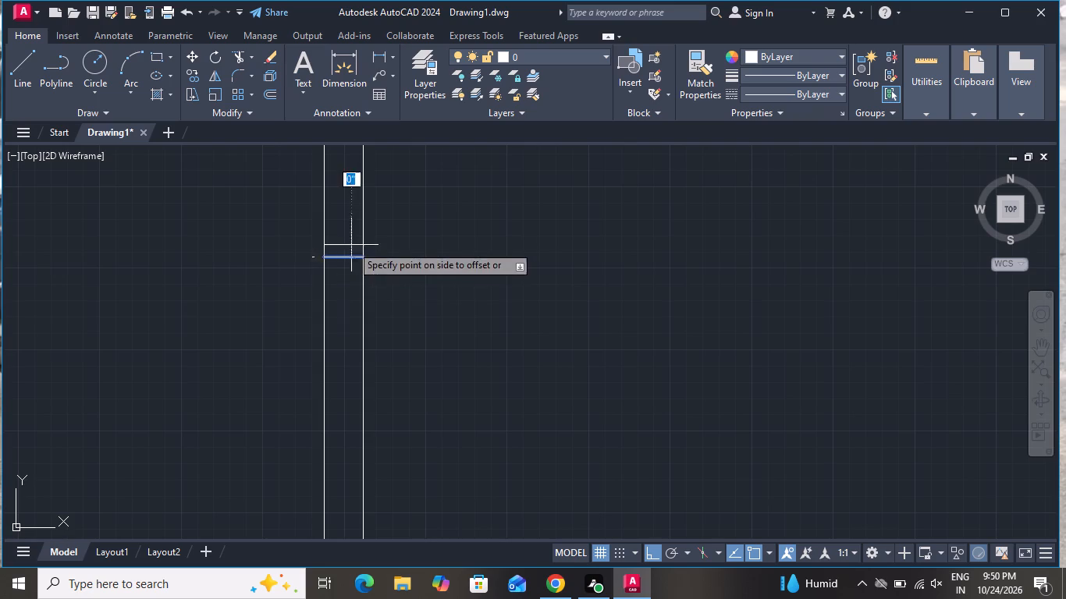
click(363, 227)
click(346, 256)
click(343, 349)
scroll(403, 310, down, 1)
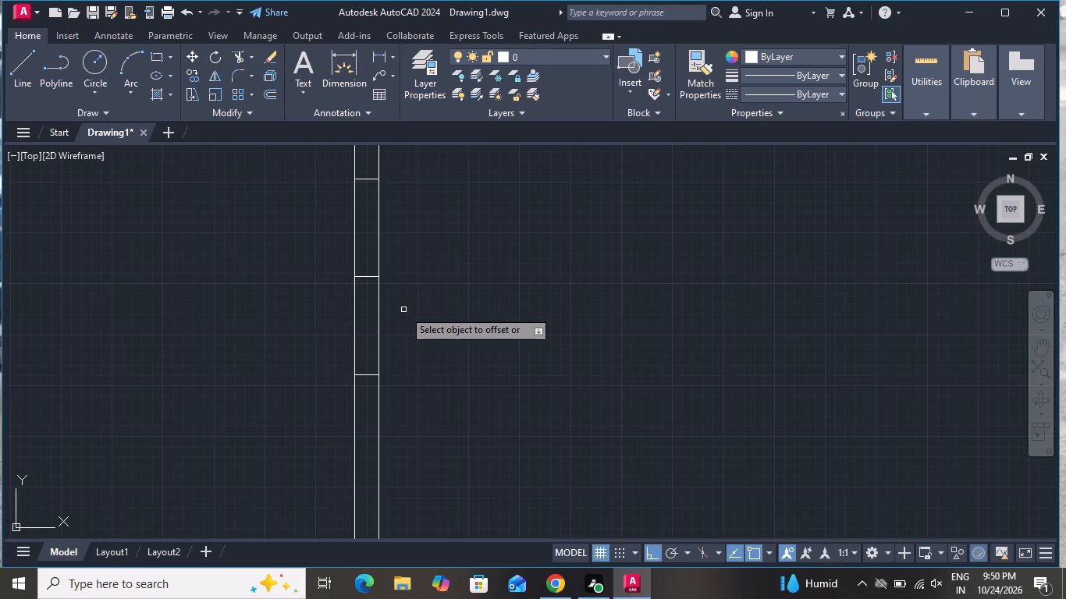
right_click(403, 310)
click(456, 339)
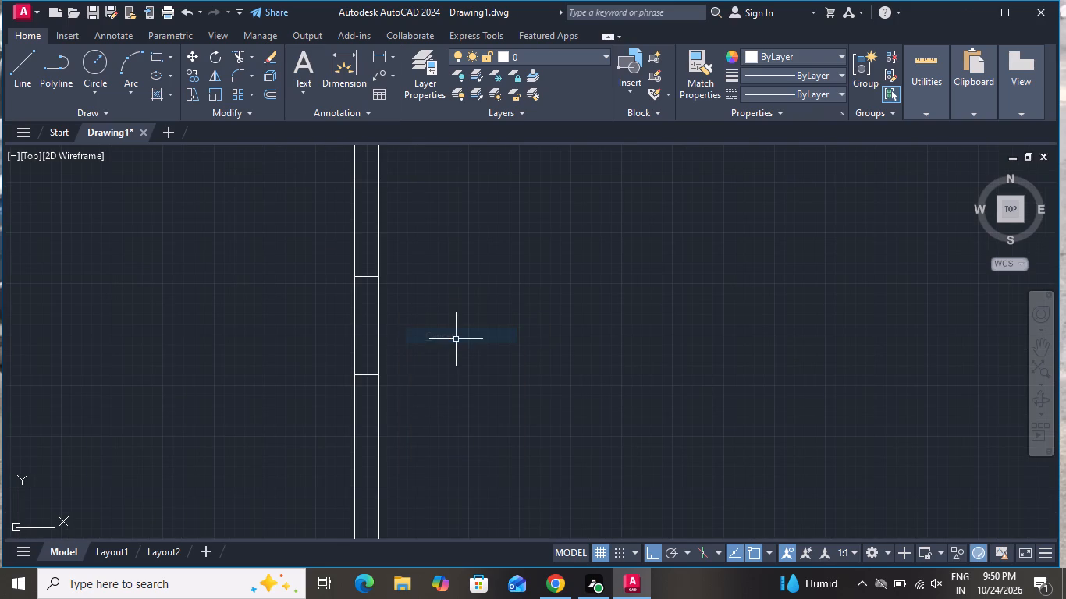
Offset the west window's end lines 2" outward, the upper one to the north and the lower one to the south.
text(o 2)
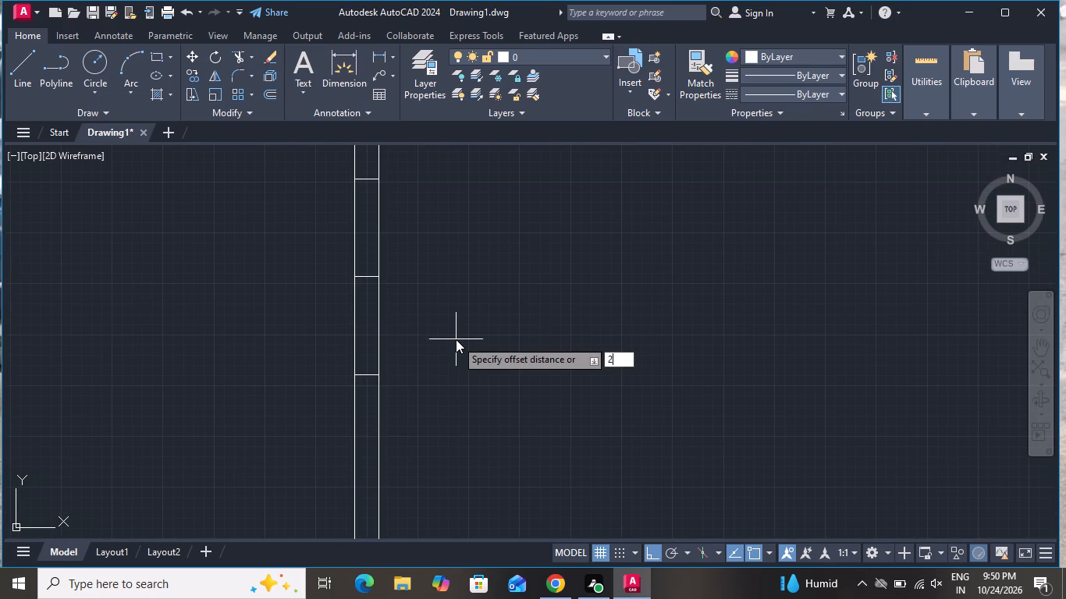
key(shift+quotedbl)
key(Return)
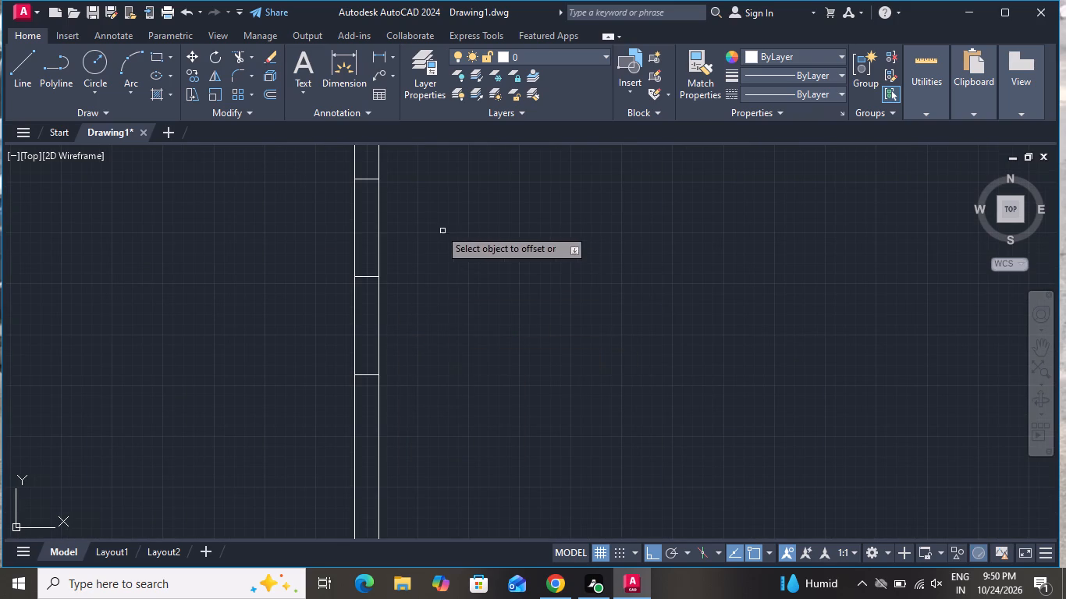
click(374, 180)
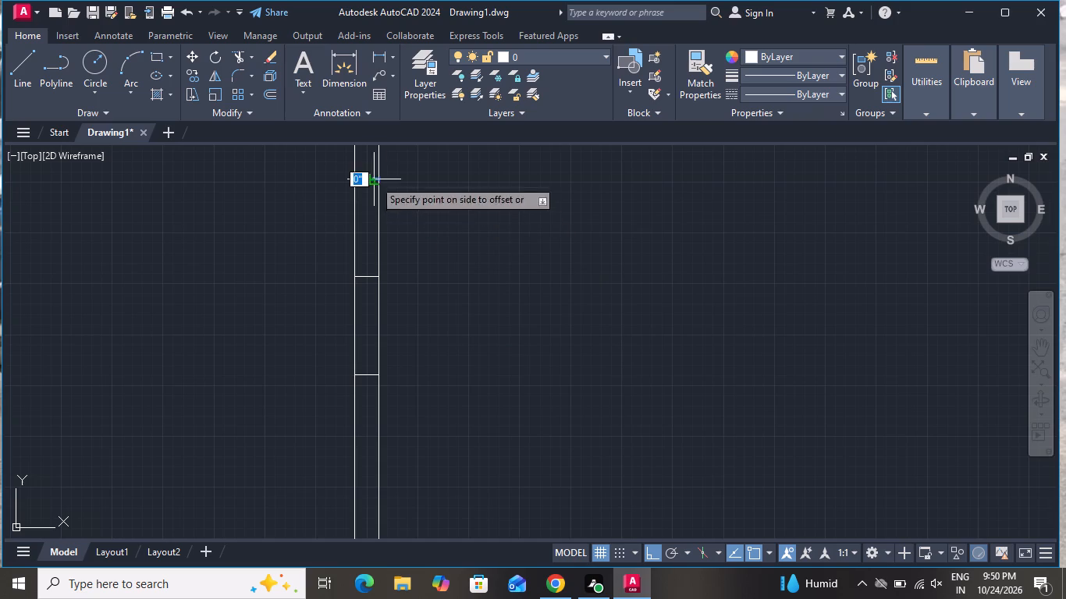
click(373, 166)
click(364, 375)
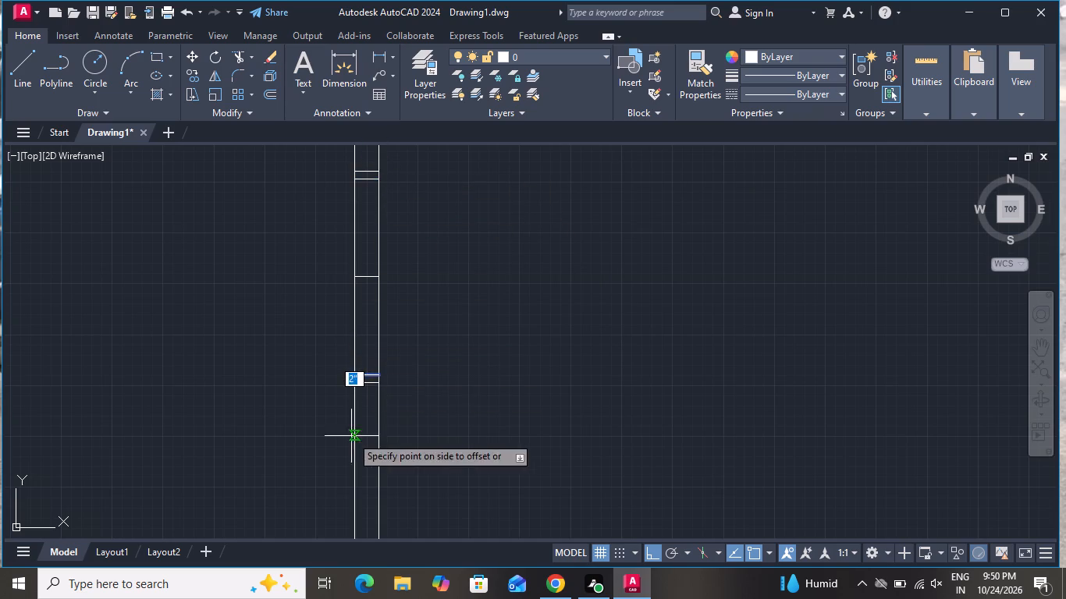
click(351, 436)
right_click(405, 303)
click(413, 321)
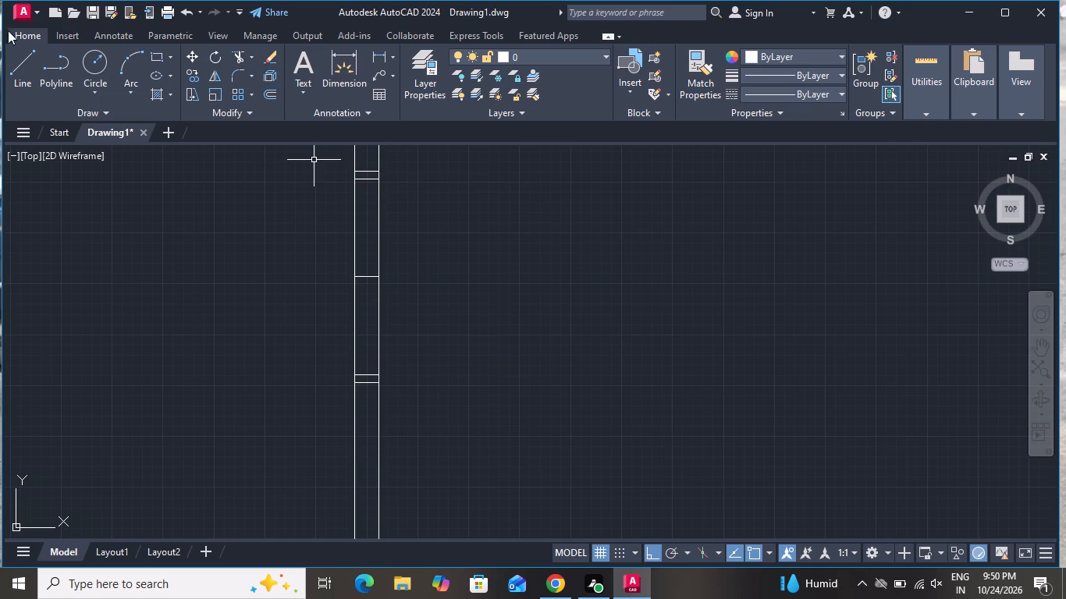
Draw a vertical centre line between the midpoints of the west window's inner end lines.
click(26, 60)
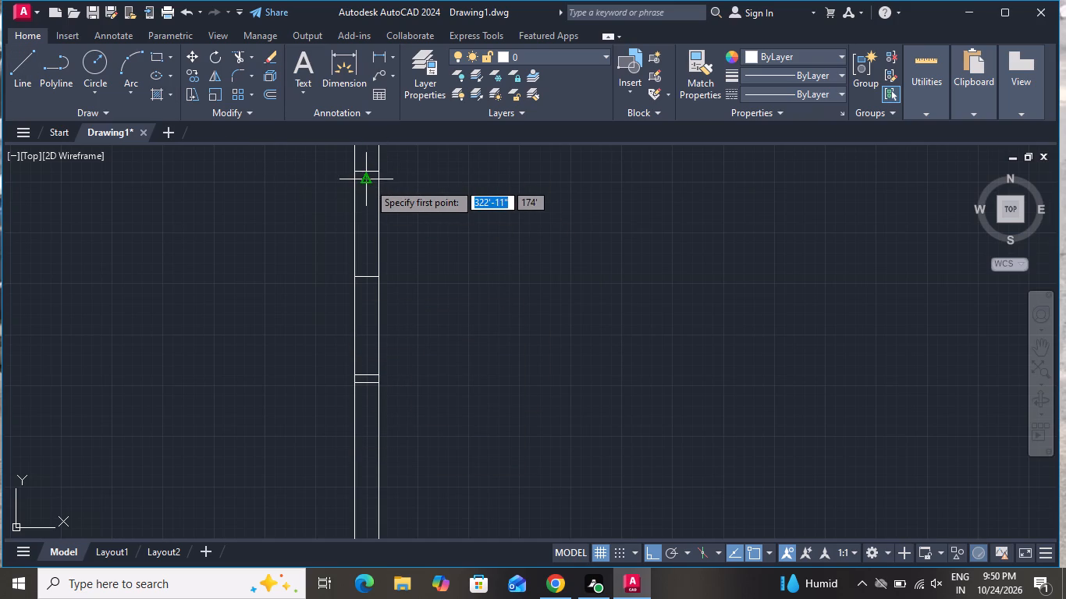
click(370, 183)
click(367, 375)
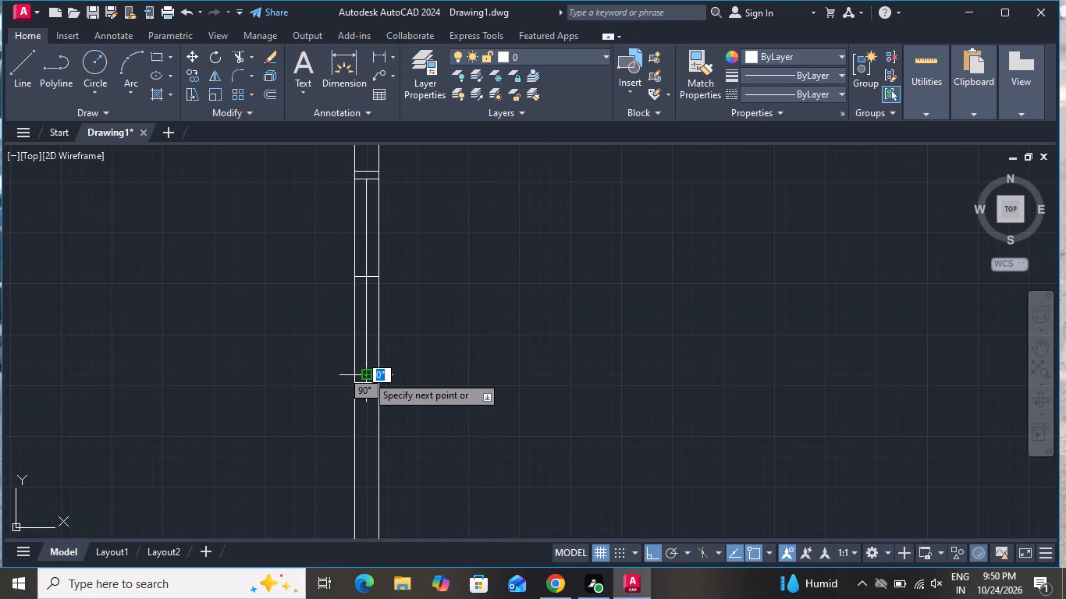
right_click(367, 375)
click(373, 388)
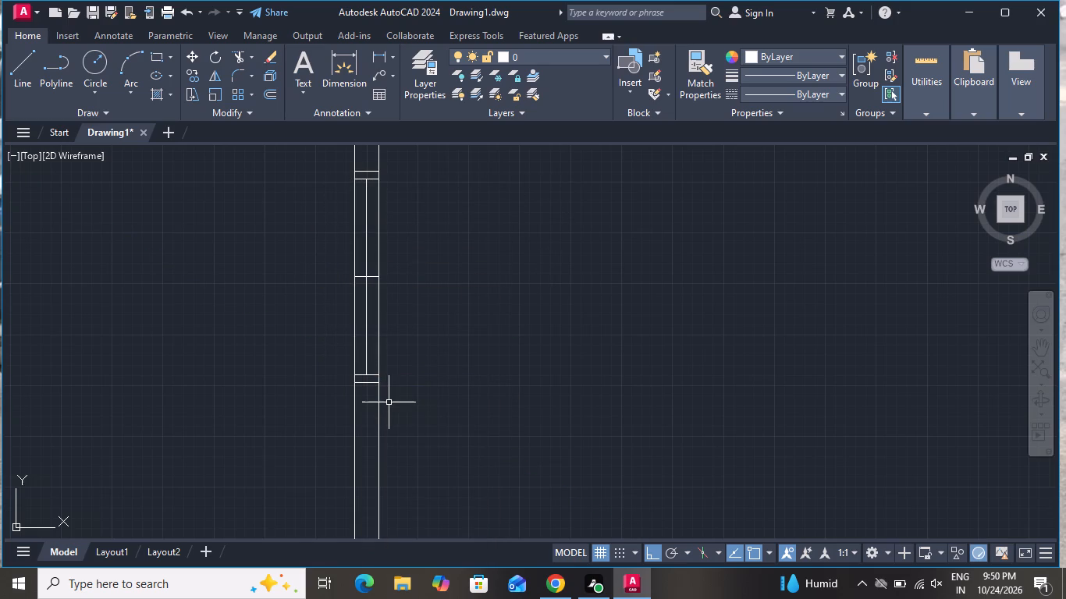
Offset the west window's vertical centre line 1" to the east and 1" to the west.
key(o)
key(space)
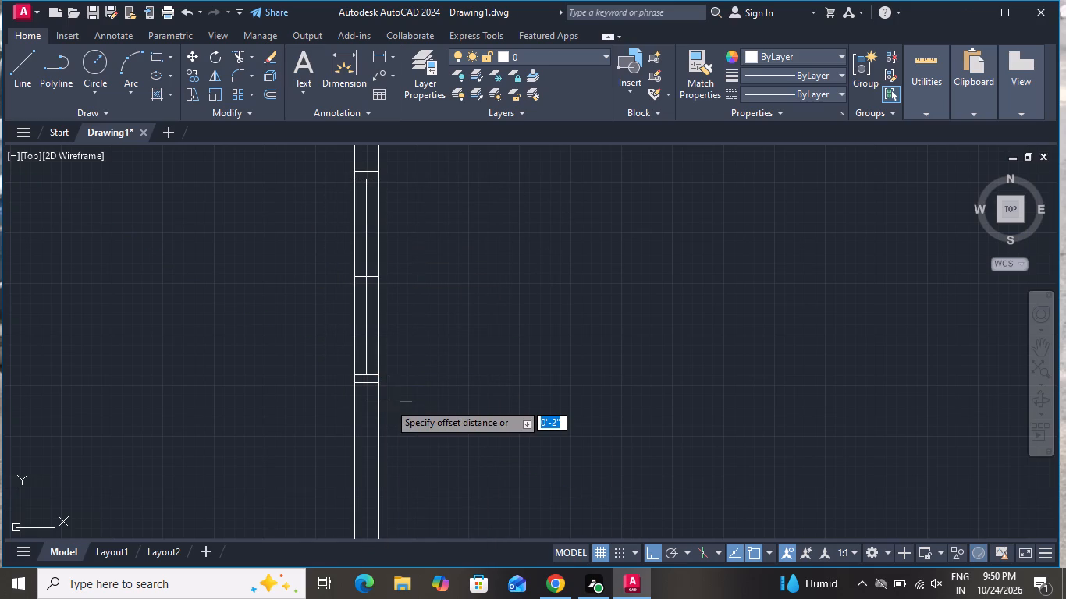
key(1)
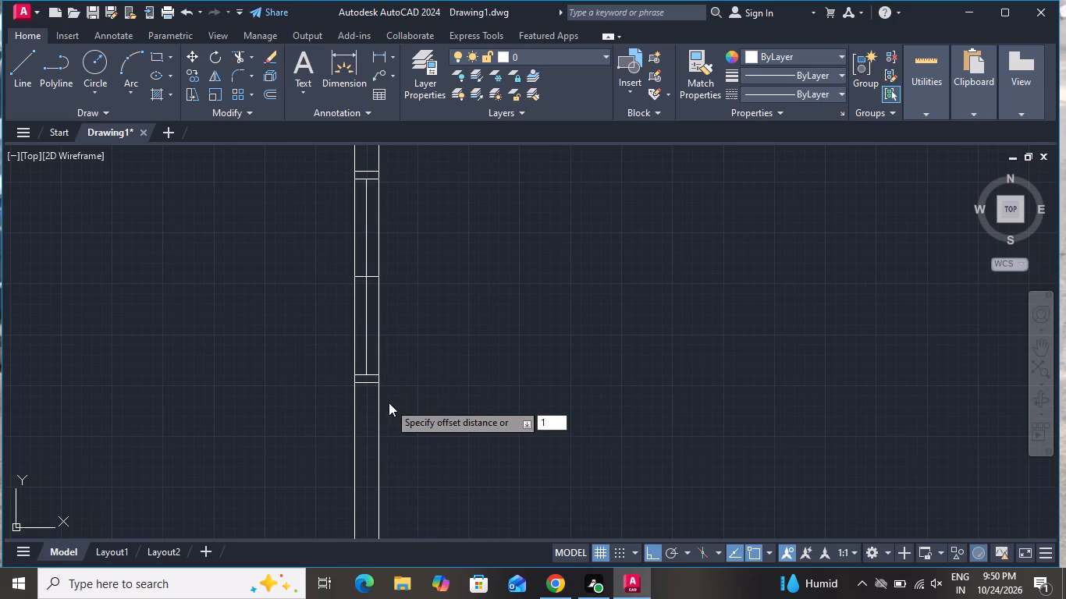
key(shift+quotedbl)
key(Return)
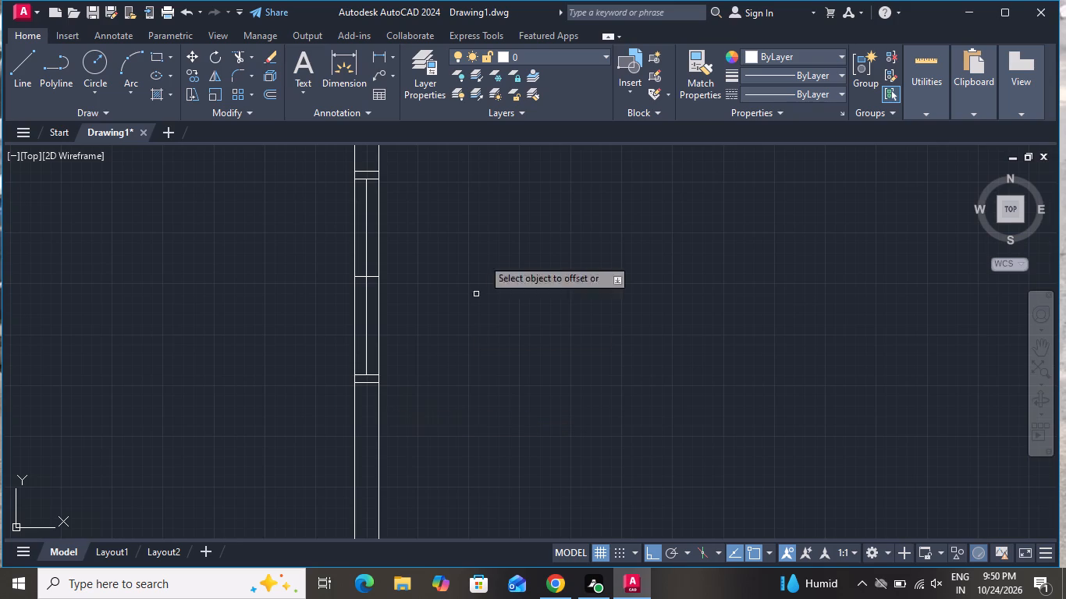
scroll(374, 256, up, 1)
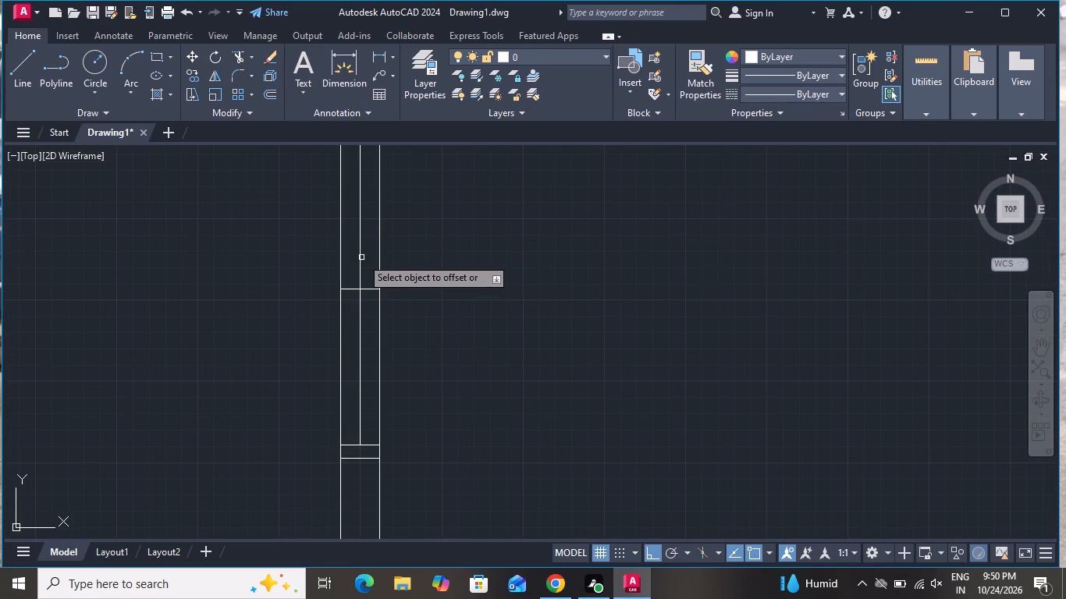
click(361, 257)
click(398, 257)
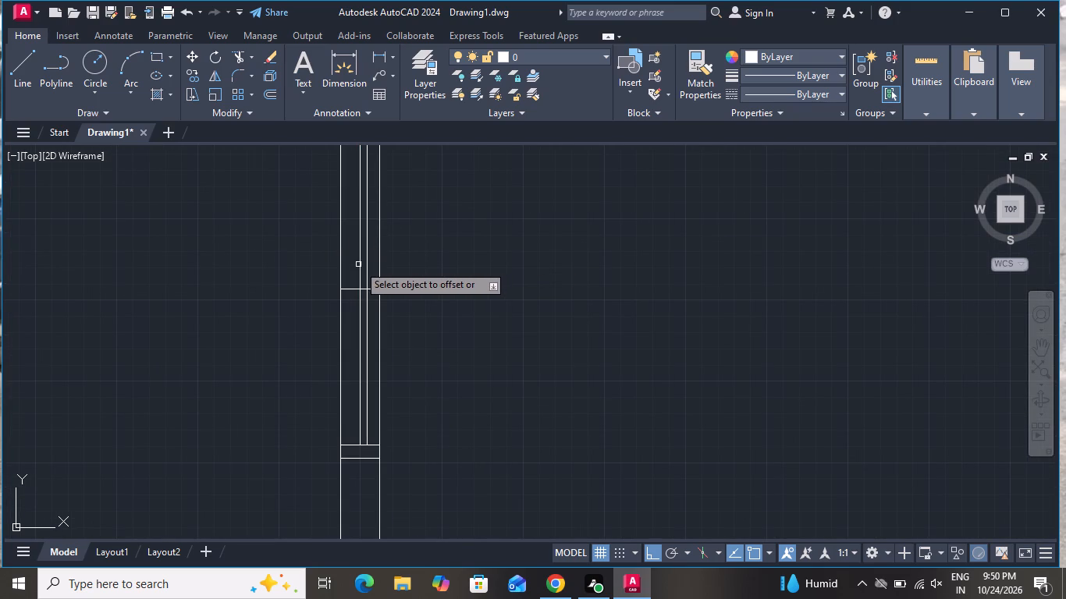
click(358, 264)
click(322, 273)
right_click(437, 262)
click(467, 289)
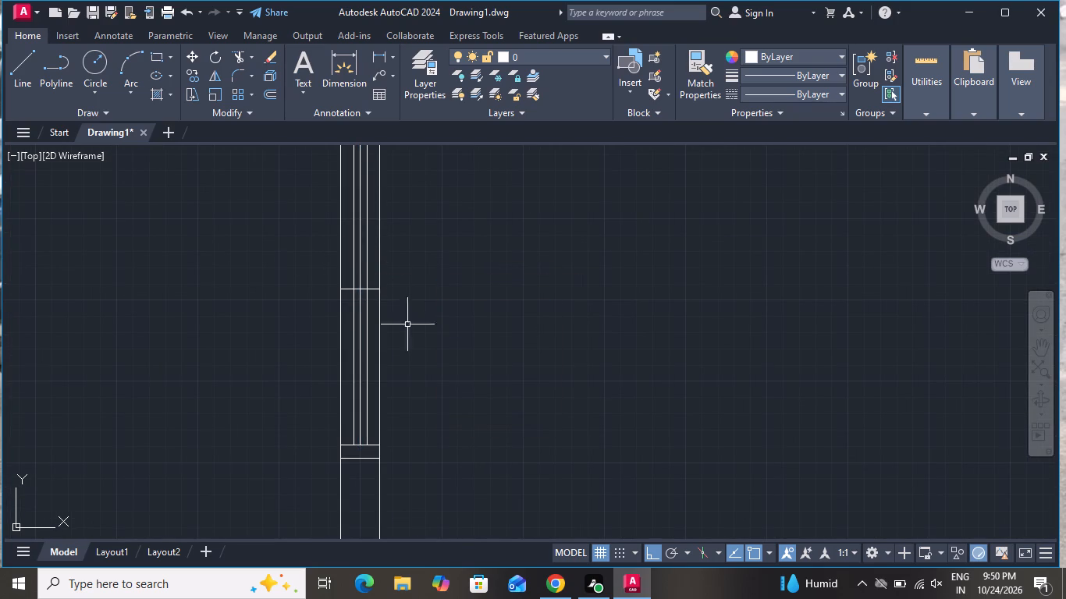
Delete the west window's original centre line and the midpoint cross-line, keeping the two offset lines.
scroll(364, 309, up, 3)
click(354, 223)
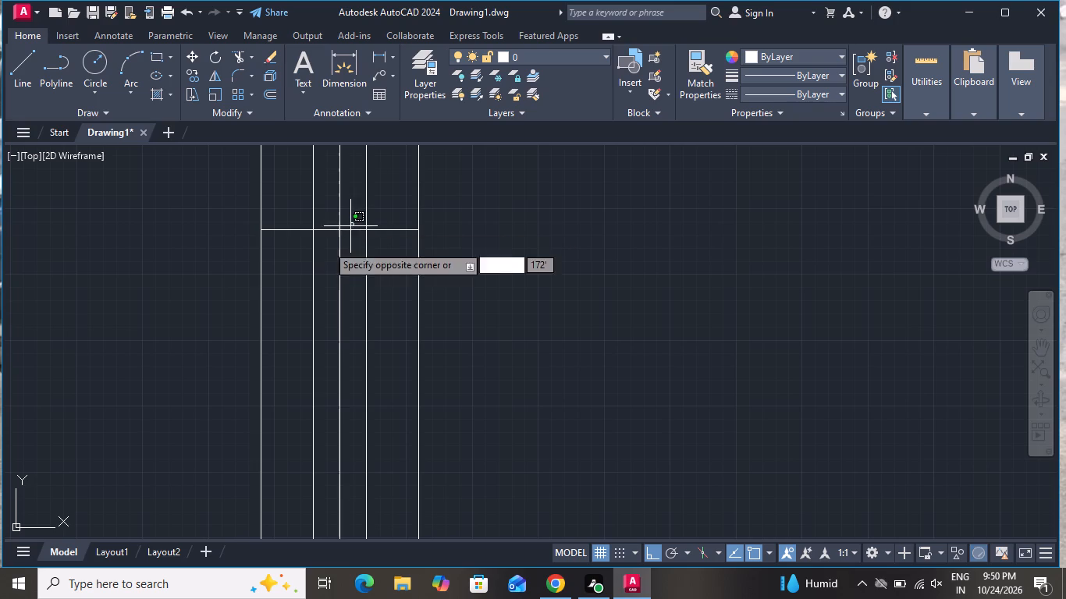
click(314, 254)
key(Delete)
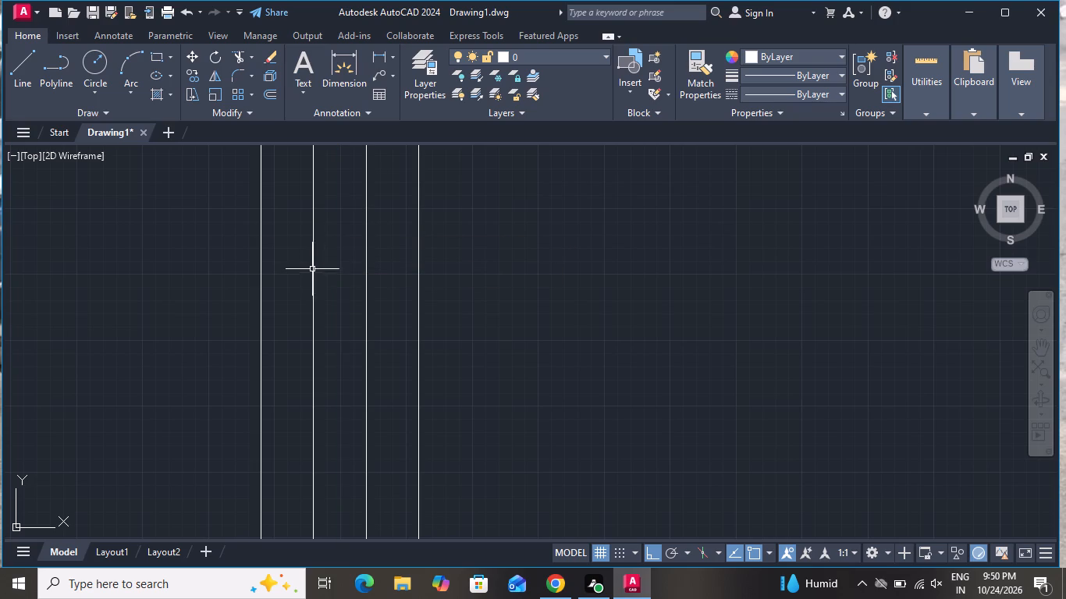
Draw a line across the north wall at the midpoint of the large northeast room.
scroll(363, 246, down, 5)
scroll(447, 321, down, 2)
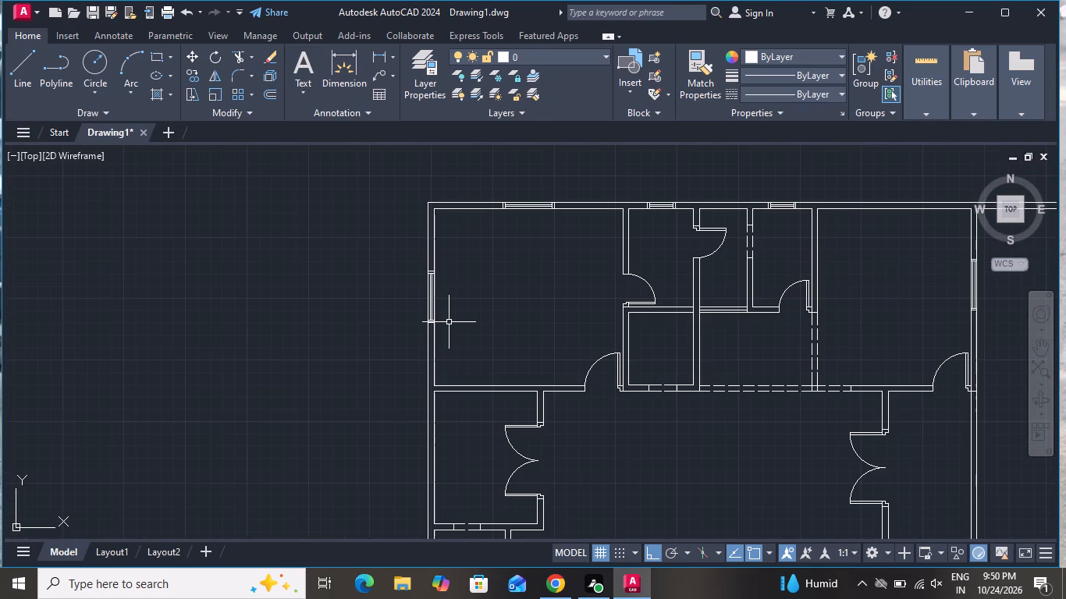
scroll(449, 324, down, 2)
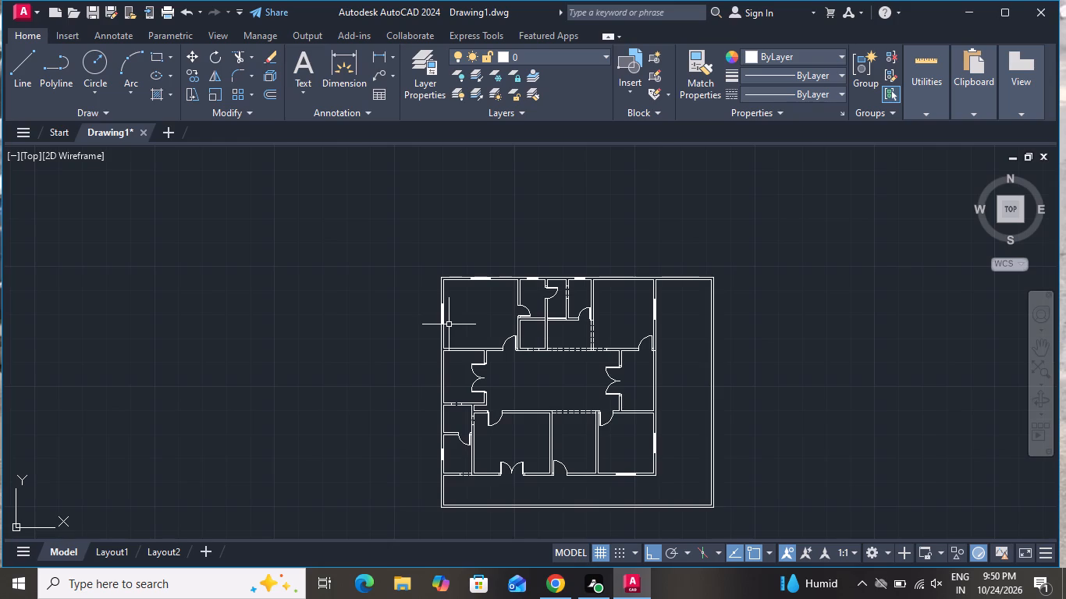
scroll(445, 355, up, 2)
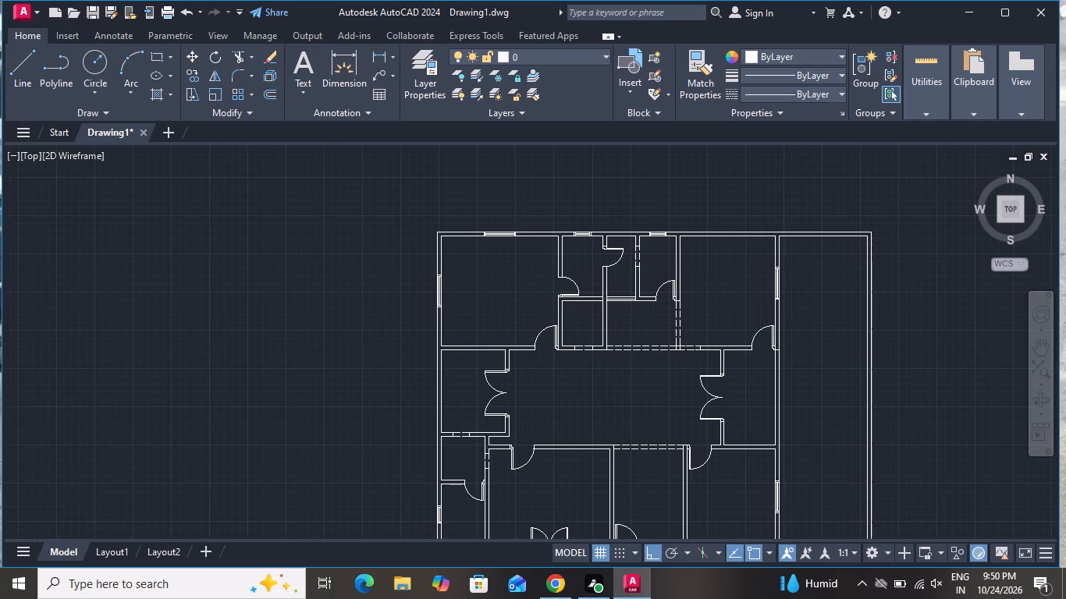
scroll(445, 355, down, 4)
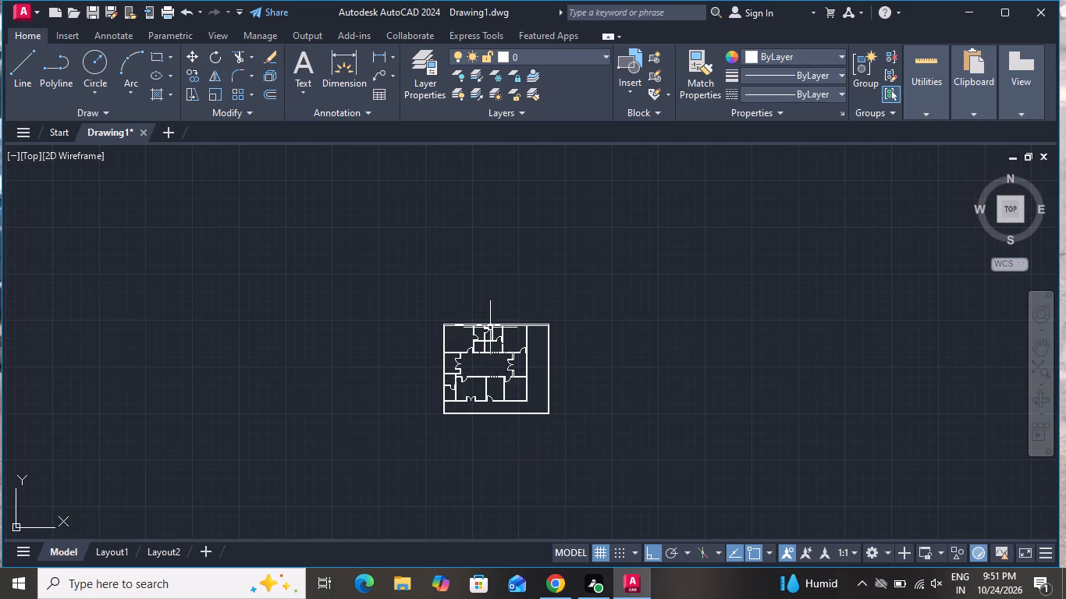
scroll(559, 314, up, 3)
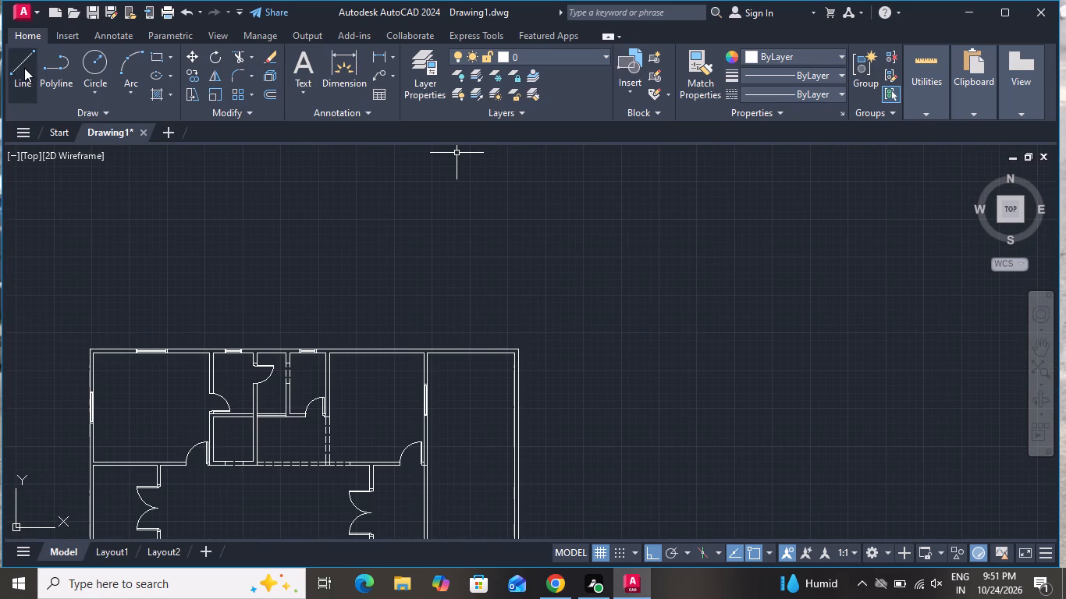
click(24, 68)
scroll(383, 343, up, 3)
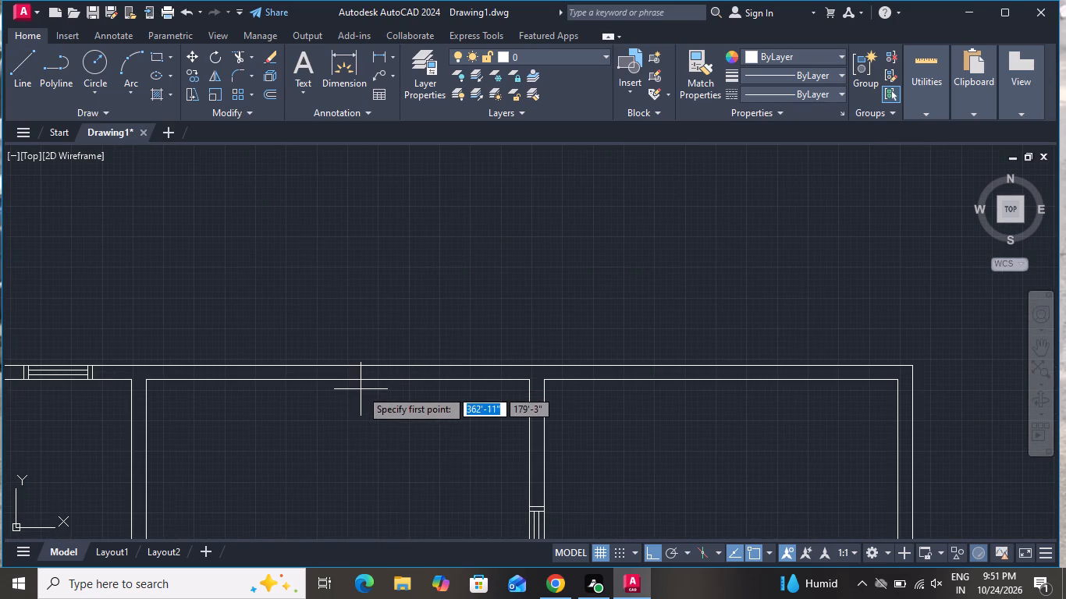
click(338, 382)
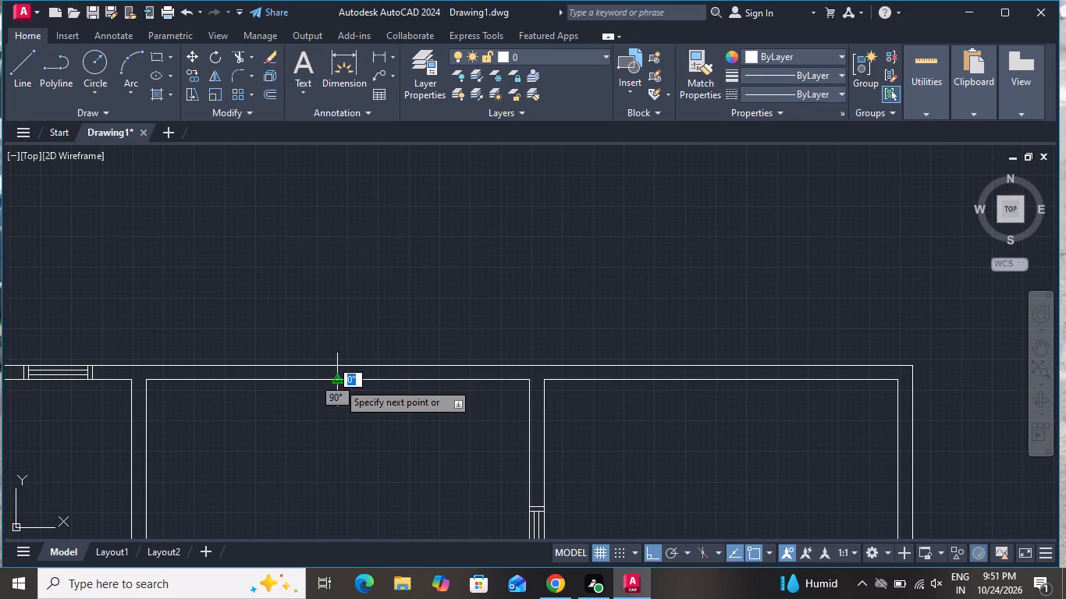
click(338, 368)
right_click(338, 368)
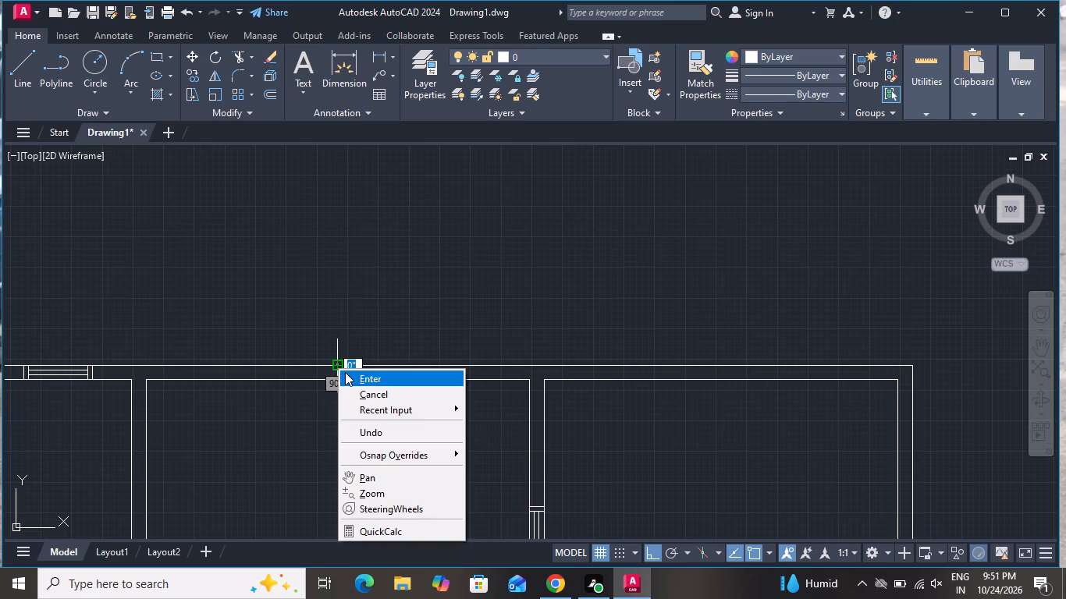
click(347, 376)
Offset the northeast room's cross-line in the north wall 2' to the east and 2' to the west.
text(o 2')
key(Return)
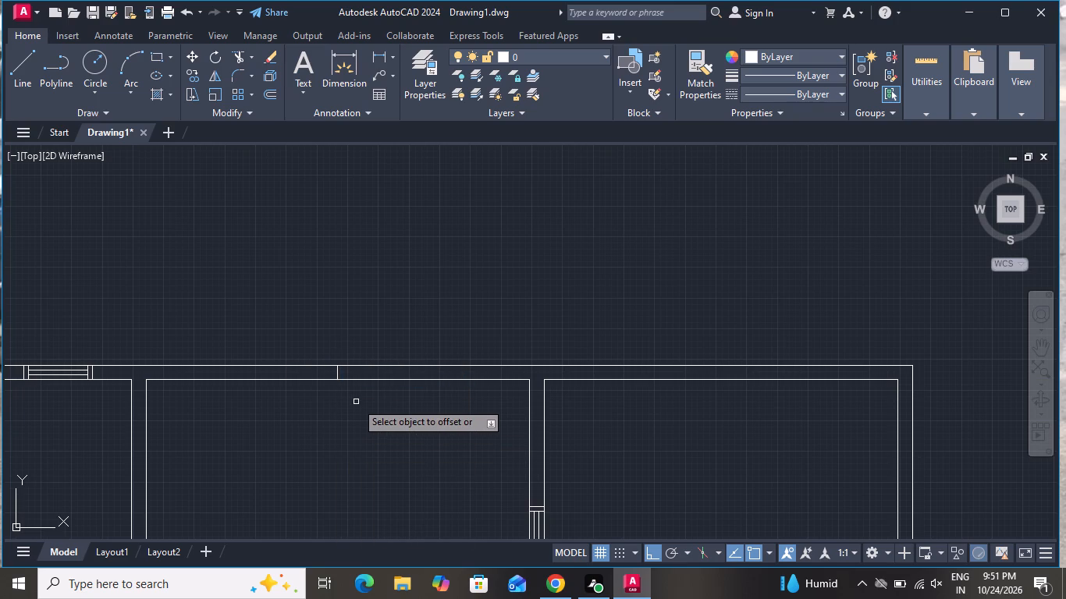
scroll(356, 402, up, 2)
click(315, 330)
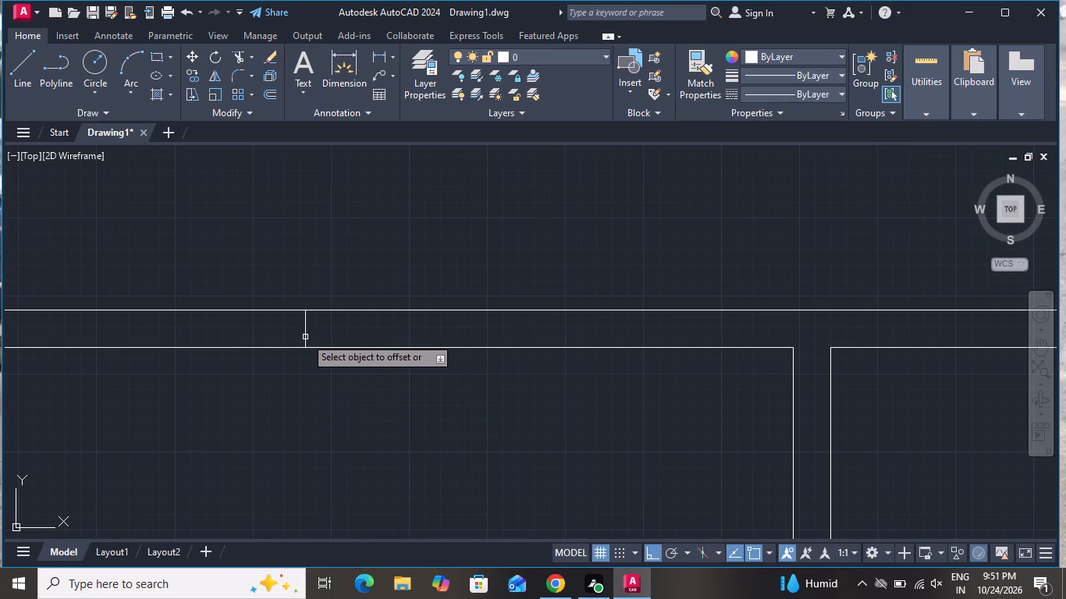
click(305, 337)
click(595, 334)
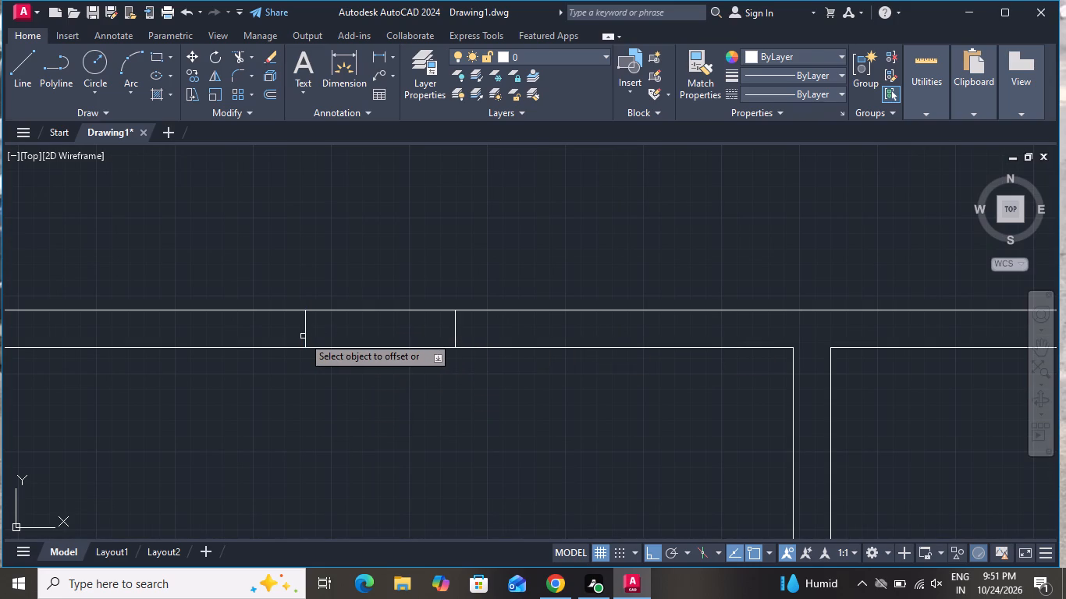
click(303, 336)
click(213, 336)
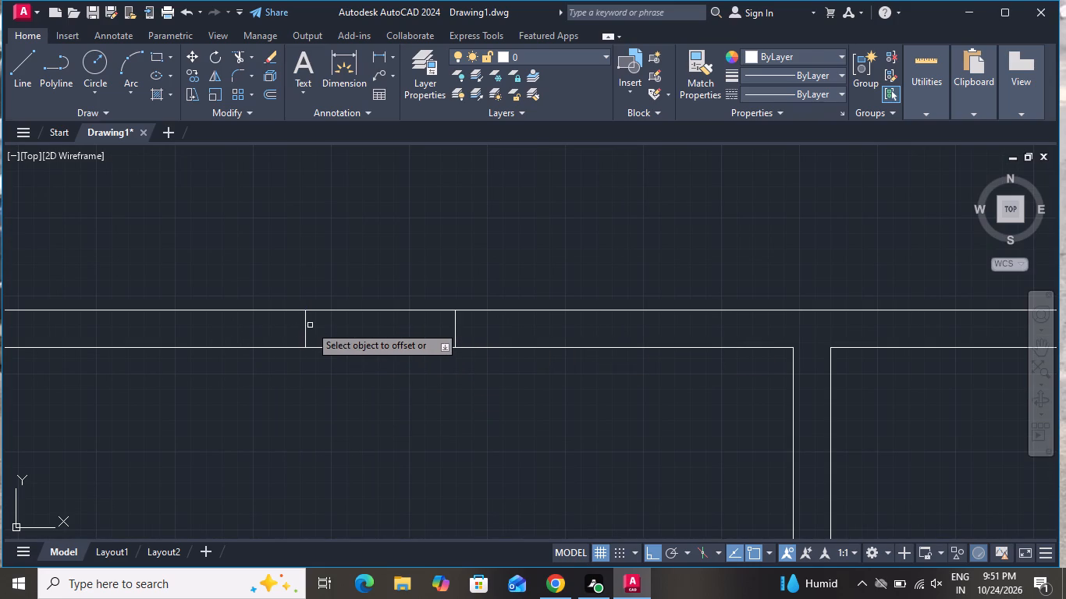
click(307, 324)
click(204, 345)
right_click(211, 427)
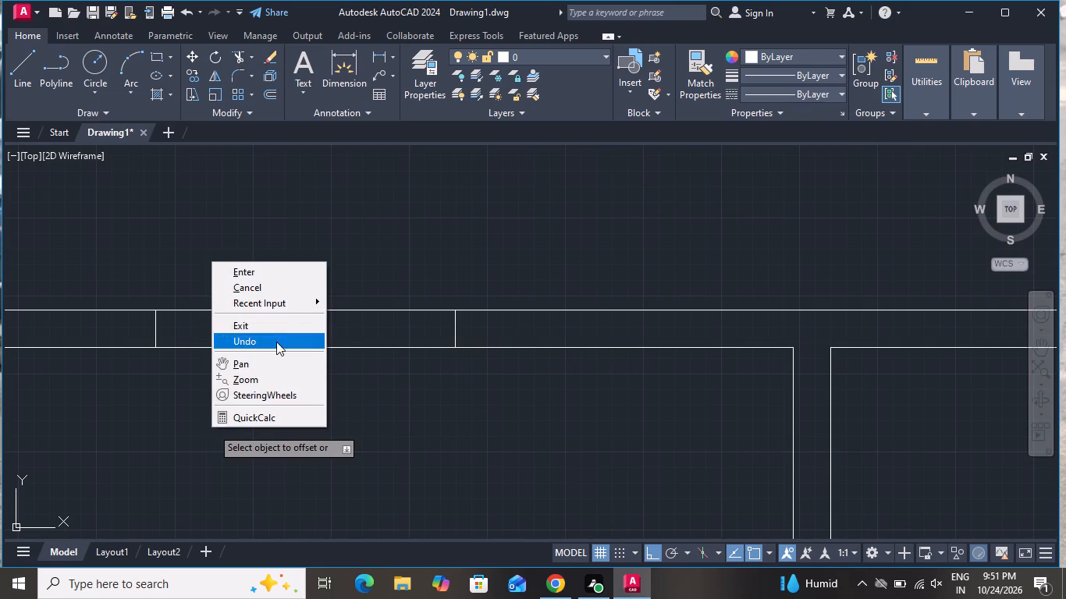
click(283, 289)
Offset the north window's end lines 2" outward, the east one to the east and the west one to the west.
text(o)
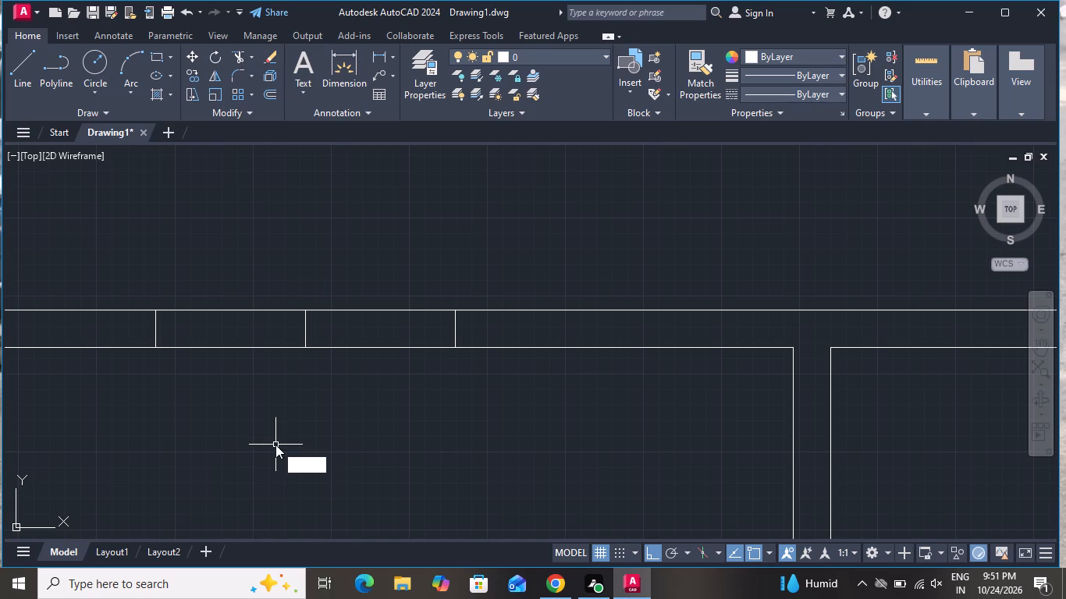
key(space)
key(2)
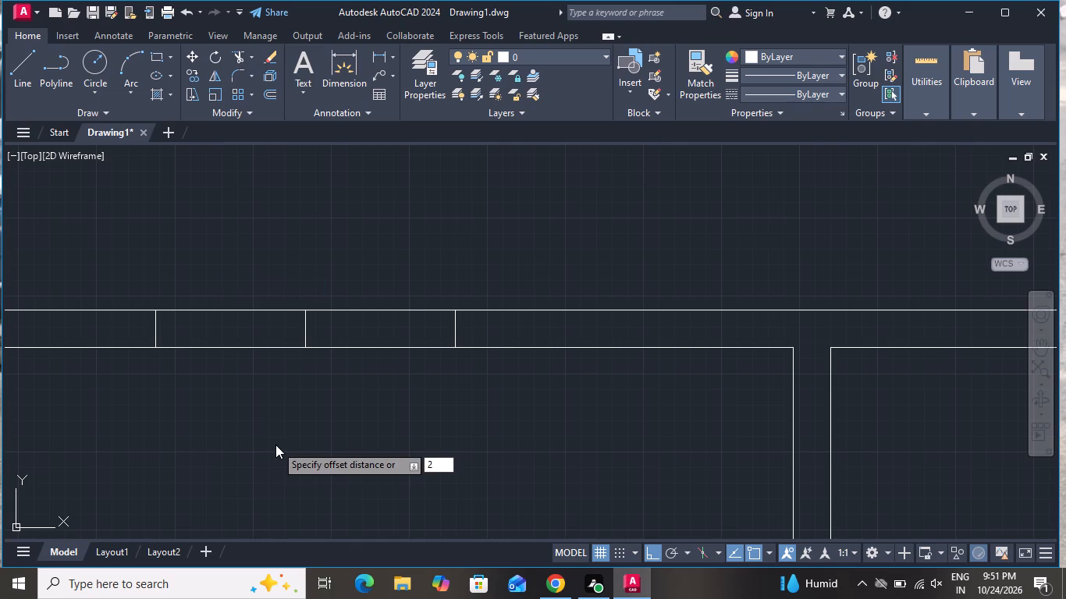
key(shift+quotedbl)
key(Return)
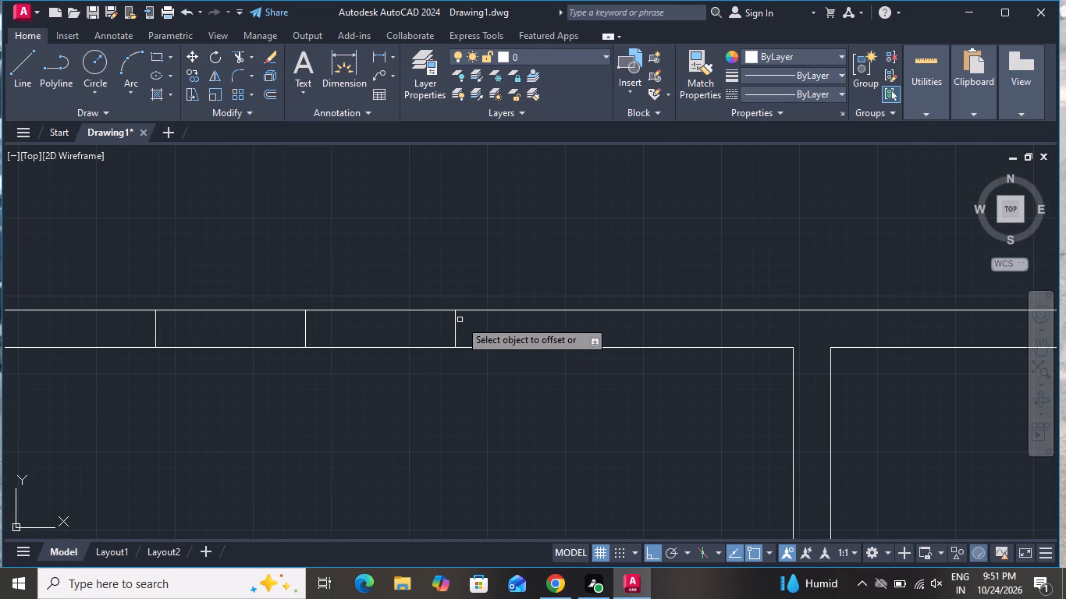
click(457, 323)
click(490, 325)
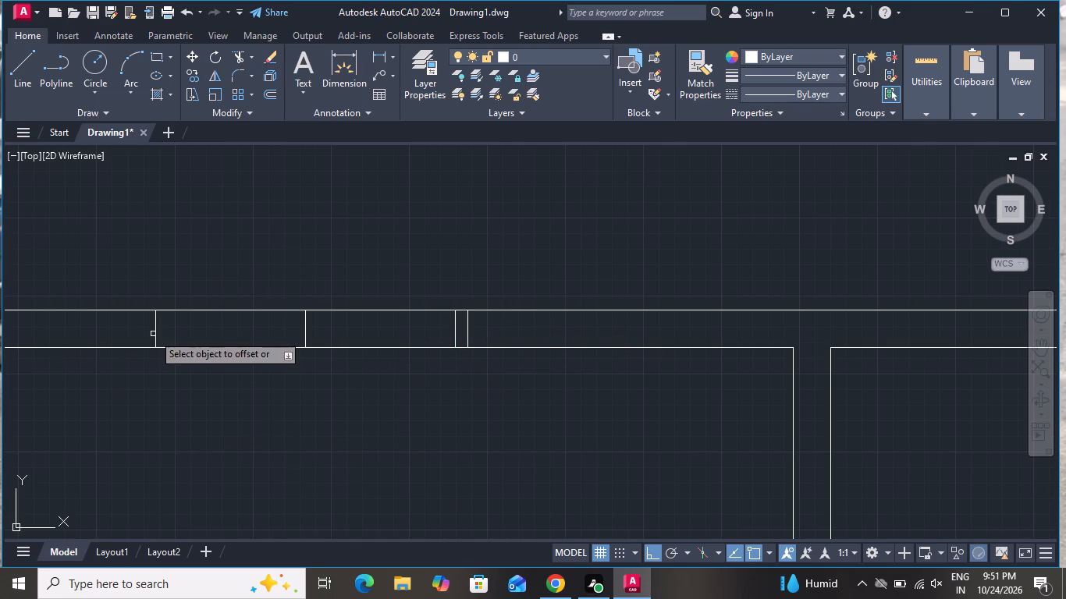
click(153, 334)
click(141, 334)
right_click(125, 402)
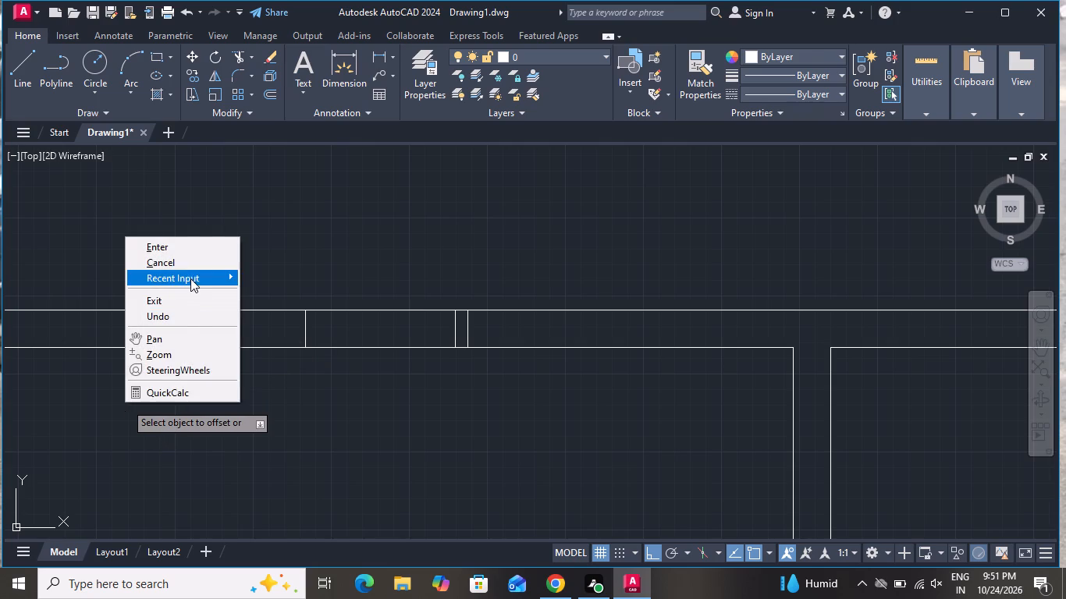
click(191, 269)
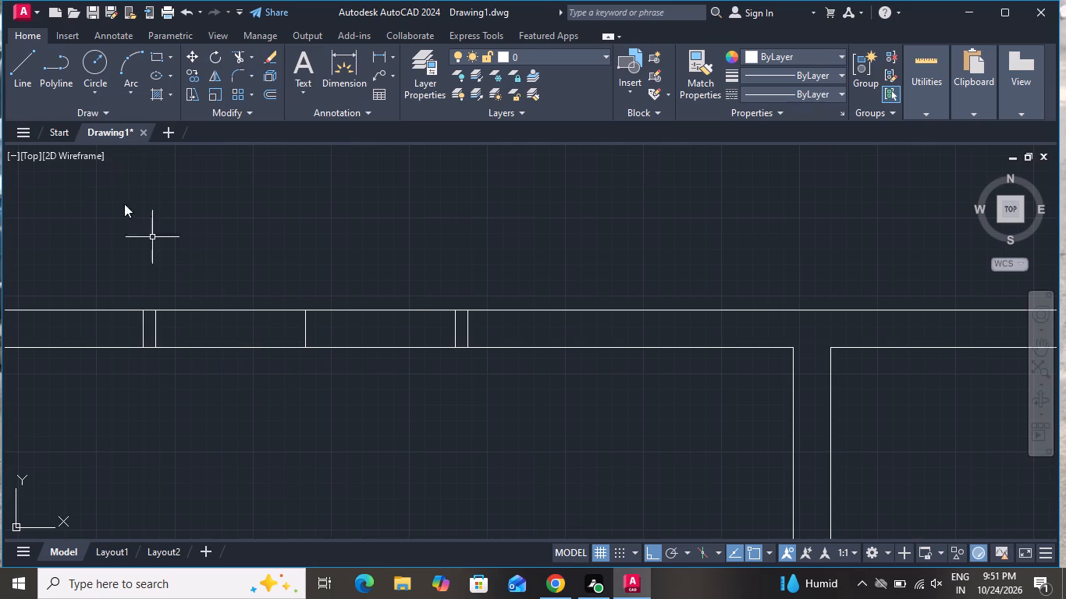
Draw a horizontal centre line between the midpoints of the northeast room's north window inner end lines.
click(30, 77)
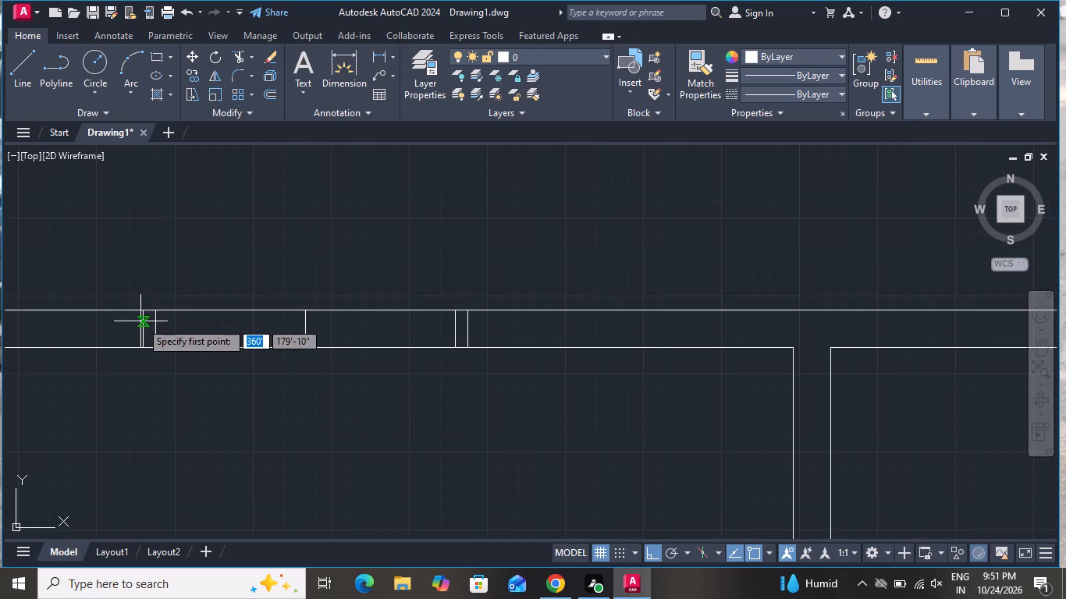
click(155, 330)
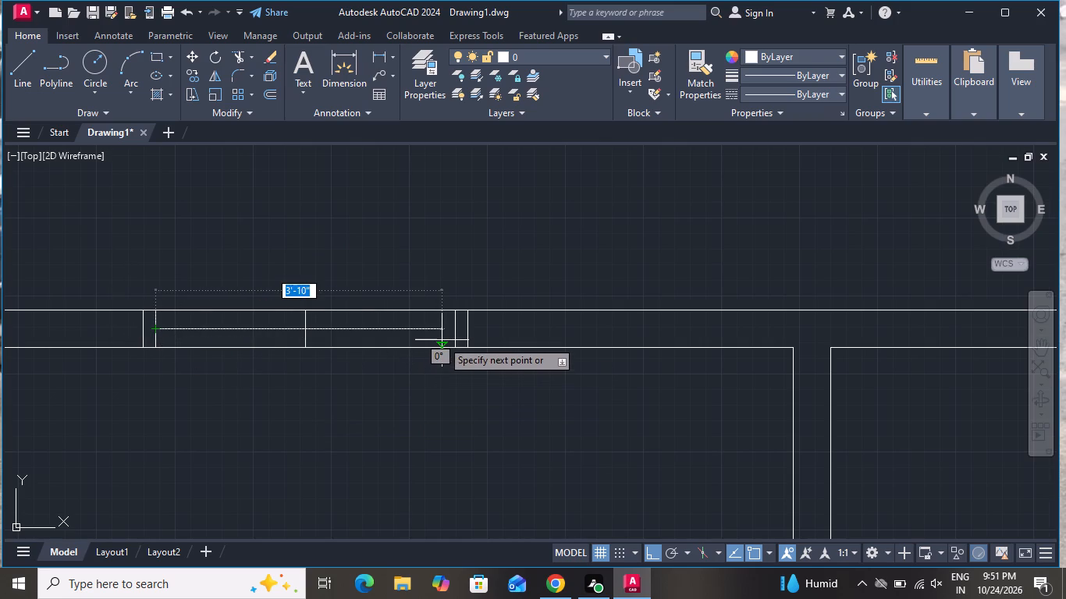
scroll(444, 307, up, 2)
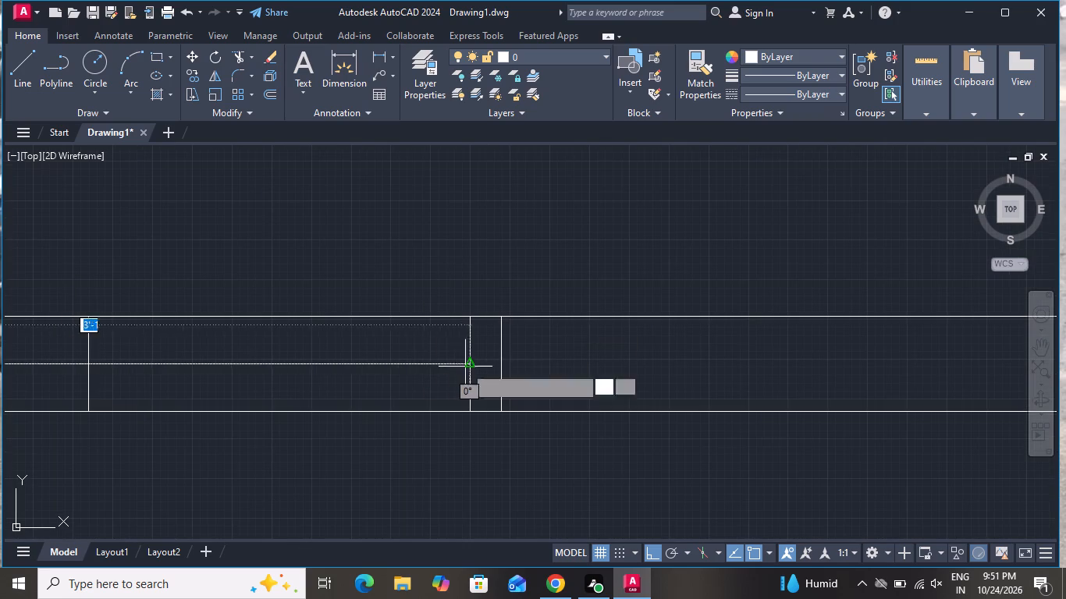
click(470, 362)
right_click(470, 361)
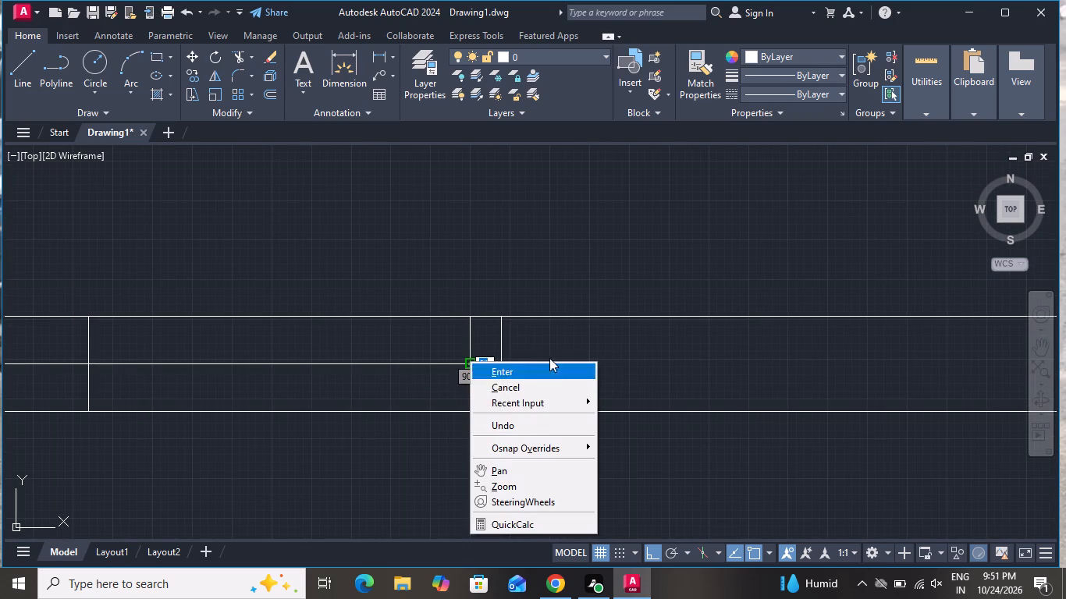
click(500, 388)
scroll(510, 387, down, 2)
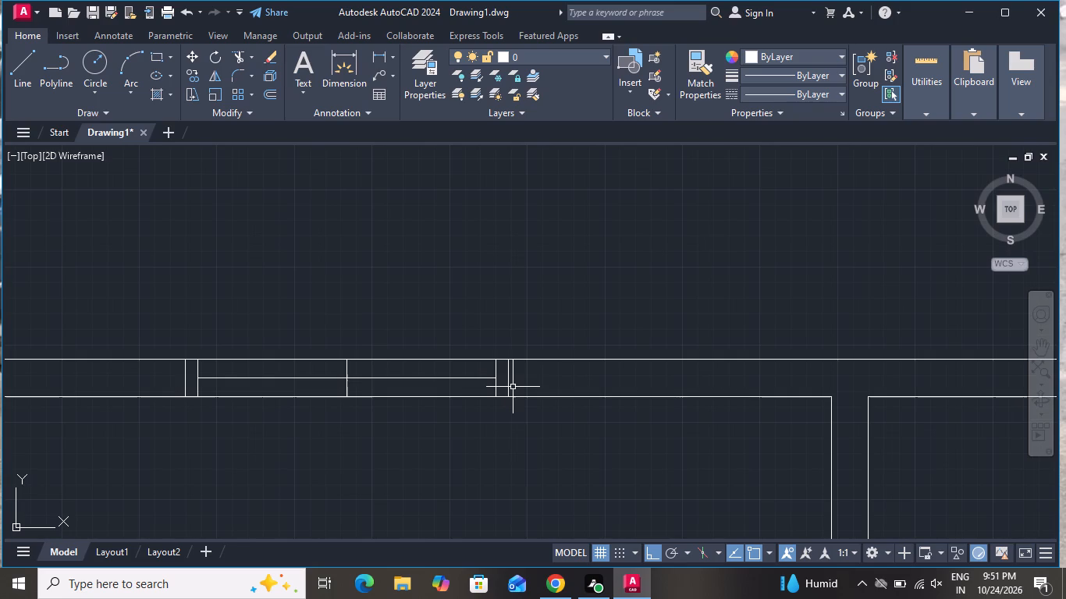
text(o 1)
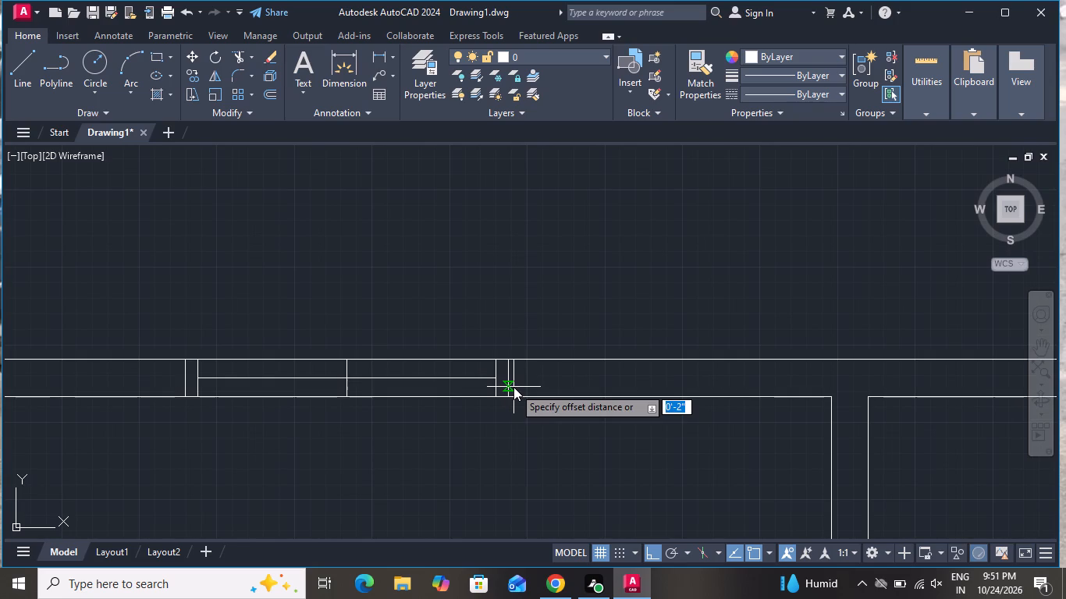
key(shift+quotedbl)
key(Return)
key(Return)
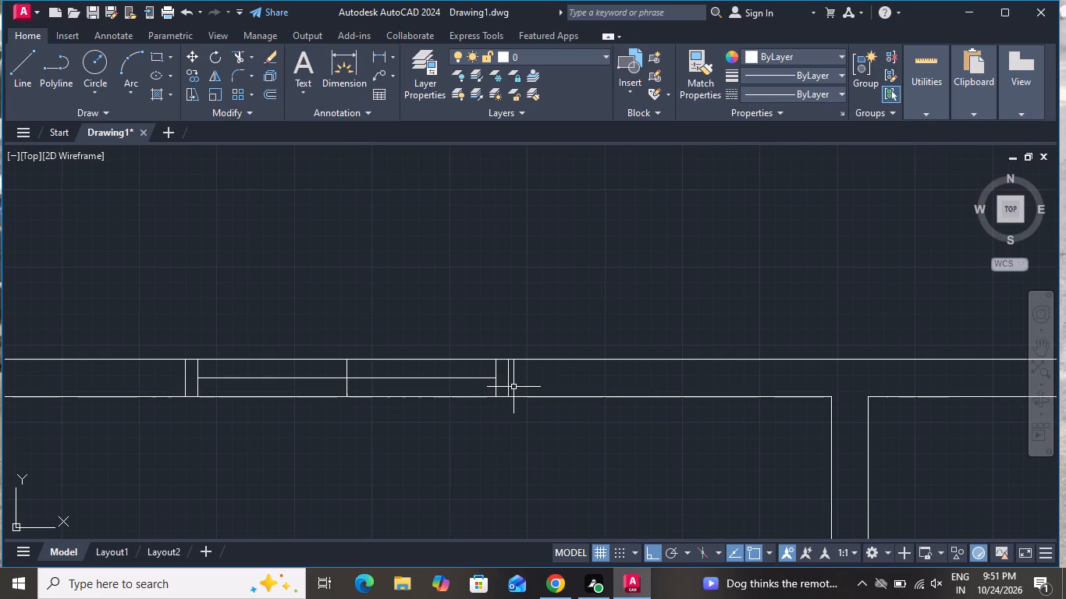
Offset the northeast room's north window centre line 1" to the south and 1" to the north.
text(o 1)
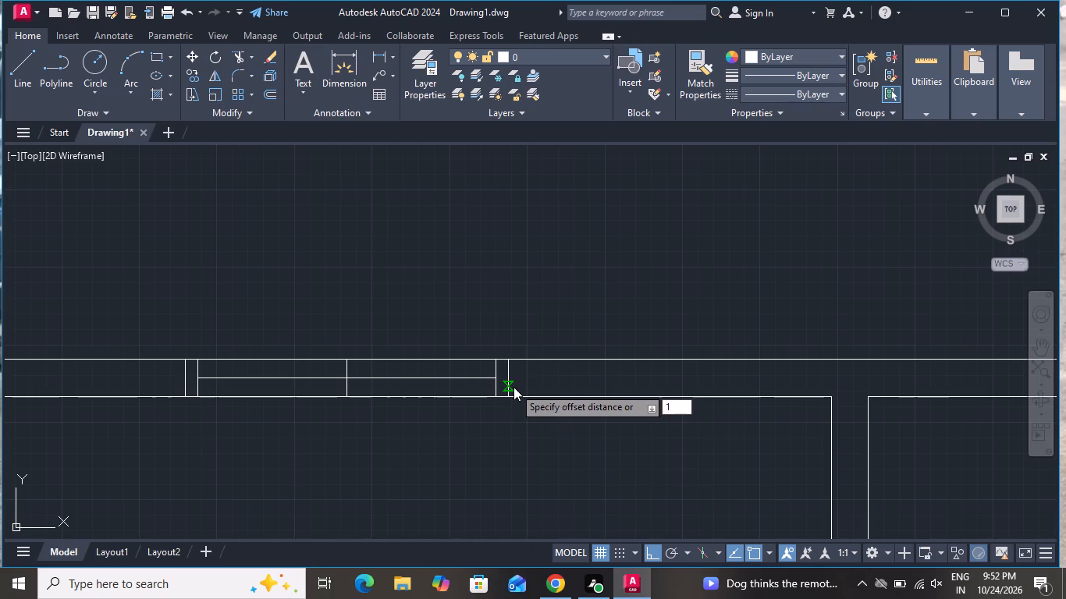
key(shift+quotedbl)
key(Return)
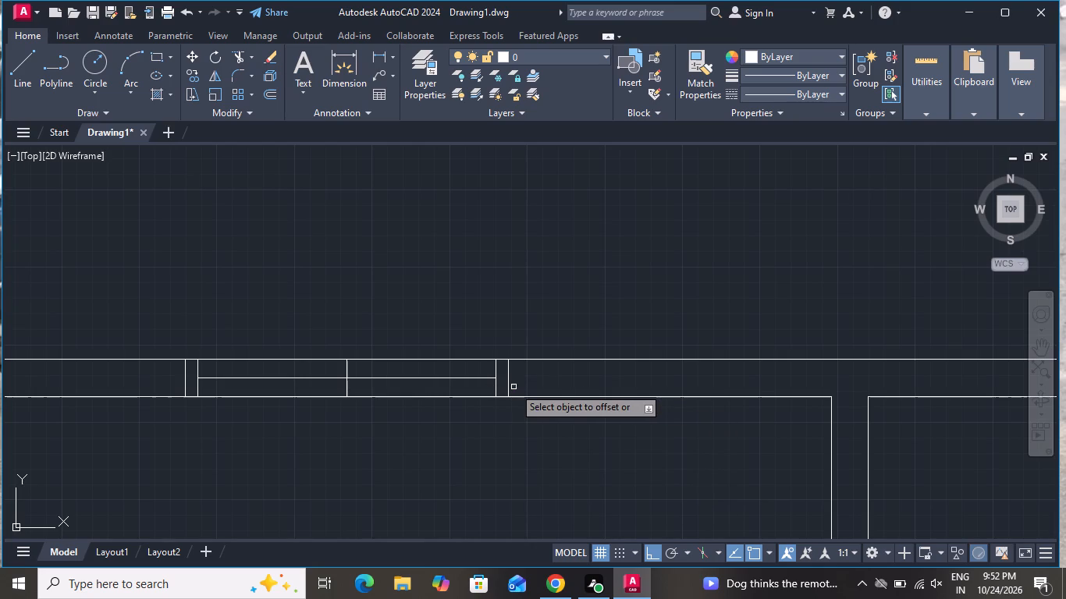
scroll(426, 386, up, 2)
click(426, 370)
click(439, 437)
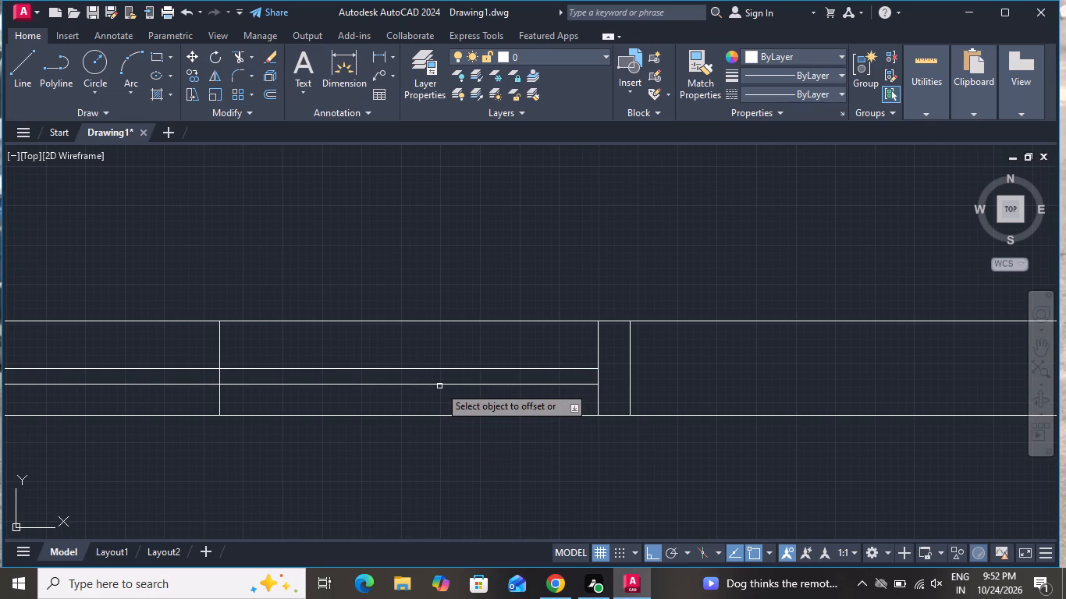
click(446, 372)
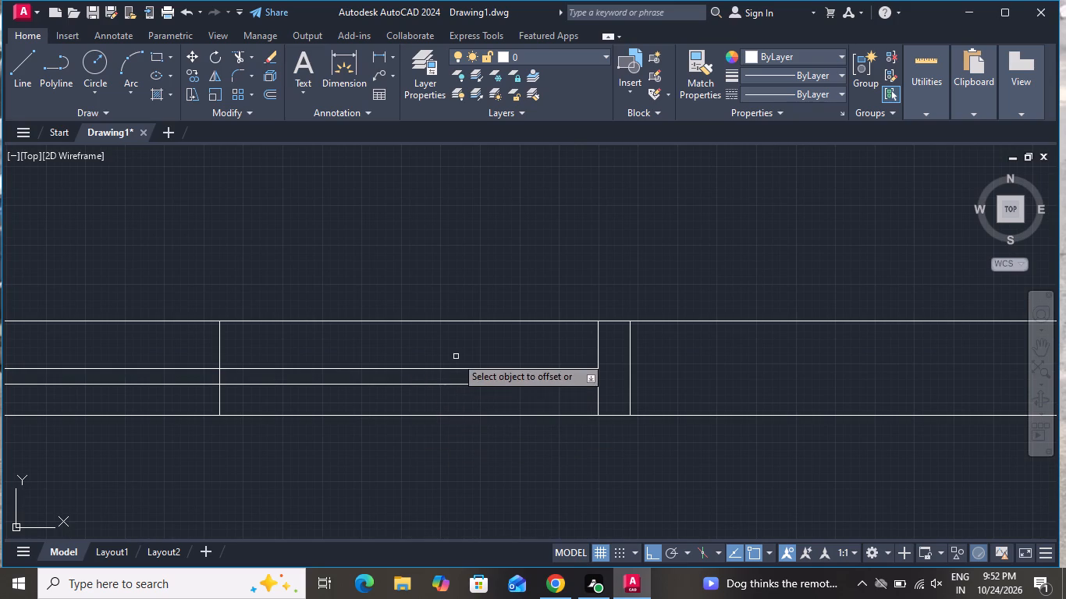
click(462, 370)
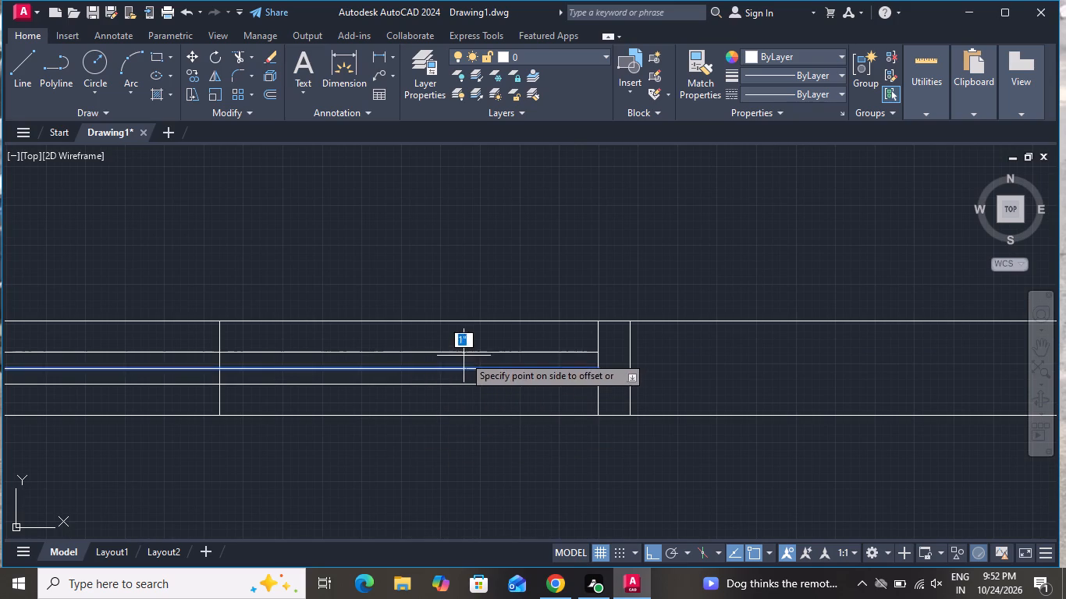
click(464, 356)
right_click(464, 356)
click(504, 374)
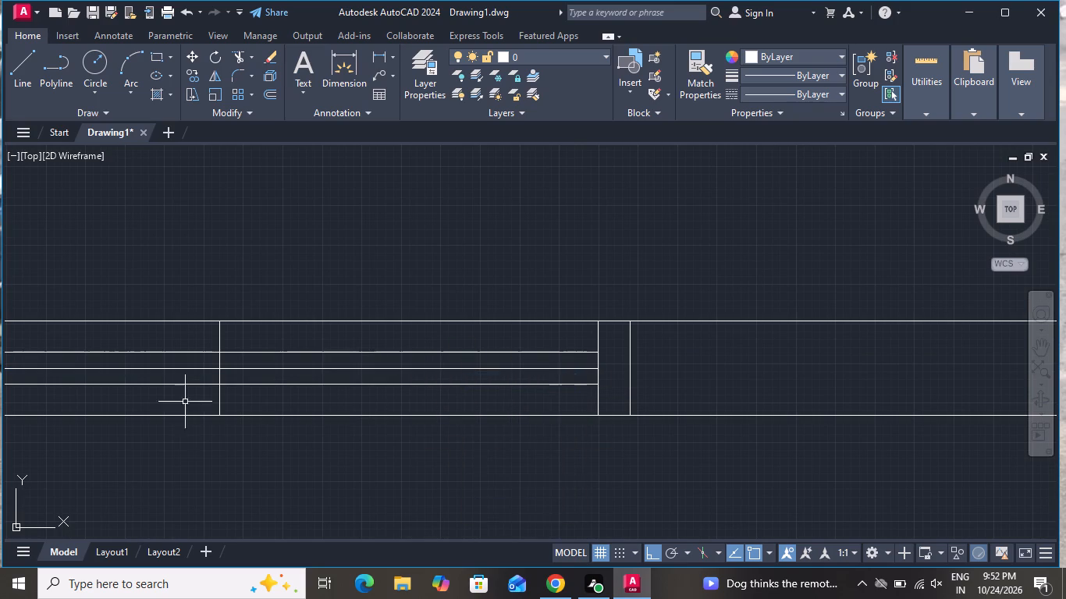
Delete the north window's original centre line and the midpoint cross-line in the wall.
scroll(200, 385, up, 2)
click(261, 336)
click(219, 367)
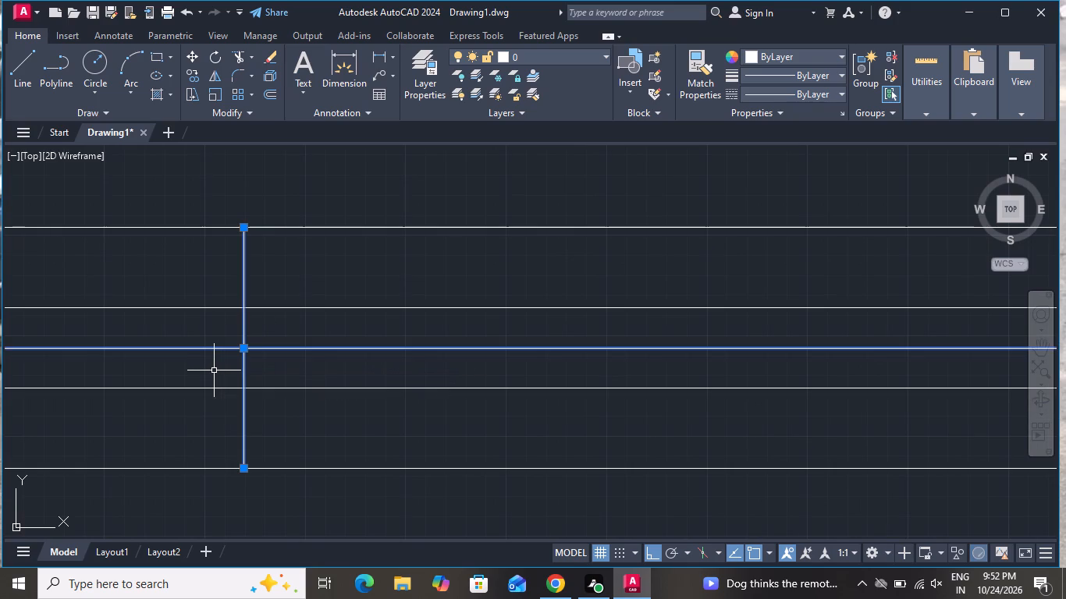
key(Delete)
Draw a short vertical line across the outer boundary's south wall, just west of its southeast corner.
scroll(214, 370, up, 1)
scroll(214, 370, down, 2)
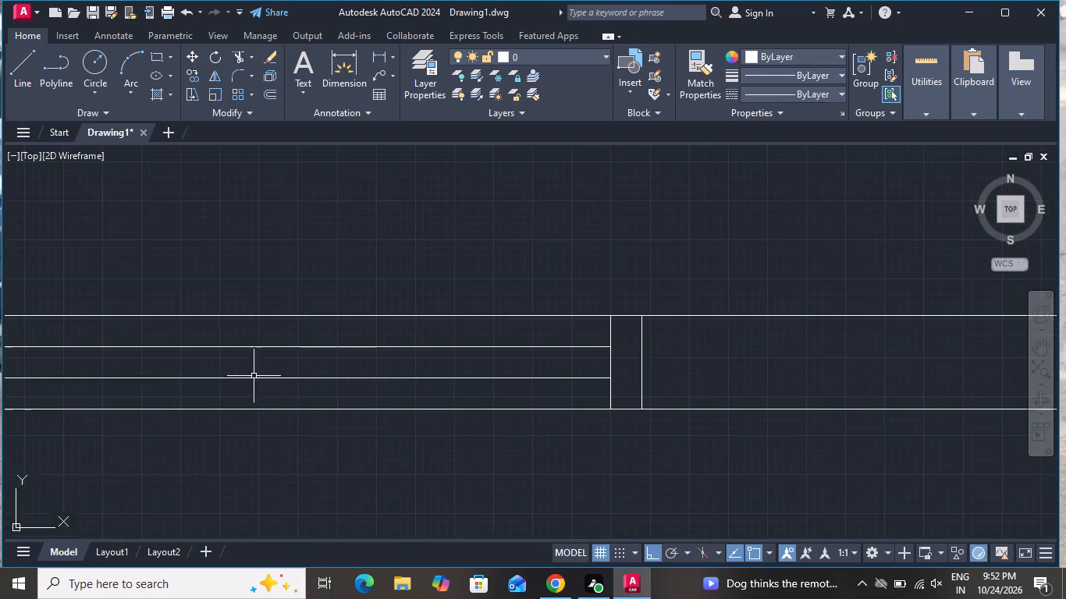
scroll(261, 377, down, 9)
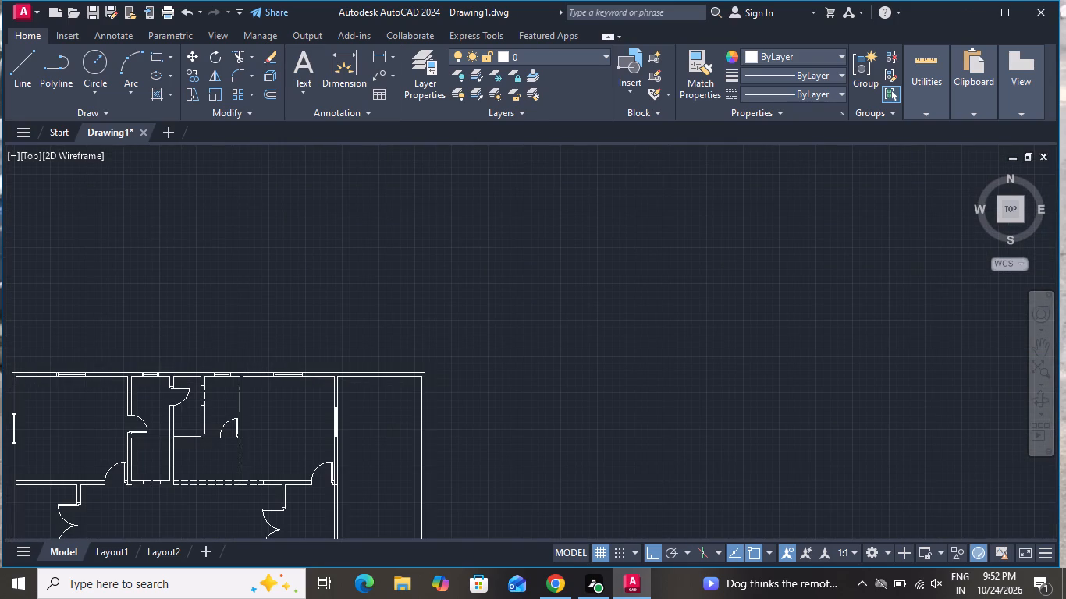
scroll(318, 371, down, 2)
scroll(400, 381, down, 3)
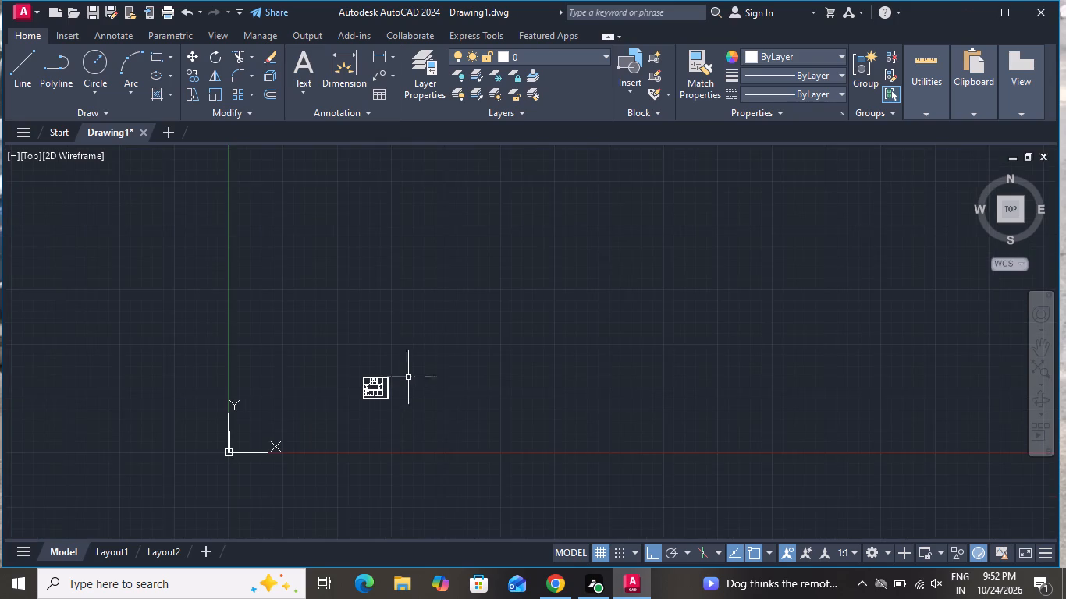
scroll(366, 420, up, 3)
scroll(390, 355, up, 2)
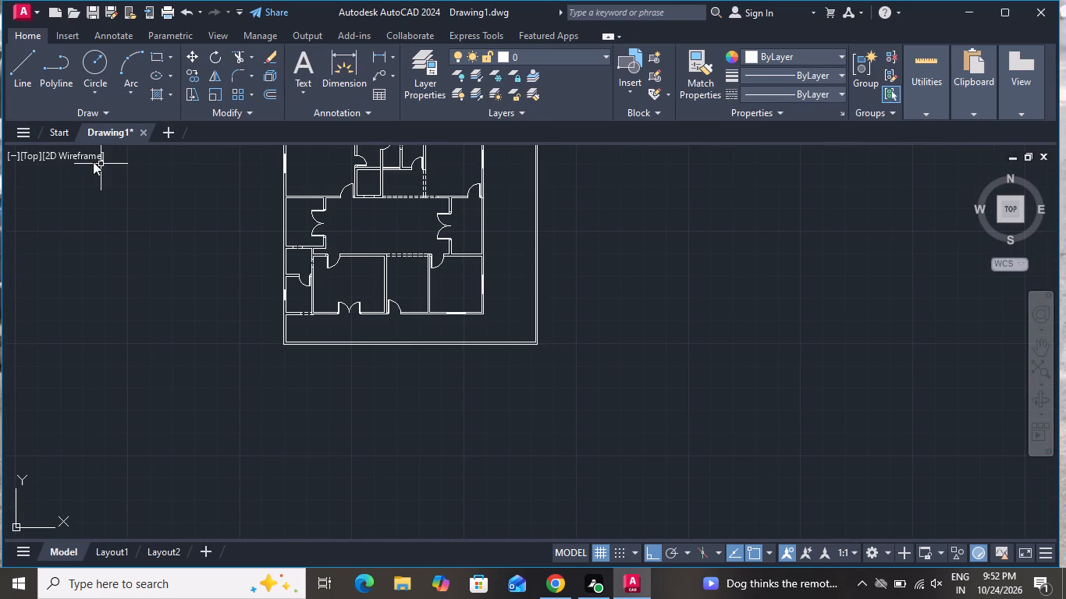
click(27, 78)
scroll(490, 333, up, 2)
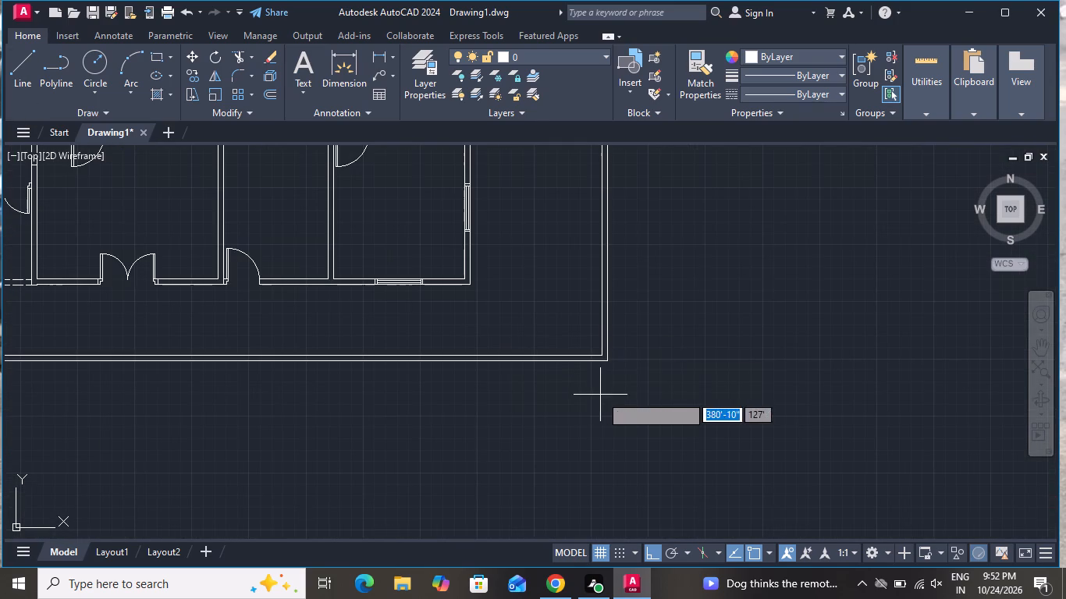
scroll(570, 350, up, 2)
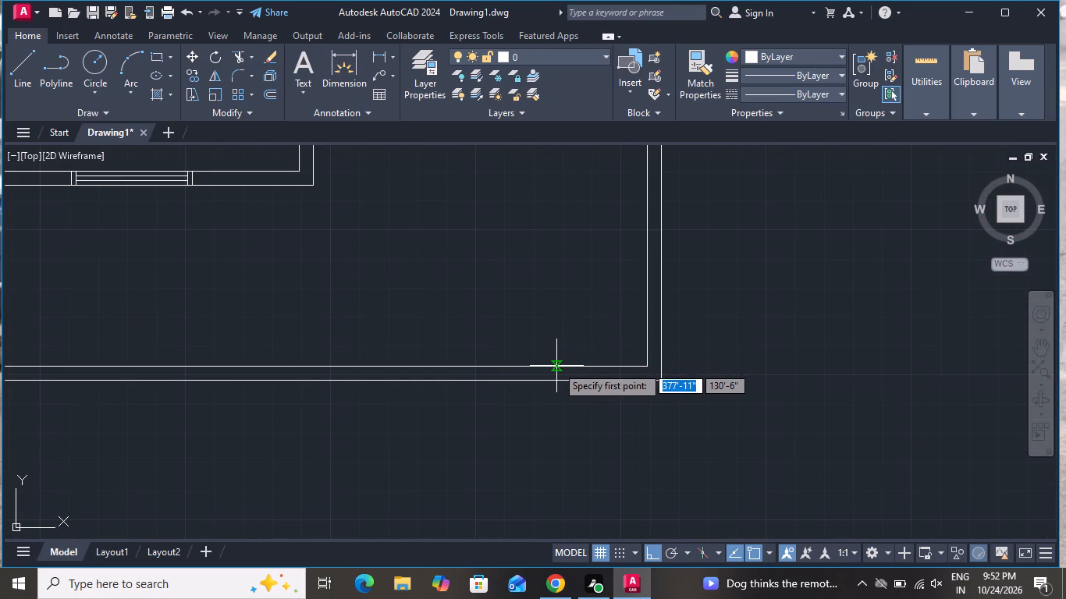
click(556, 364)
click(555, 376)
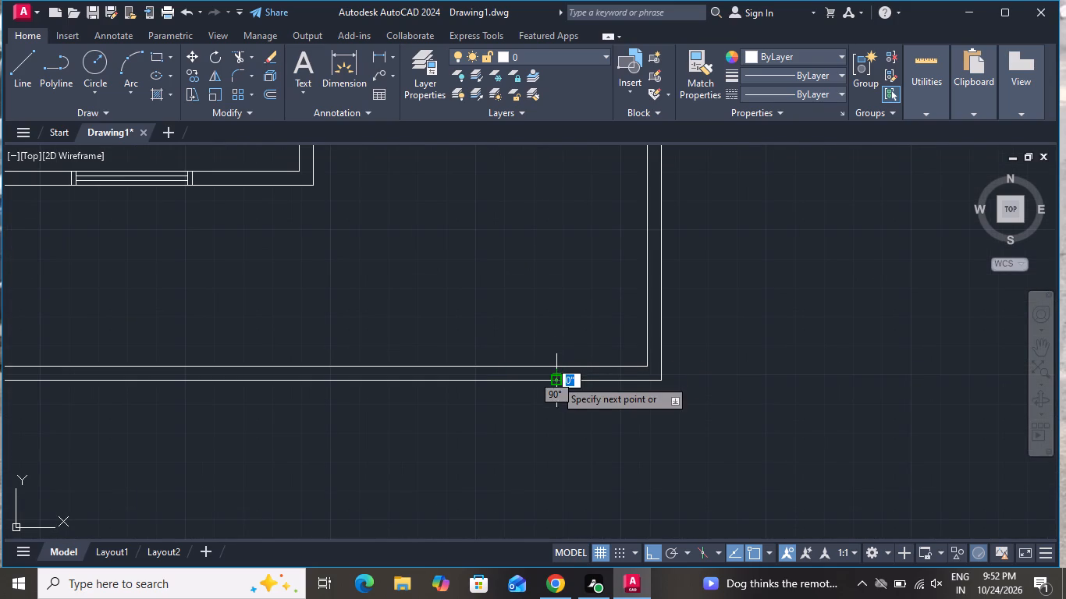
right_click(555, 379)
click(590, 406)
Draw a second vertical line across the south boundary wall, further west, roughly below the house's southeast corner.
click(20, 69)
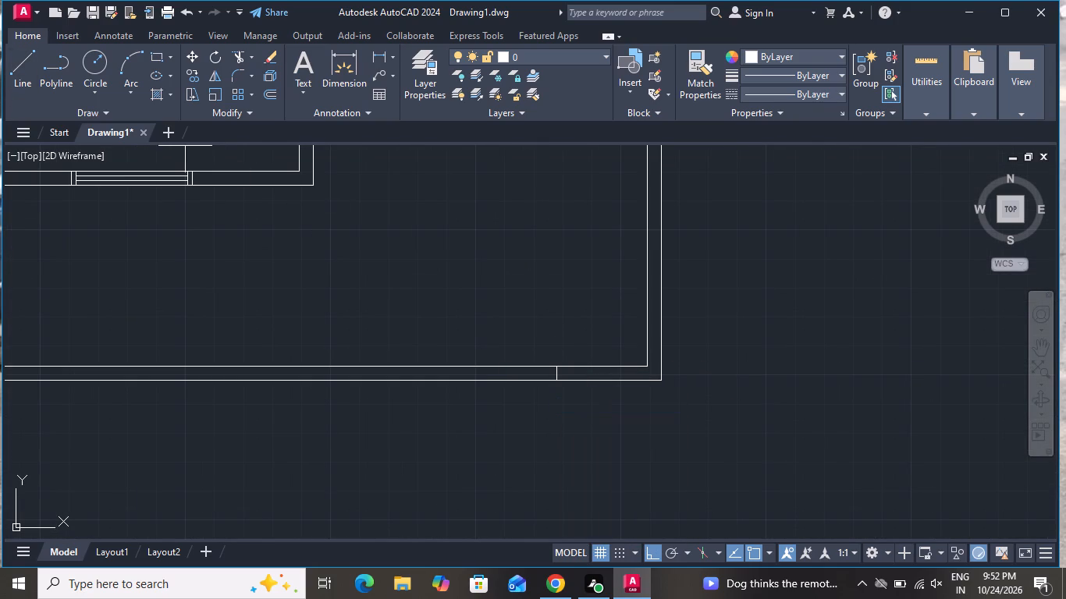
scroll(404, 369, down, 1)
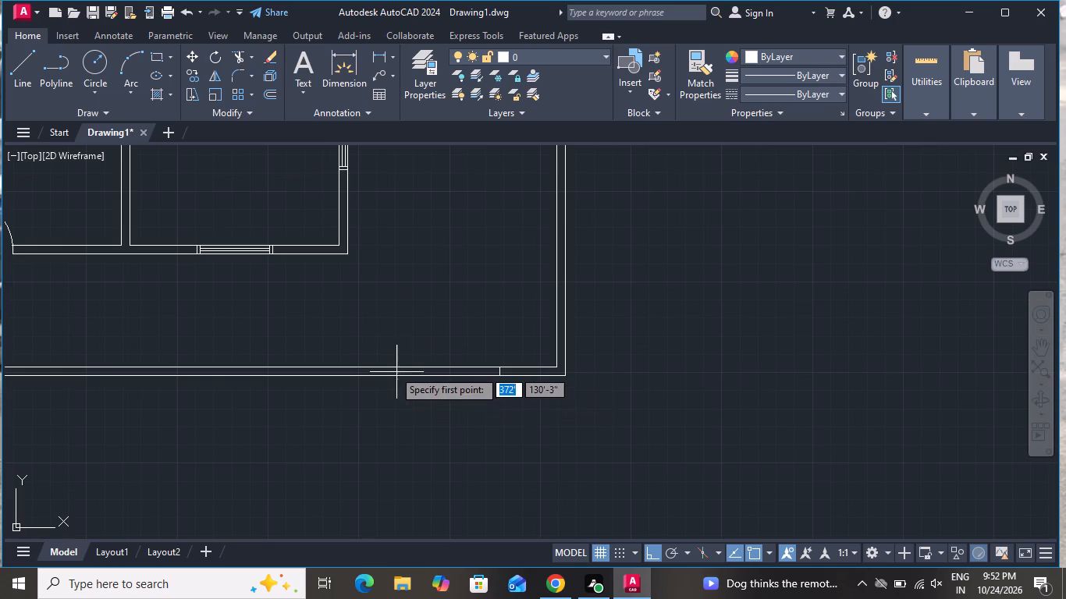
click(358, 366)
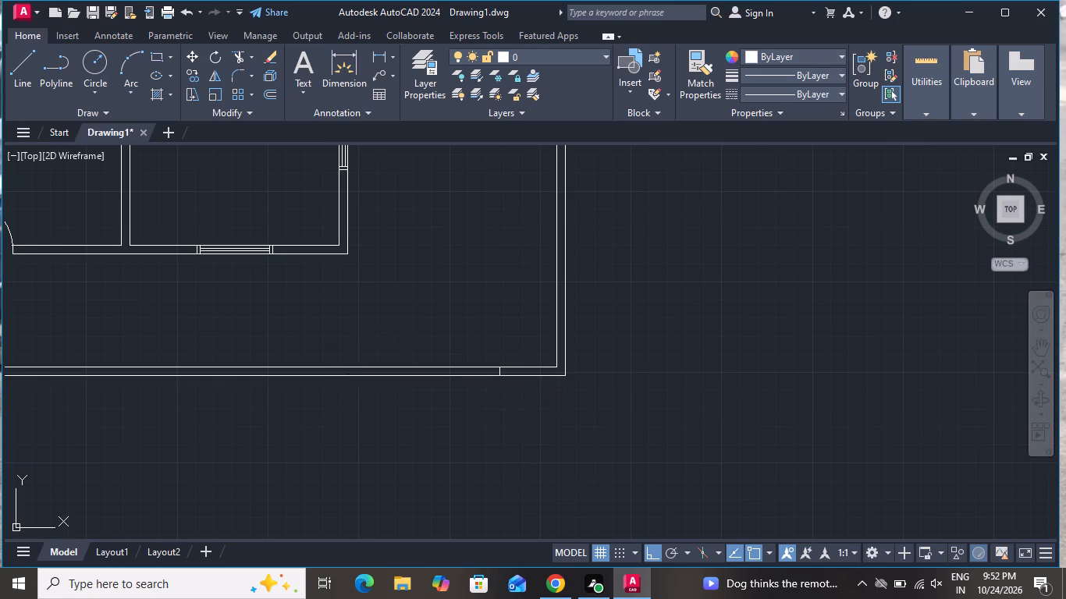
click(357, 374)
right_click(357, 374)
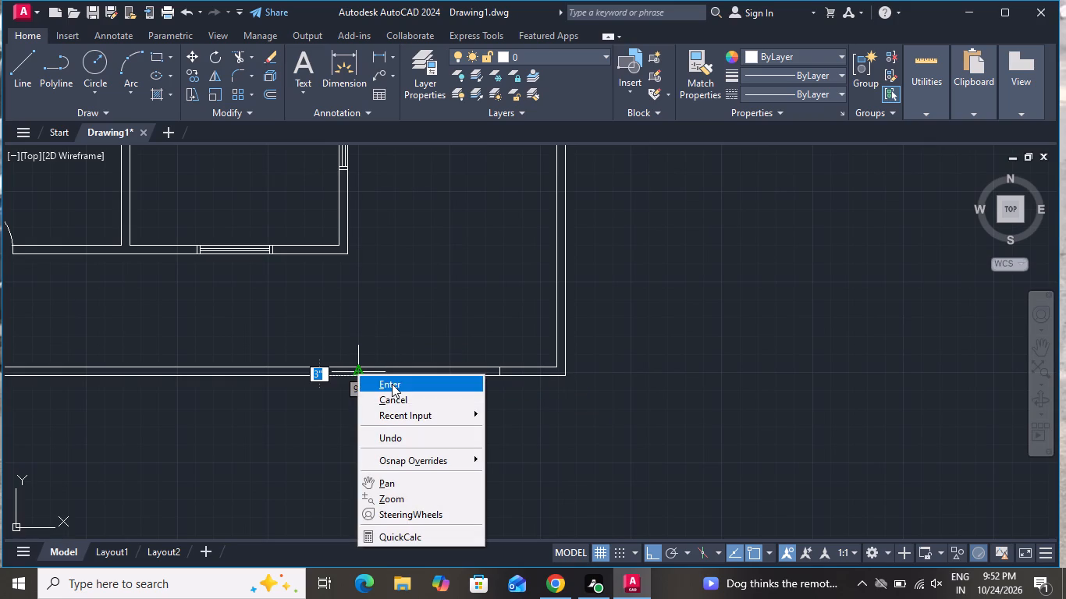
click(393, 399)
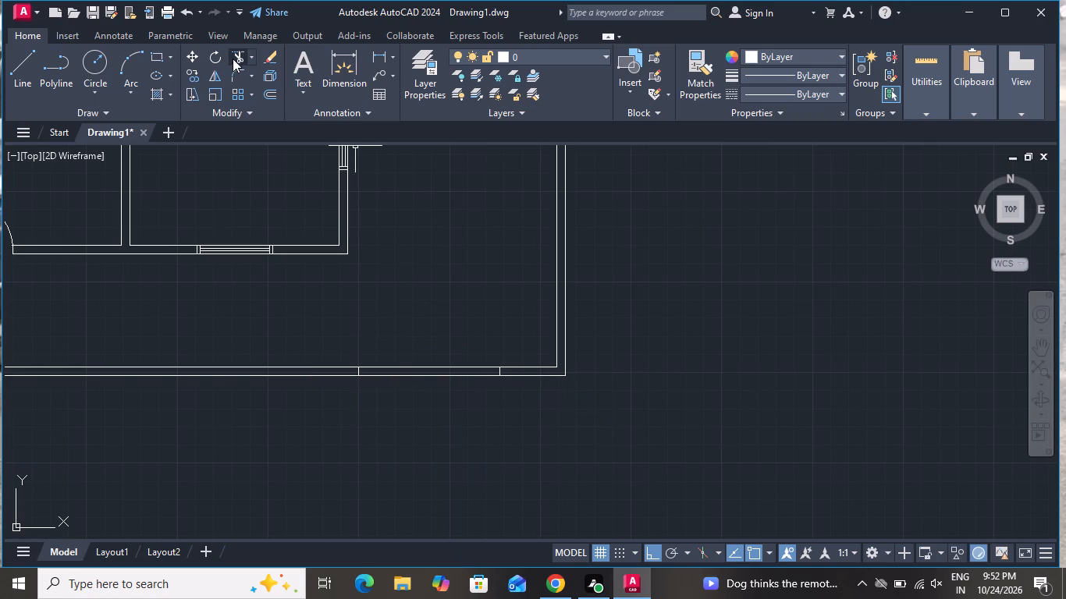
Trim both south boundary wall lines between the two cross-lines to open a gate gap.
click(233, 58)
click(438, 337)
click(435, 399)
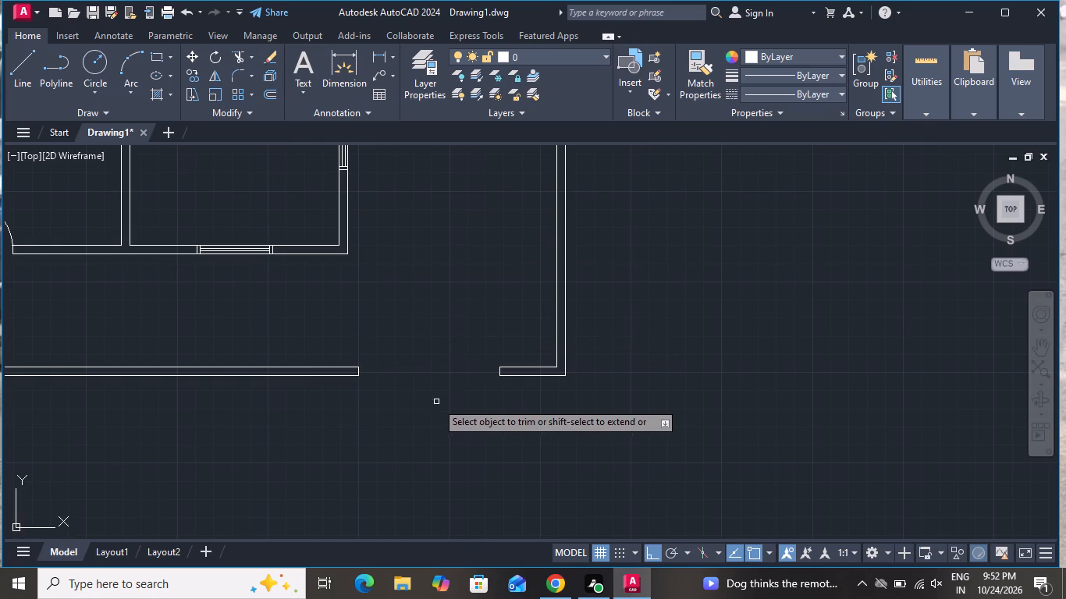
scroll(457, 432, down, 1)
right_click(550, 378)
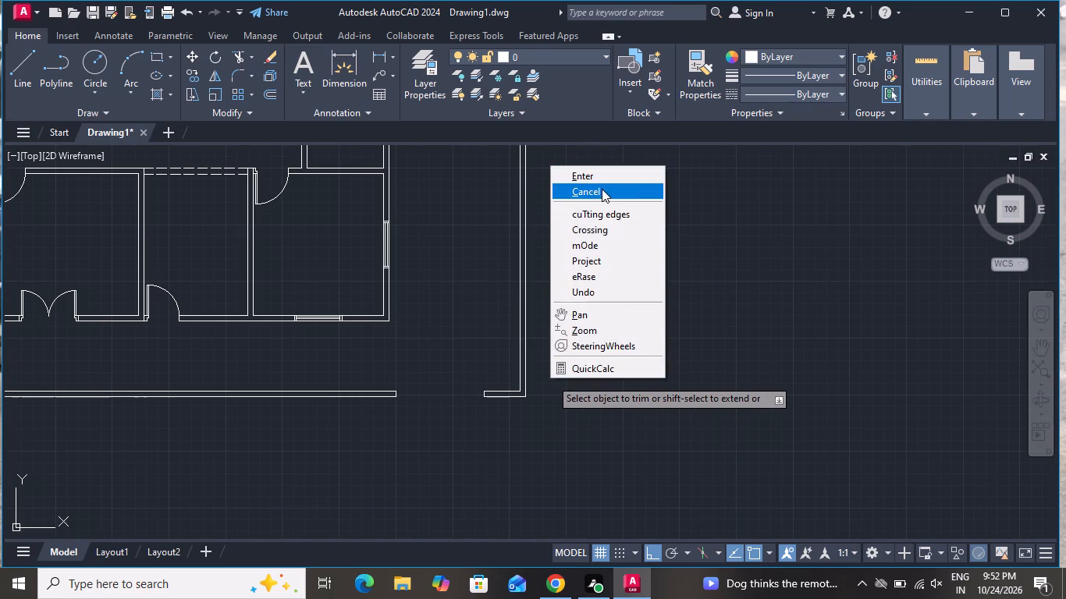
click(602, 189)
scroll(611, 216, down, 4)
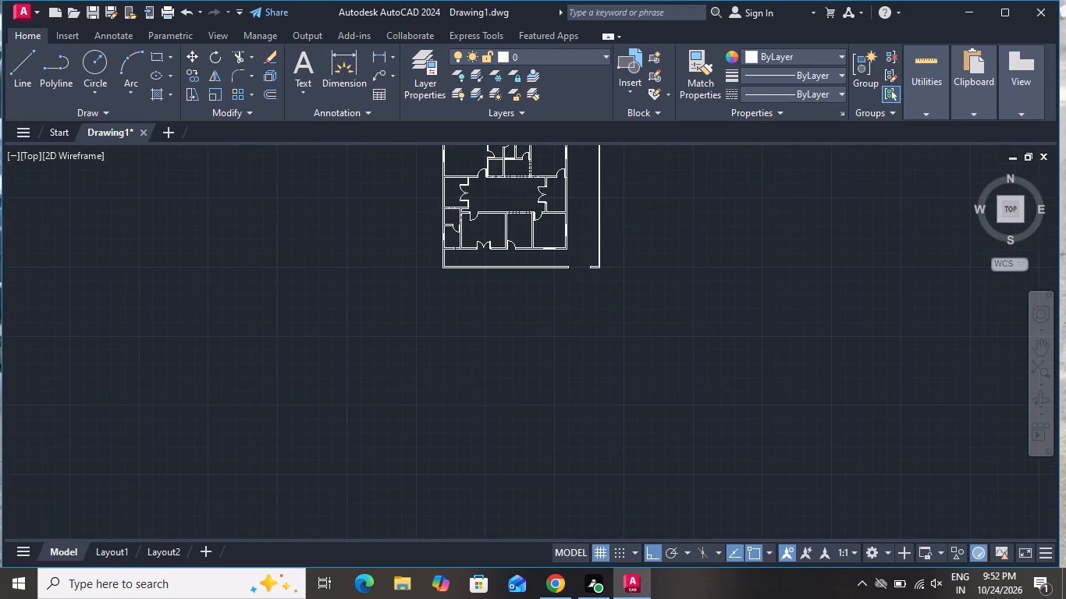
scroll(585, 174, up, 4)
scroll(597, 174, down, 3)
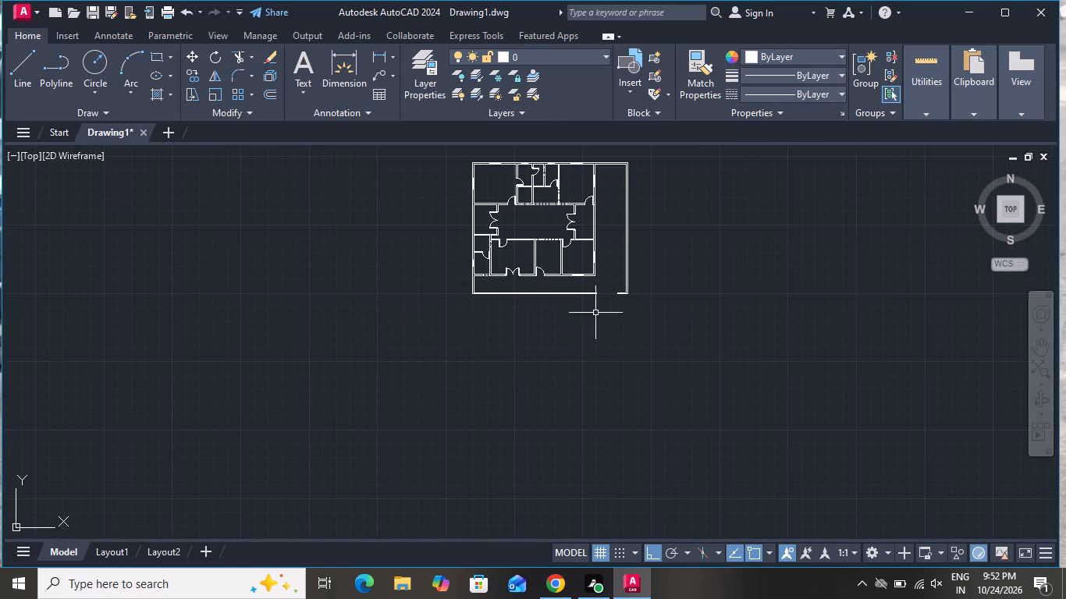
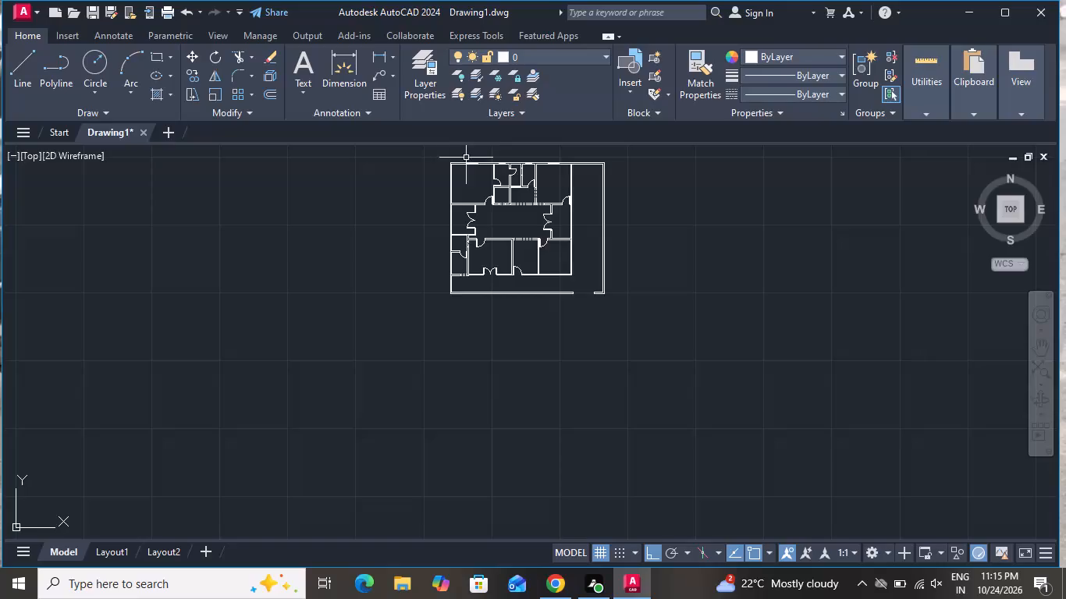
Draw a line straight across the thickness of the lower wall of the upper-left room, at the wall's midpoint.
scroll(471, 148, up, 4)
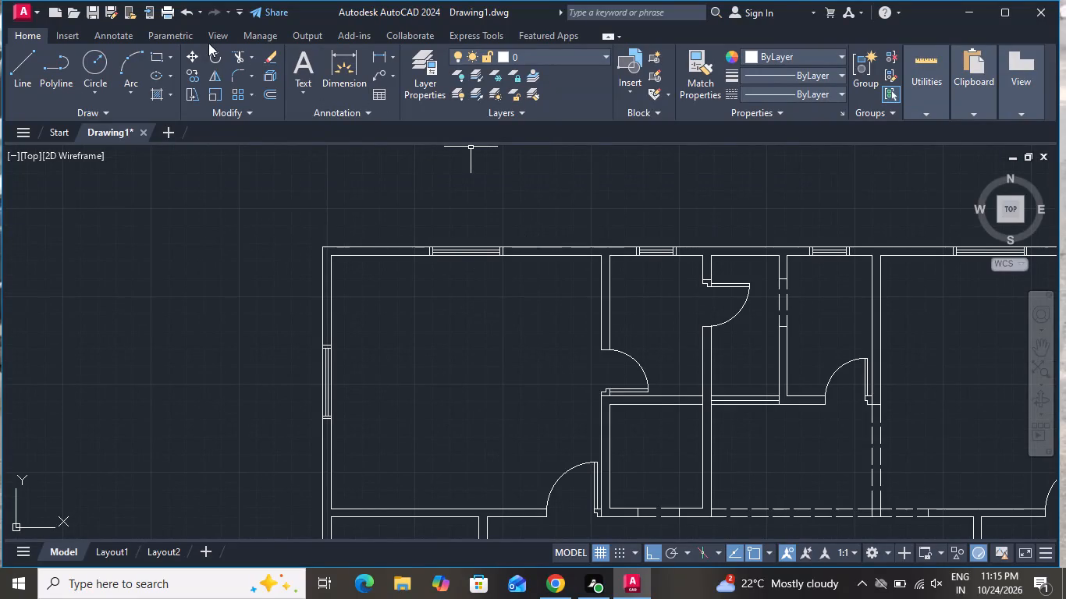
click(24, 53)
scroll(298, 98, down, 1)
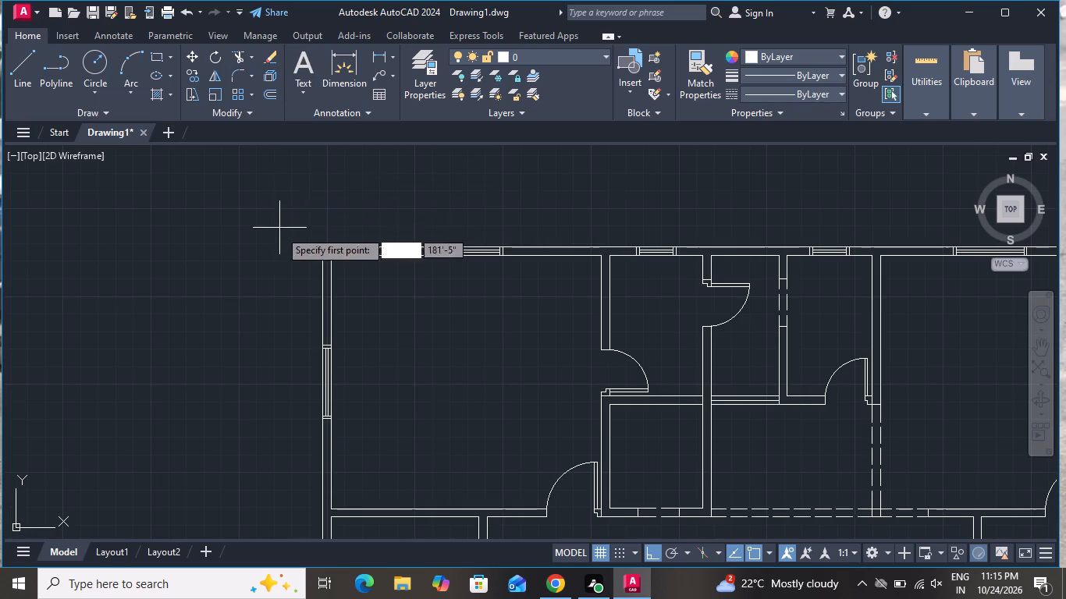
scroll(403, 278, down, 2)
scroll(398, 367, up, 3)
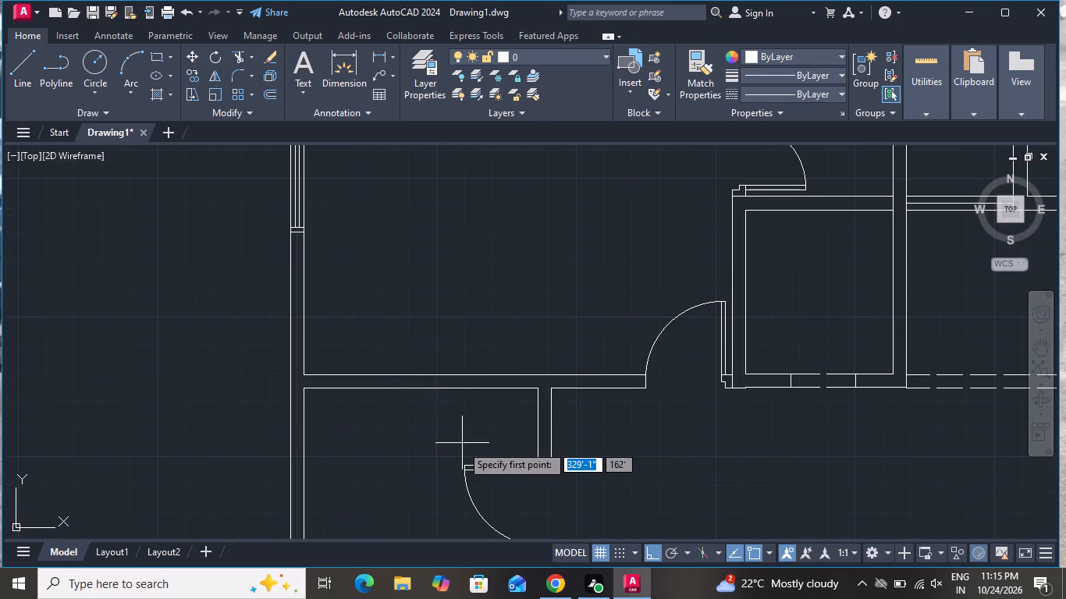
click(422, 388)
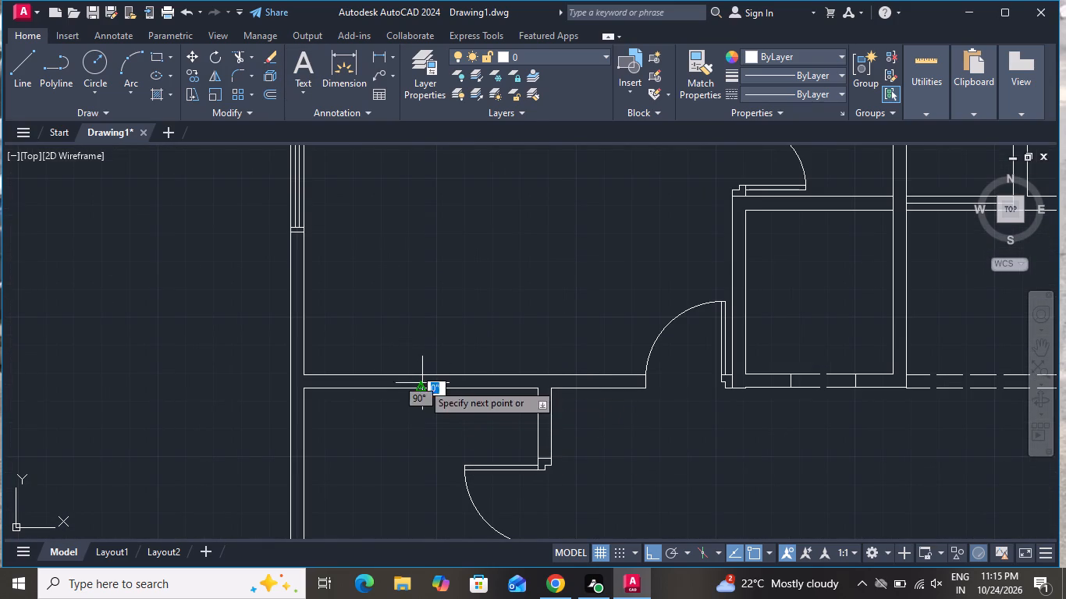
click(425, 372)
right_click(425, 372)
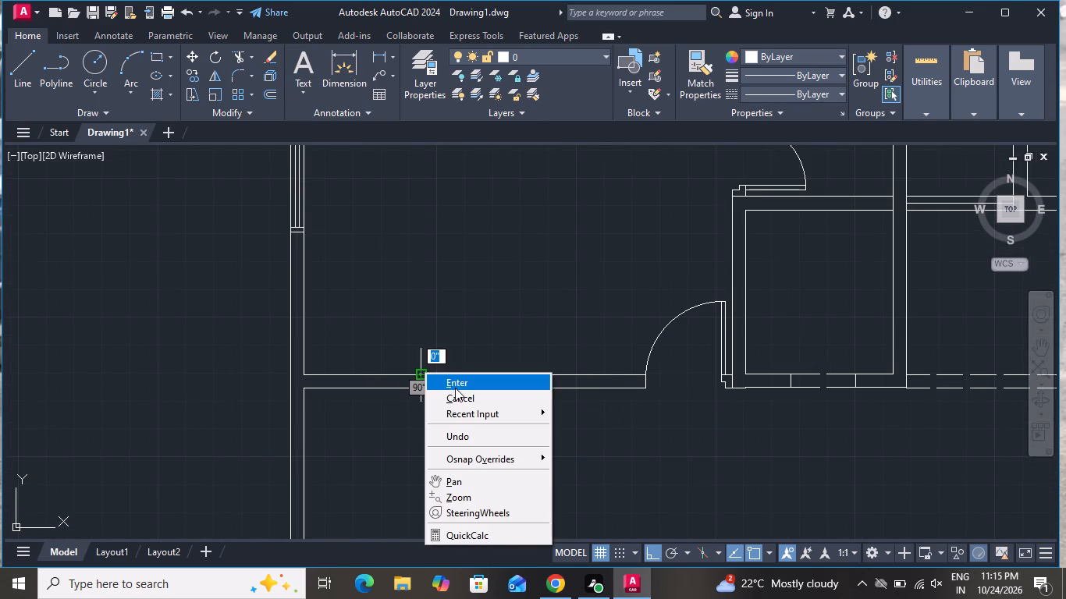
click(457, 394)
Offset the line across the wall by 2' to both sides to mark the window opening.
text(o 2)
key(apostrophe)
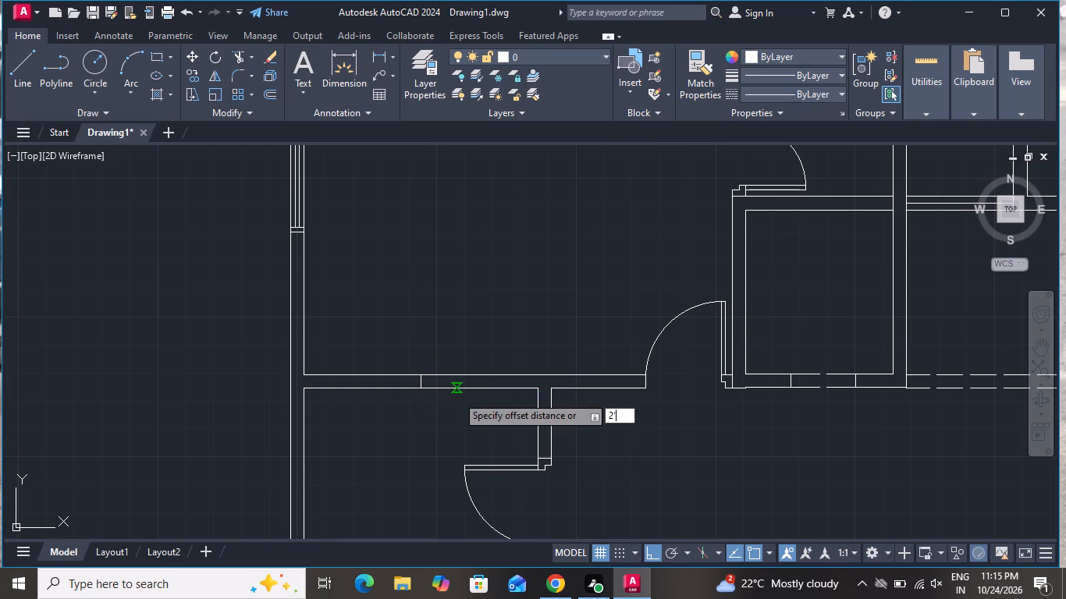
key(Return)
scroll(418, 377, up, 1)
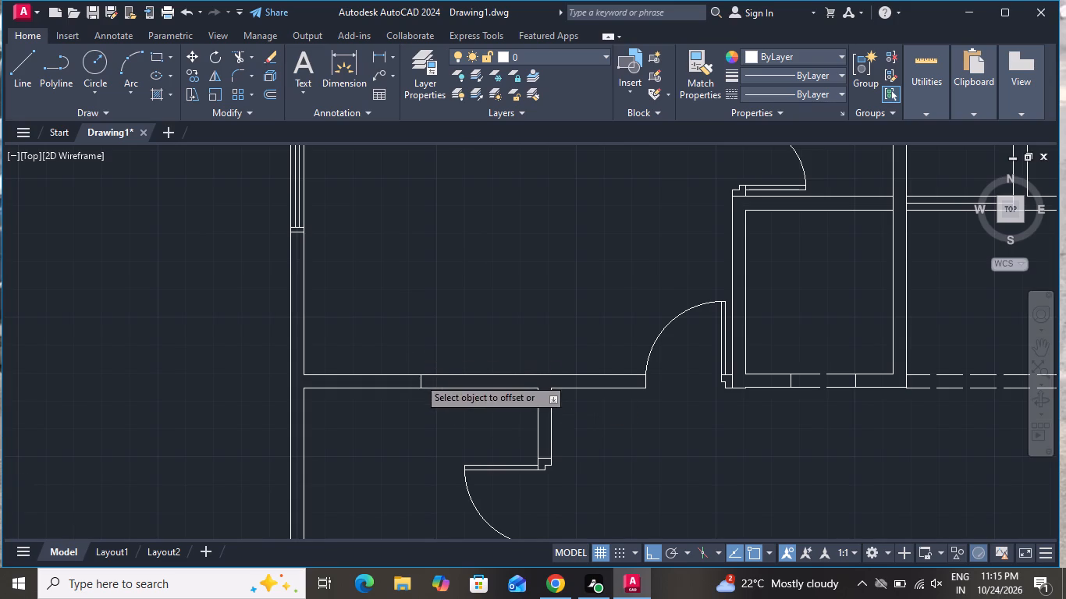
scroll(418, 377, up, 2)
click(418, 377)
click(326, 395)
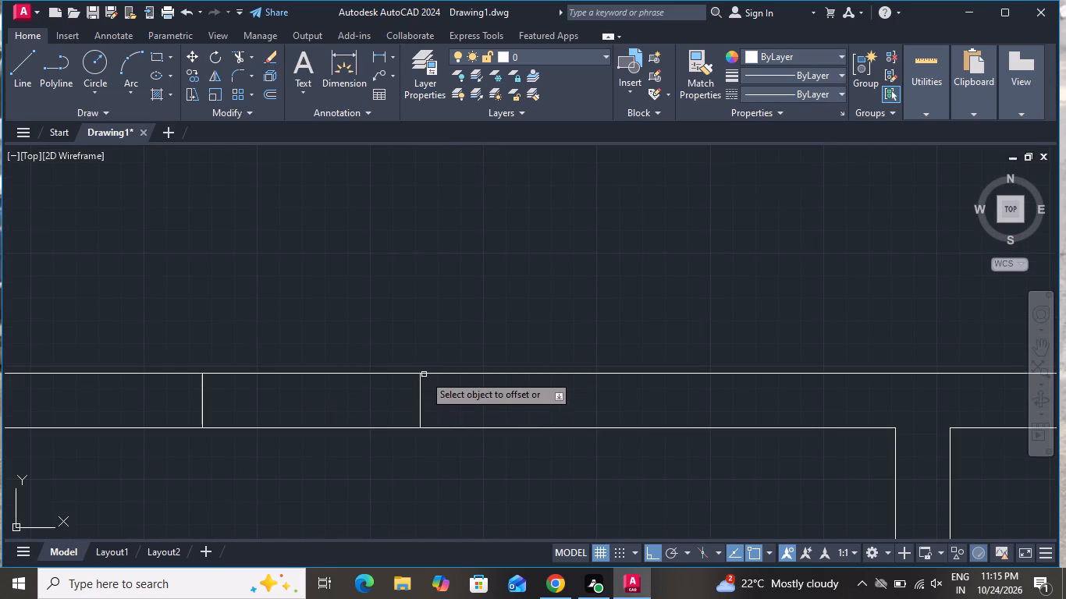
click(419, 381)
click(484, 384)
right_click(484, 384)
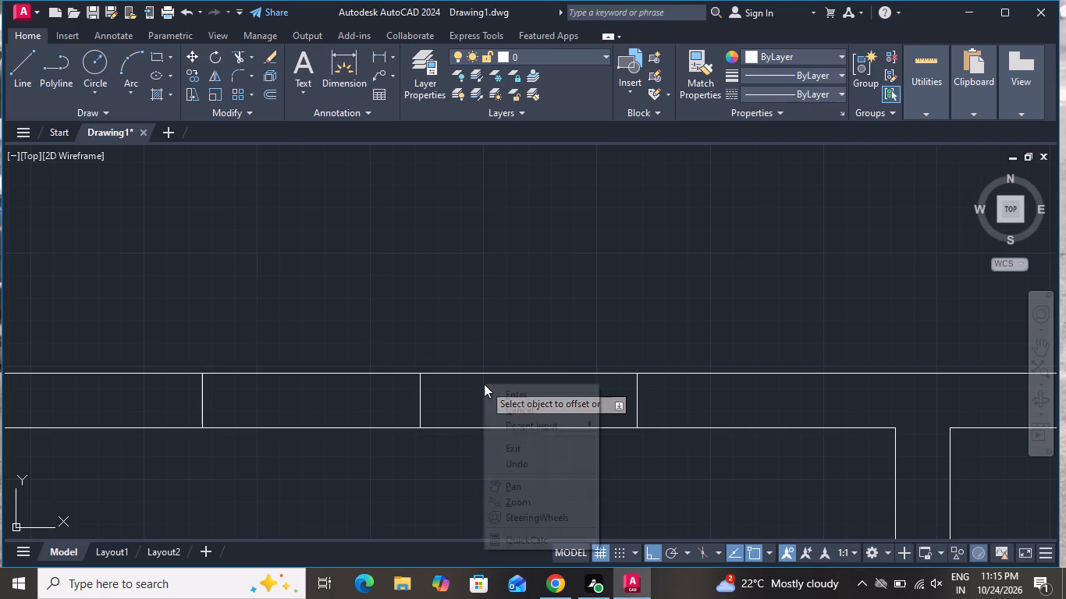
click(496, 402)
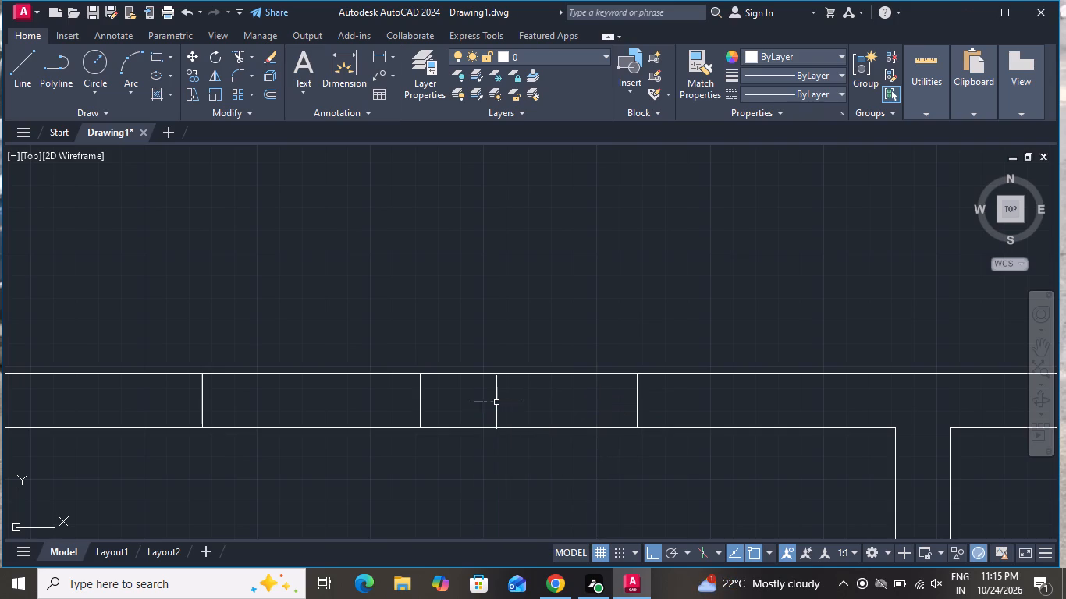
Offset the two window end lines outward by 2" to form the side frames.
text(o 2)
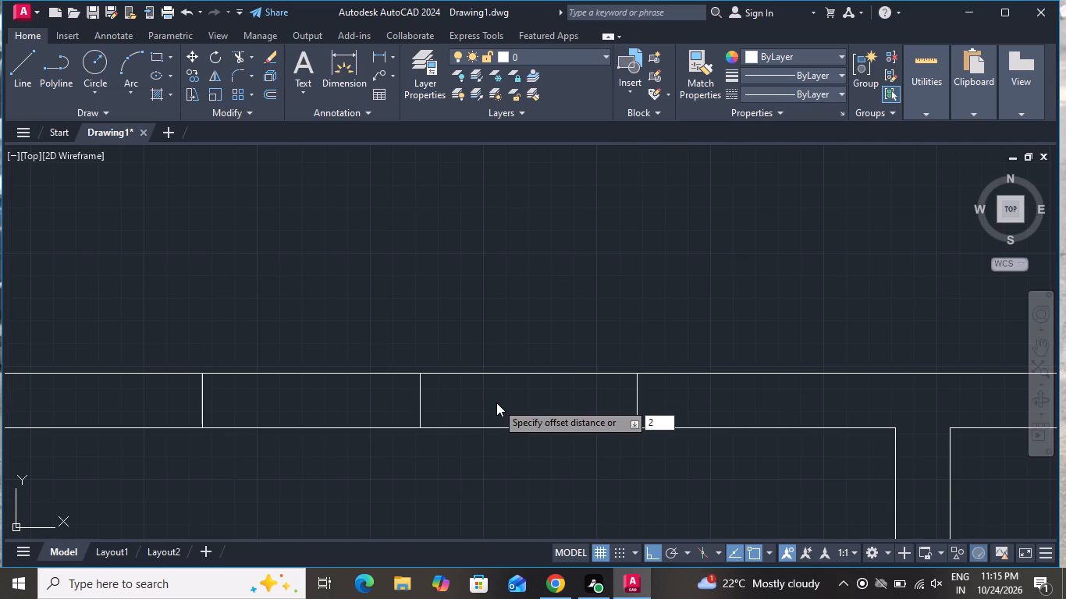
key(shift+quotedbl)
key(Return)
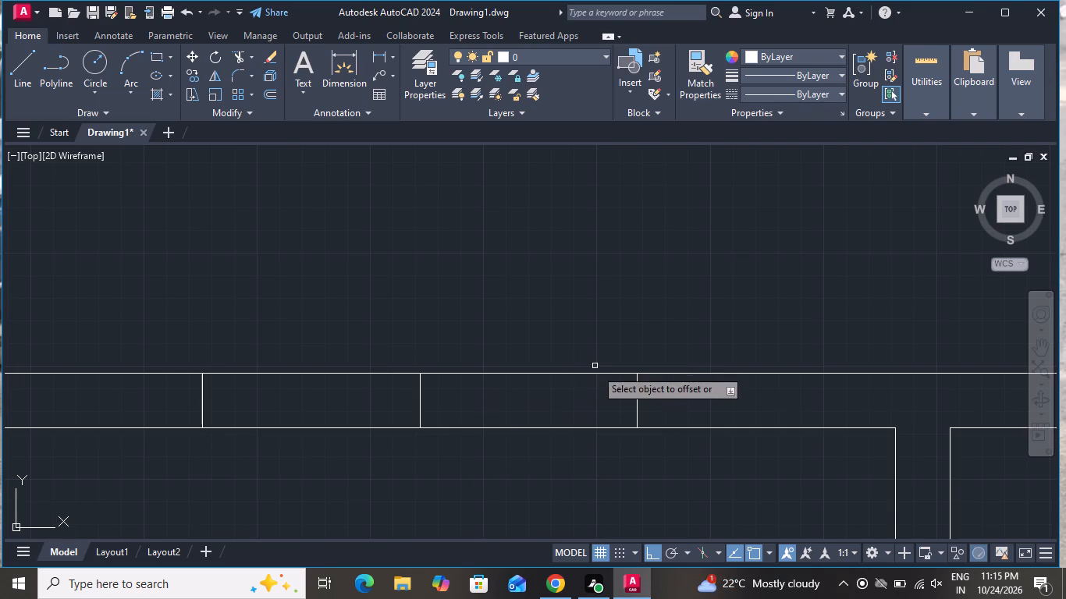
drag(638, 387, 646, 388)
click(688, 391)
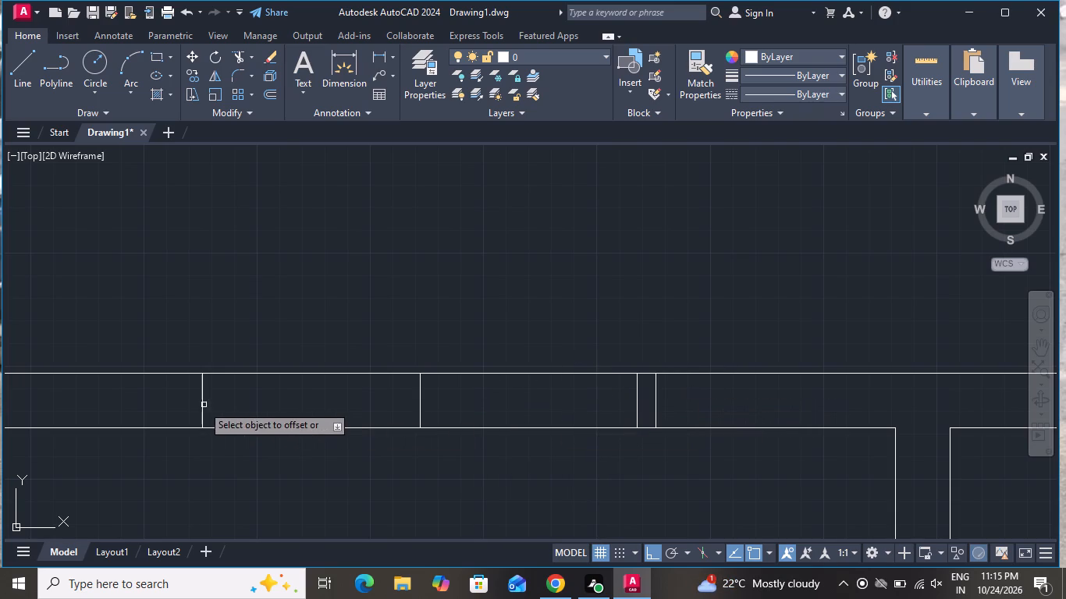
click(203, 403)
click(147, 408)
right_click(165, 402)
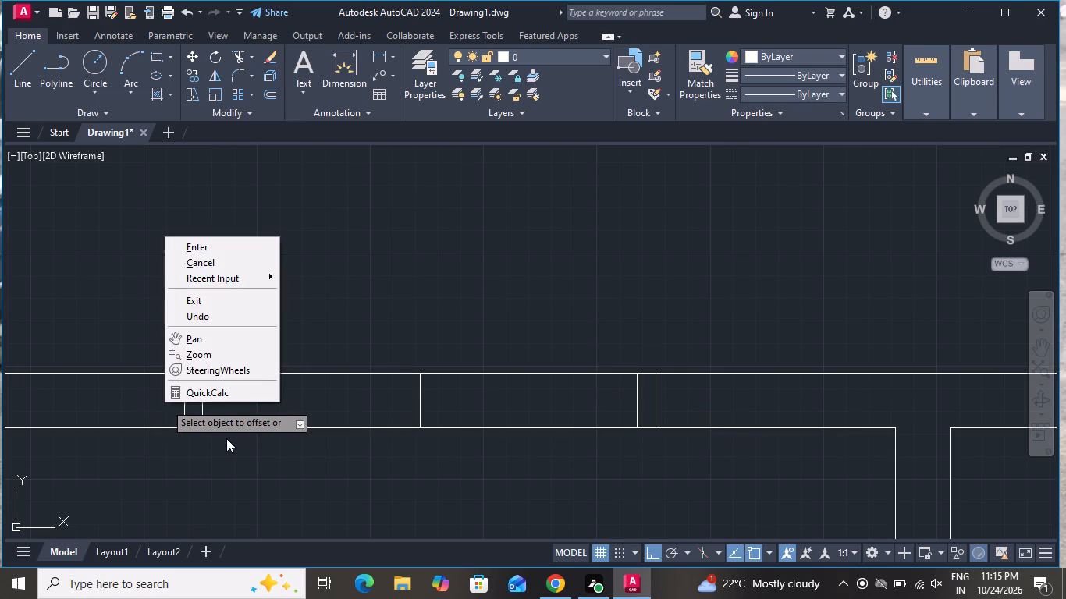
click(250, 264)
Draw a horizontal centre line between the midpoints of the two inner window frame lines.
click(17, 69)
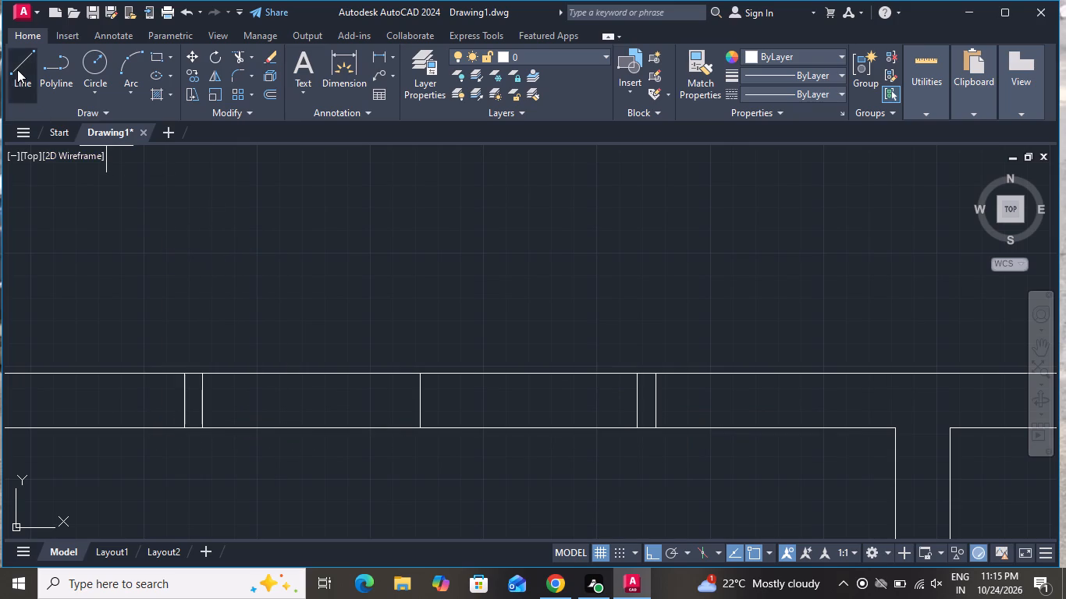
click(201, 403)
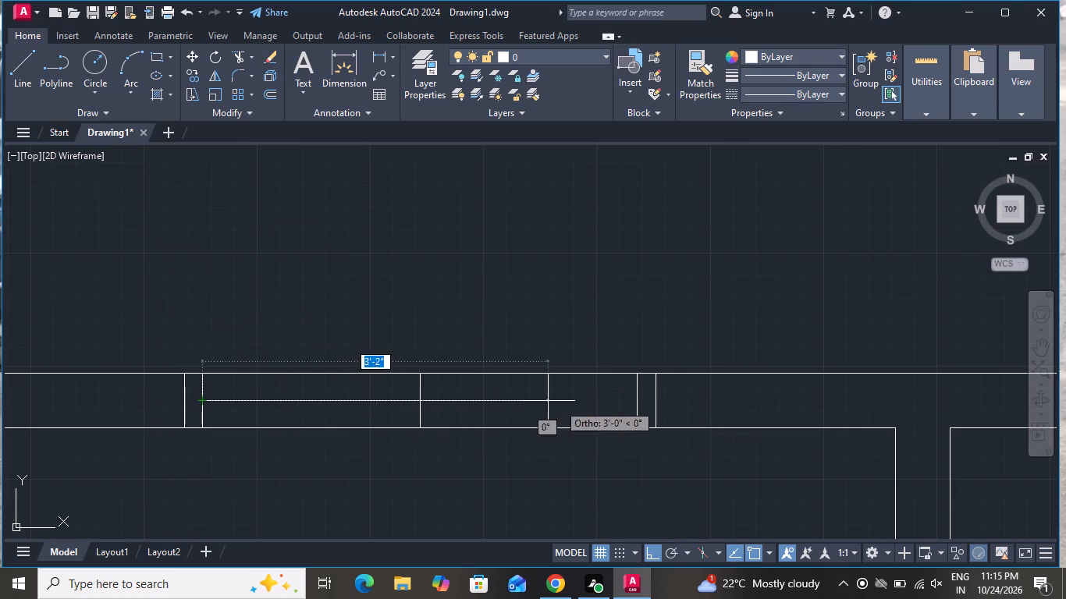
click(635, 399)
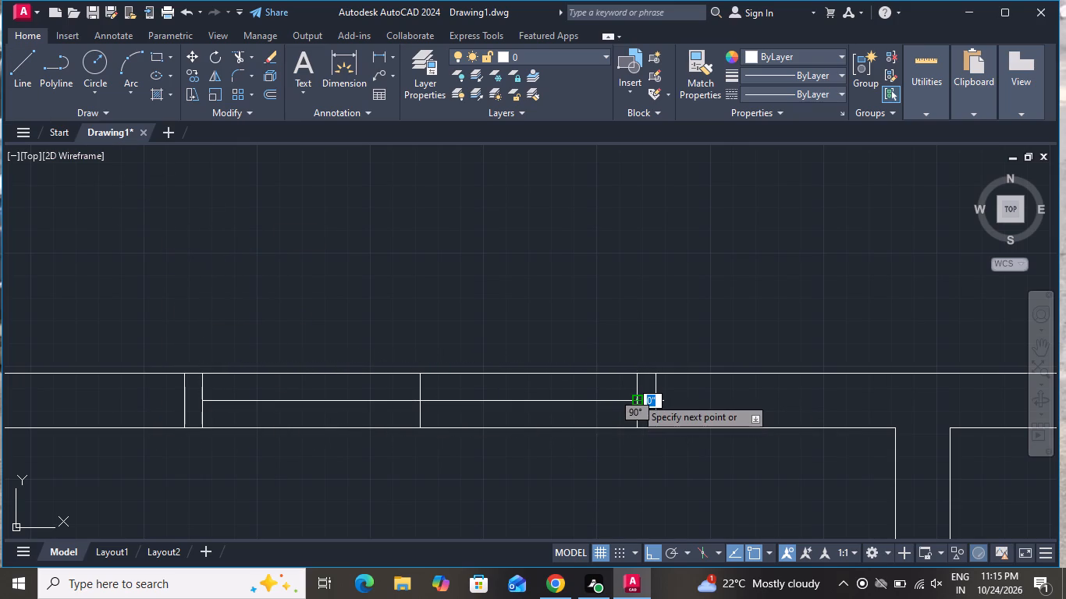
right_click(635, 397)
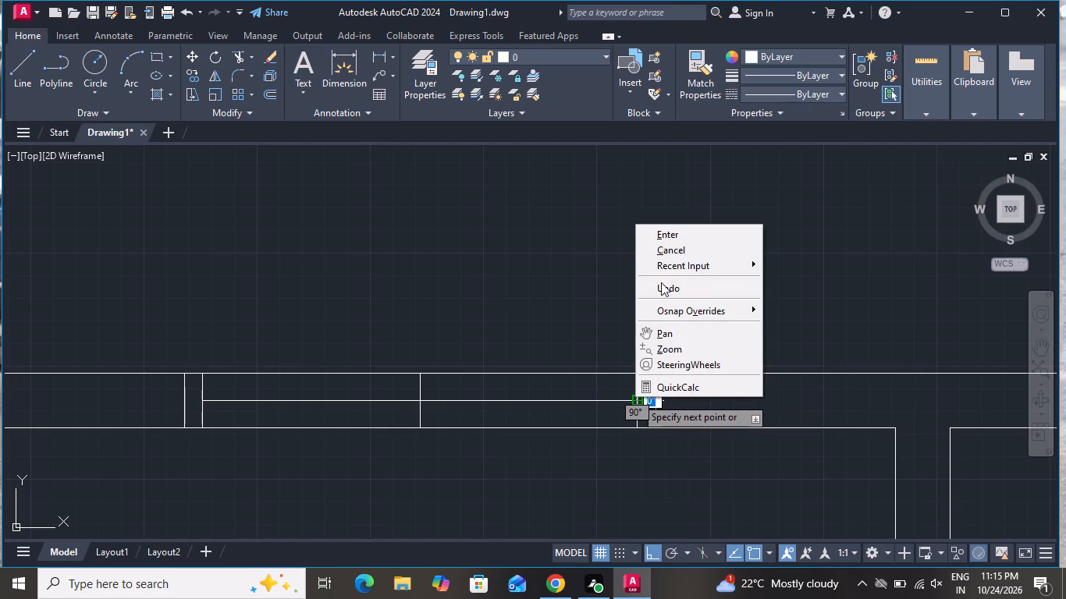
click(666, 251)
Offset the window's horizontal centre line by 1" both above and below for the glass lines.
text(o)
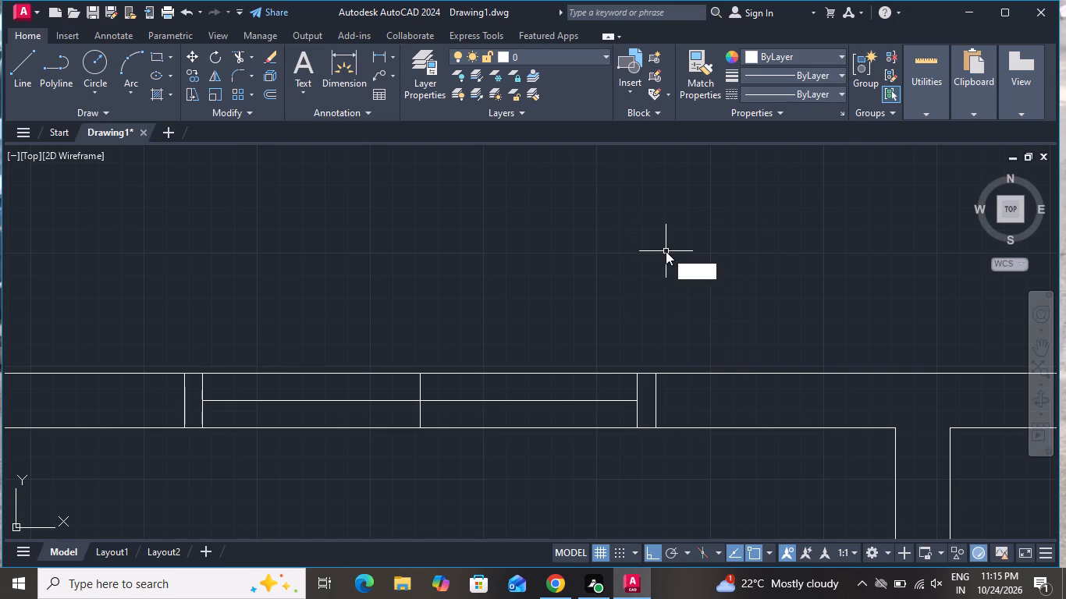
key(space)
key(1)
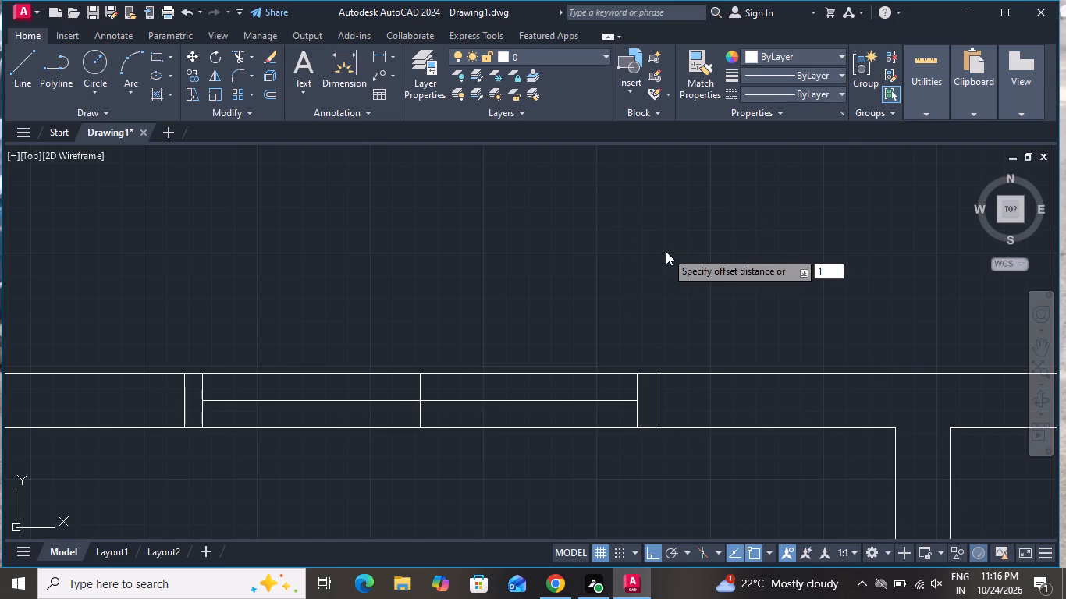
key(shift+quotedbl)
key(Return)
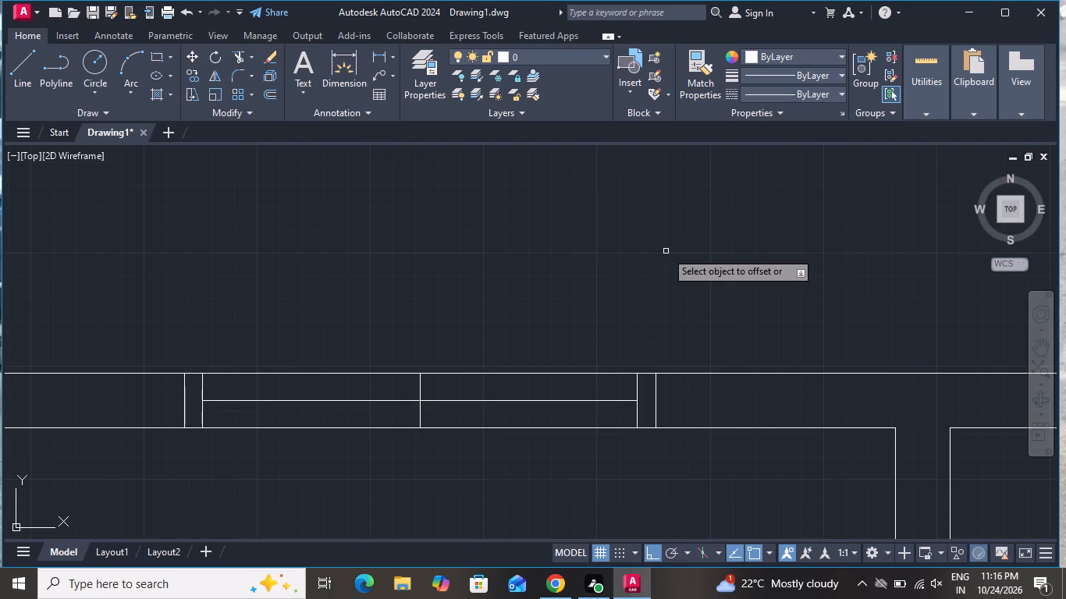
click(492, 403)
click(494, 401)
click(498, 374)
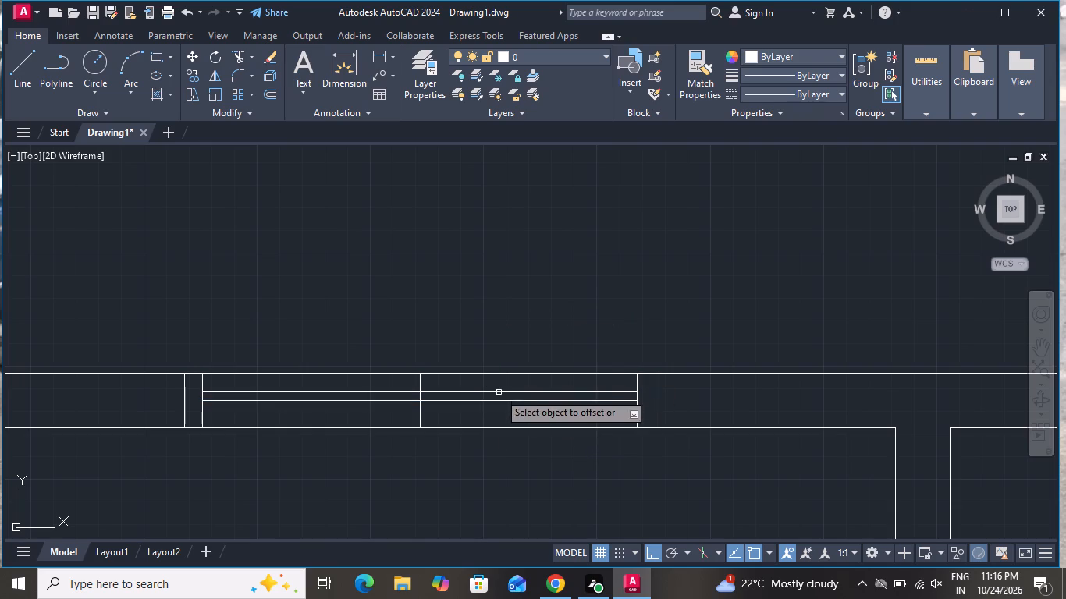
click(498, 401)
click(502, 426)
right_click(502, 426)
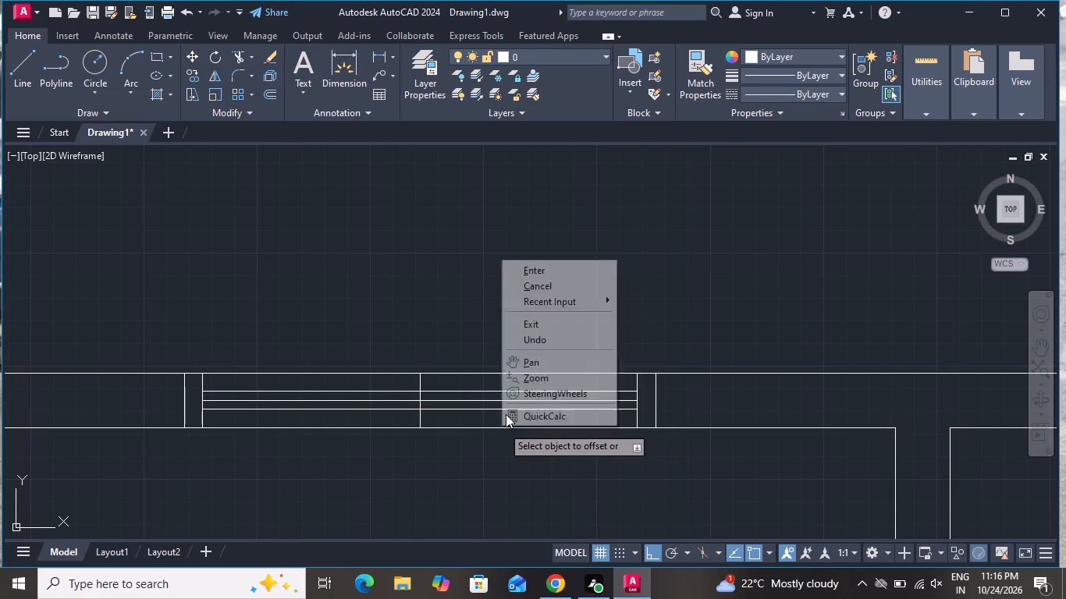
click(529, 284)
Delete the window's horizontal centre line and the vertical construction line at its middle.
scroll(410, 403, up, 3)
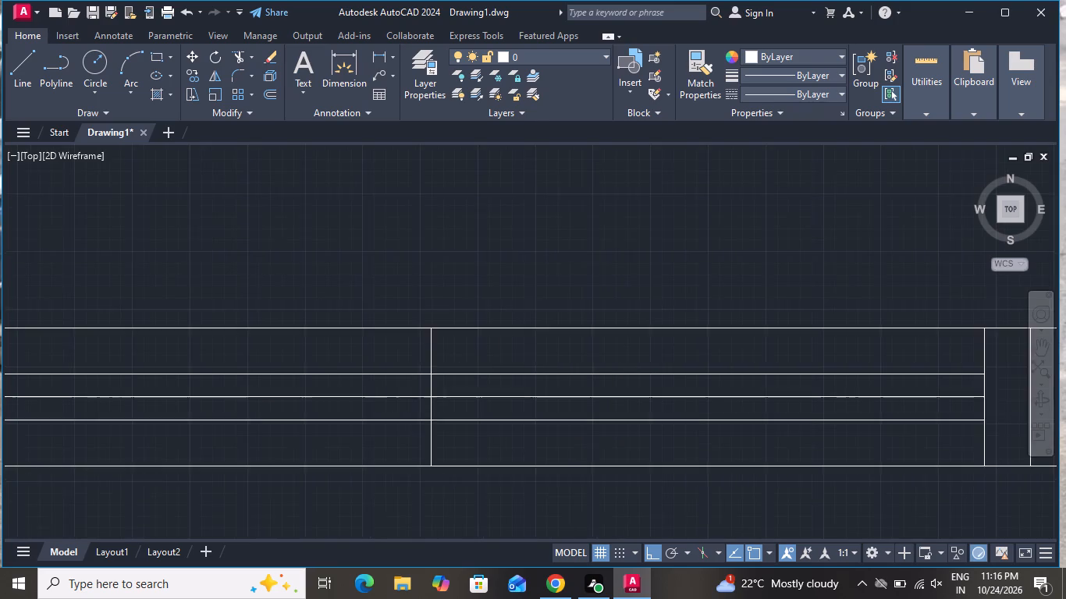
click(466, 371)
click(428, 413)
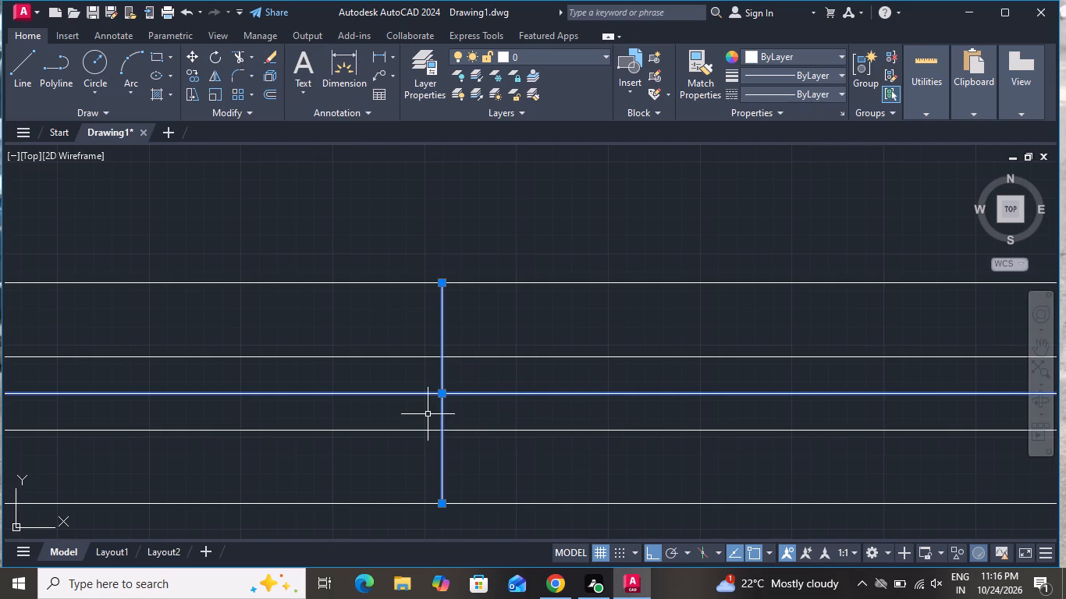
key(Delete)
Draw a rectangle about 5' by 5' inside the upper-left room, standing on its lower wall above the new window.
scroll(428, 428, down, 4)
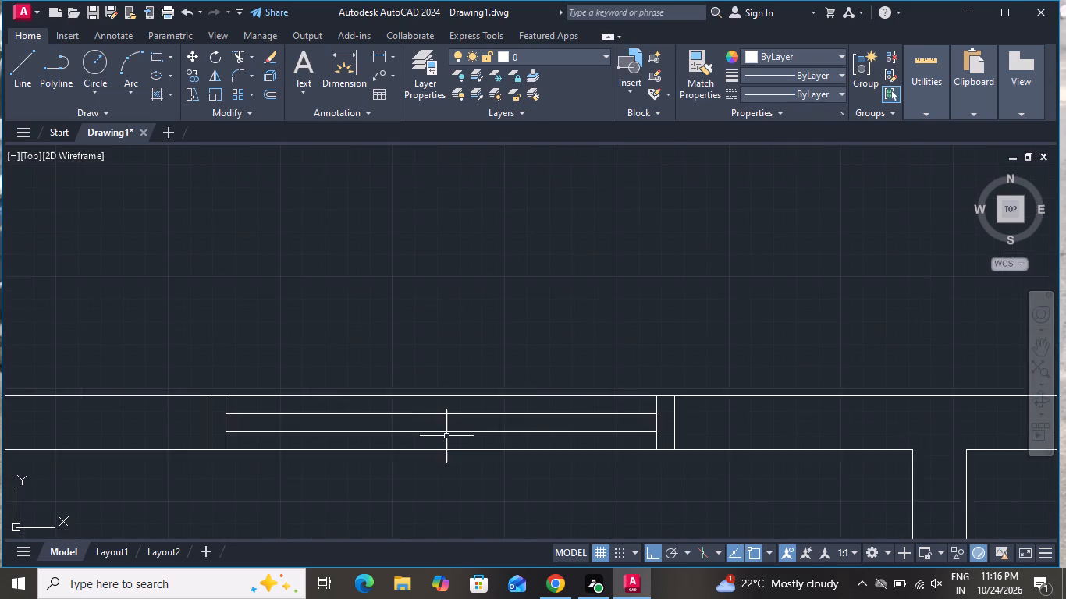
scroll(446, 436, down, 4)
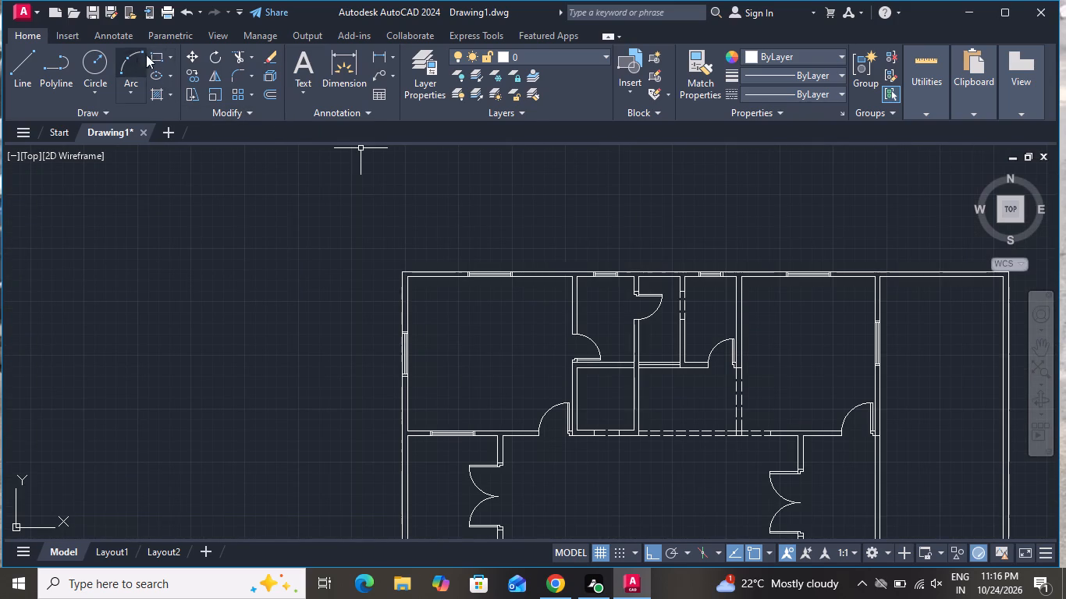
click(151, 56)
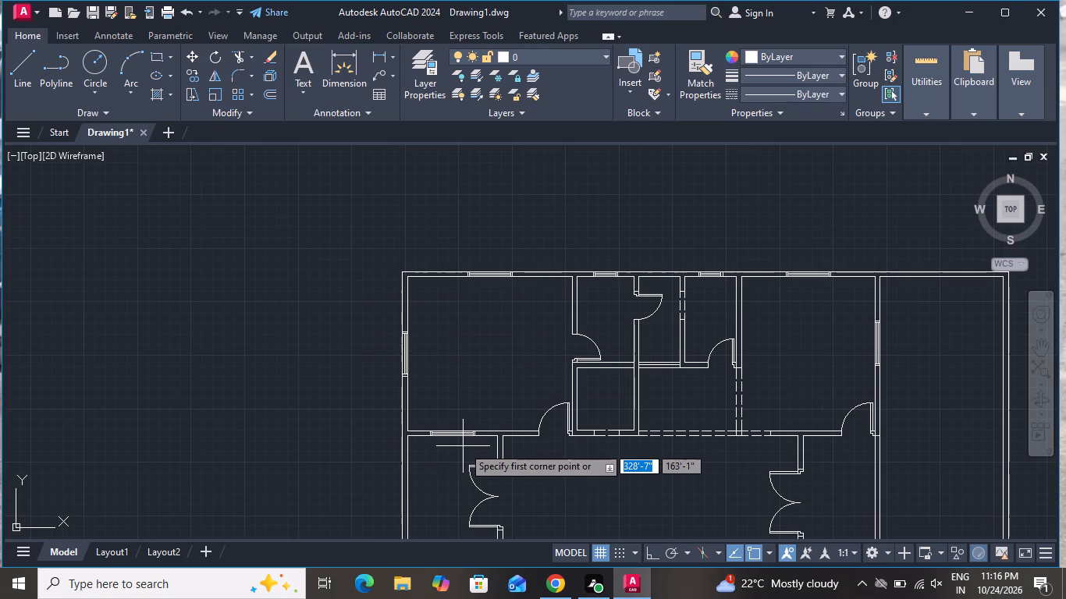
scroll(441, 438, up, 2)
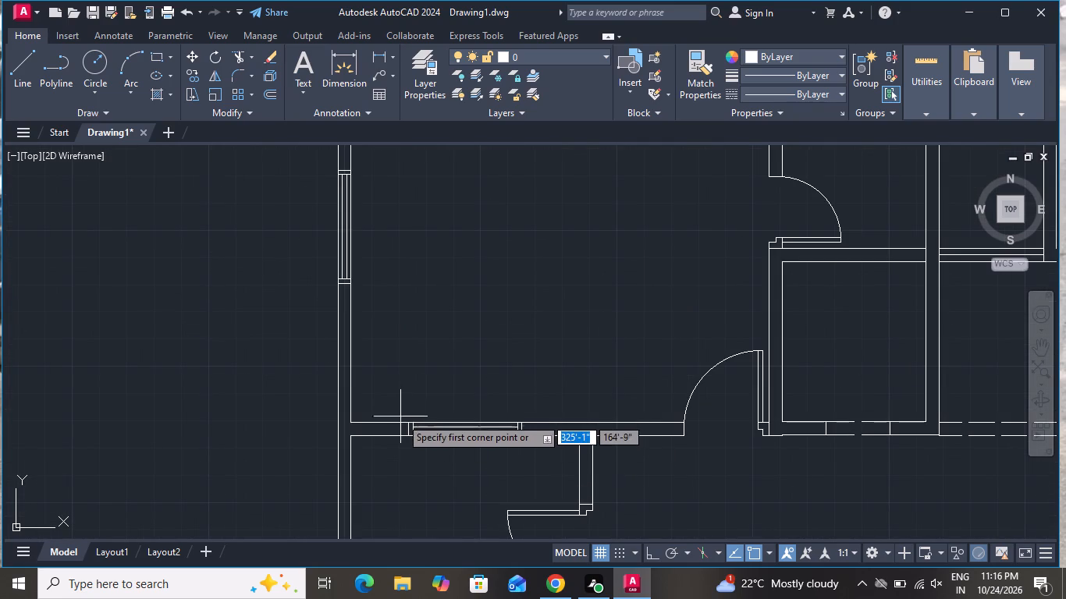
click(400, 421)
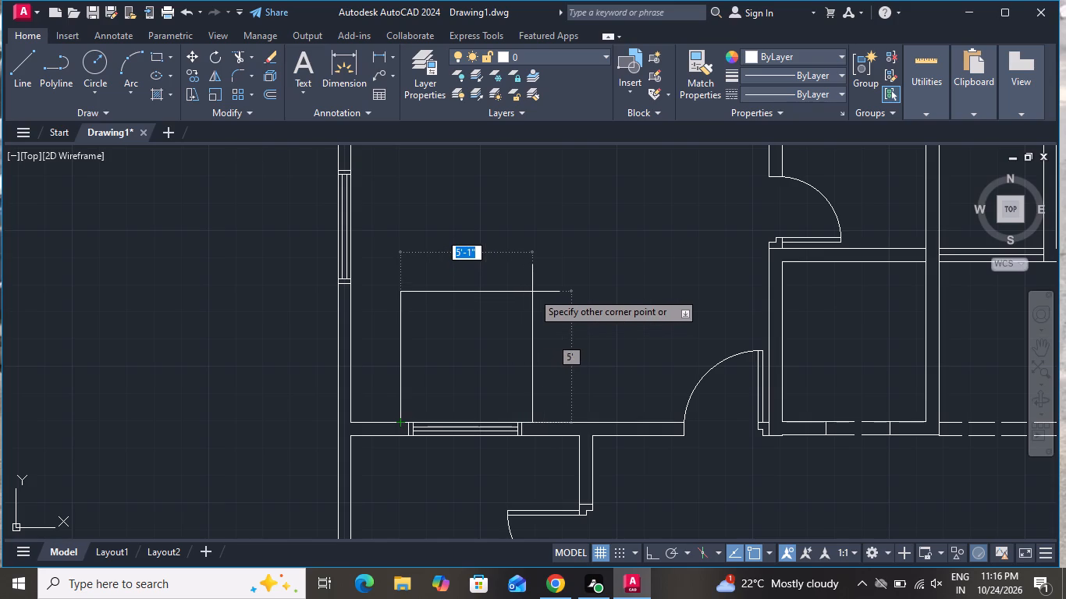
click(527, 296)
Offset the new rectangle above the window inward by 1".
text(o 1)
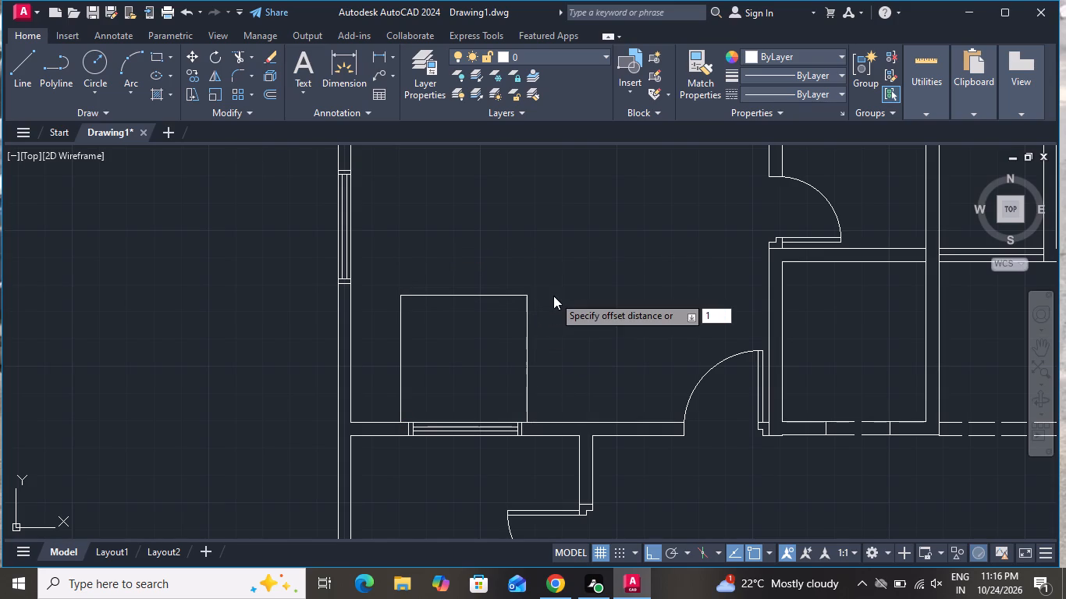
key(shift+quotedbl)
key(Return)
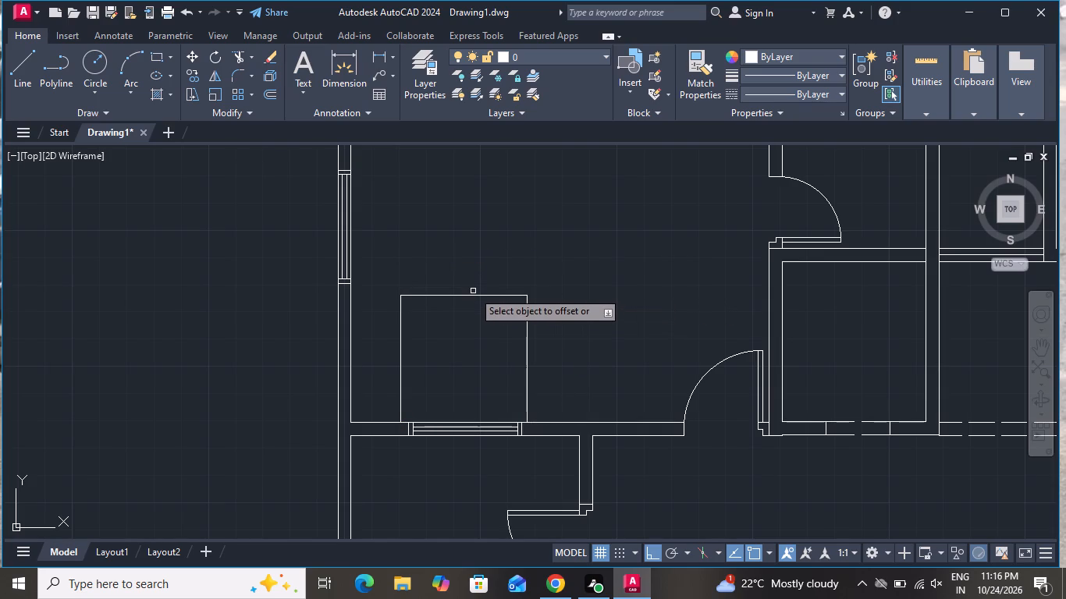
click(479, 297)
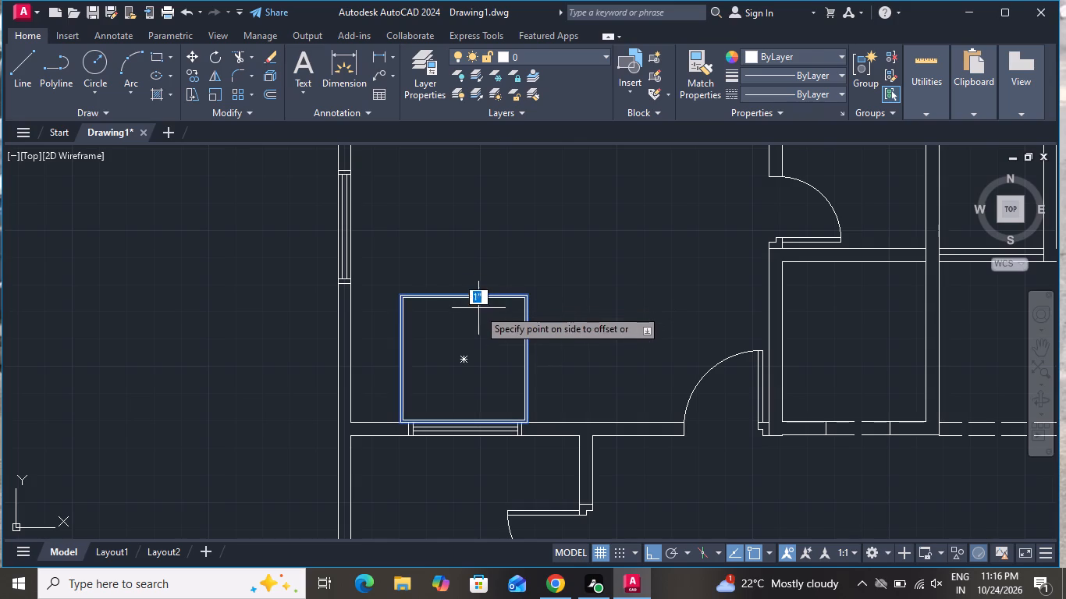
click(478, 309)
right_click(478, 309)
click(497, 335)
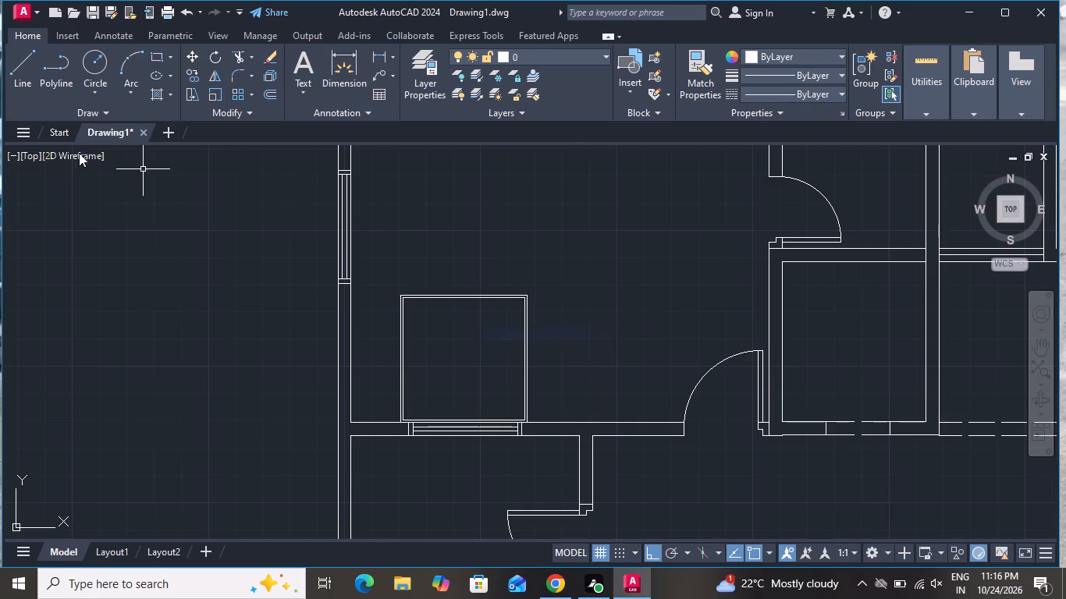
Draw a horizontal line across the lower part of the bed rectangle, continuing into a triangle touching the inner right side, sides about 11" and 10".
click(24, 72)
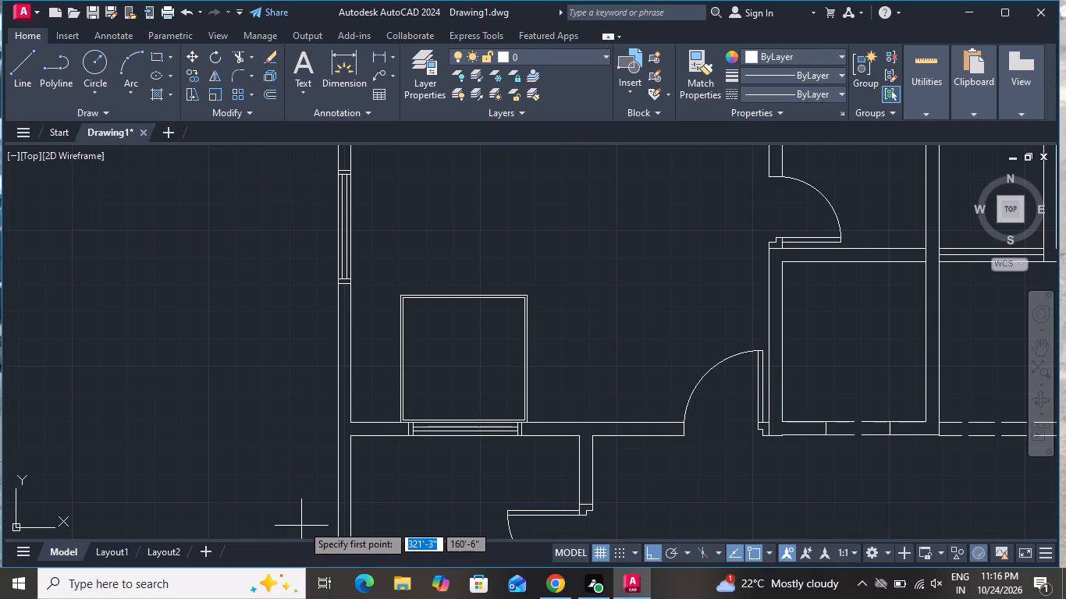
scroll(306, 516, up, 1)
scroll(493, 311, up, 1)
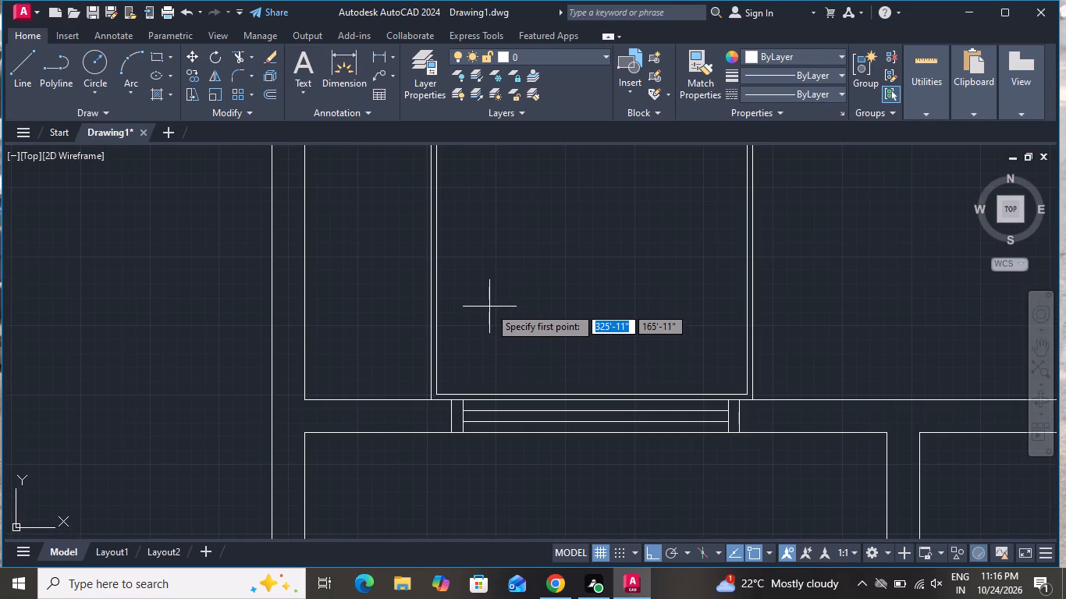
click(460, 307)
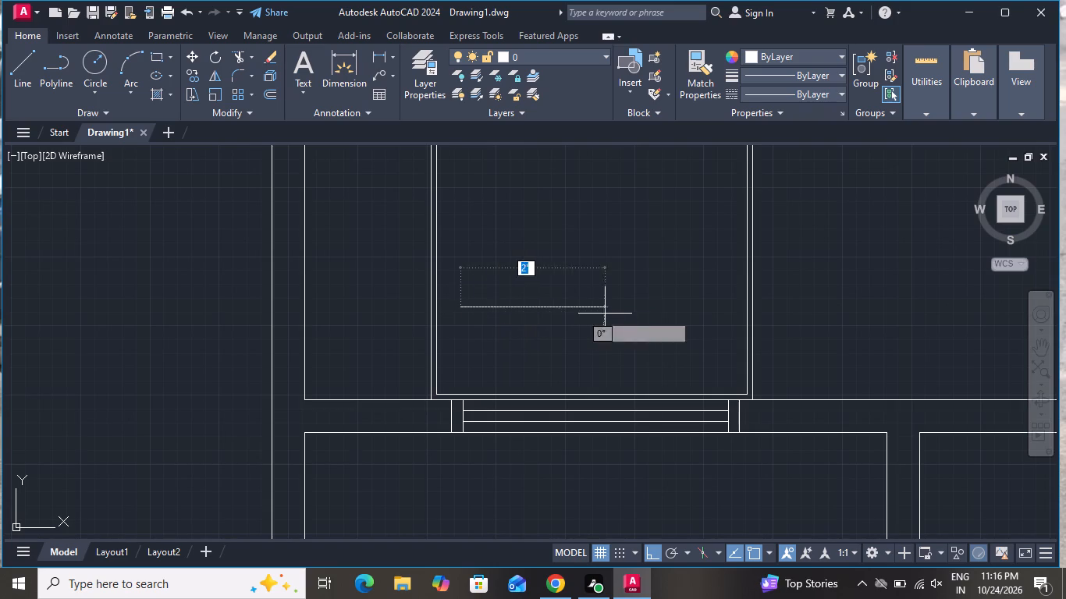
click(704, 309)
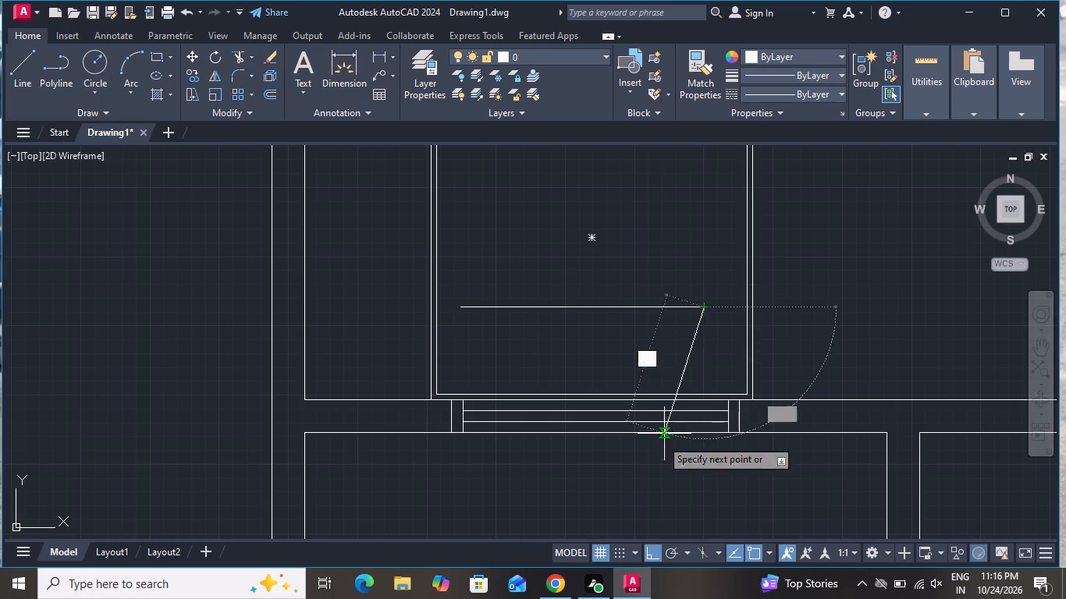
click(656, 548)
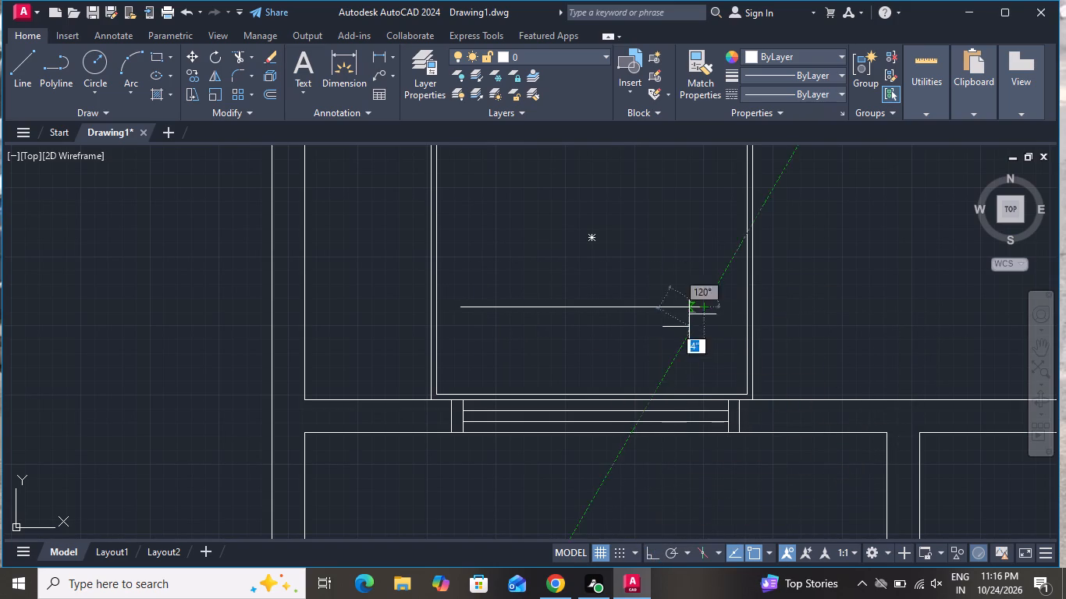
scroll(717, 278, up, 2)
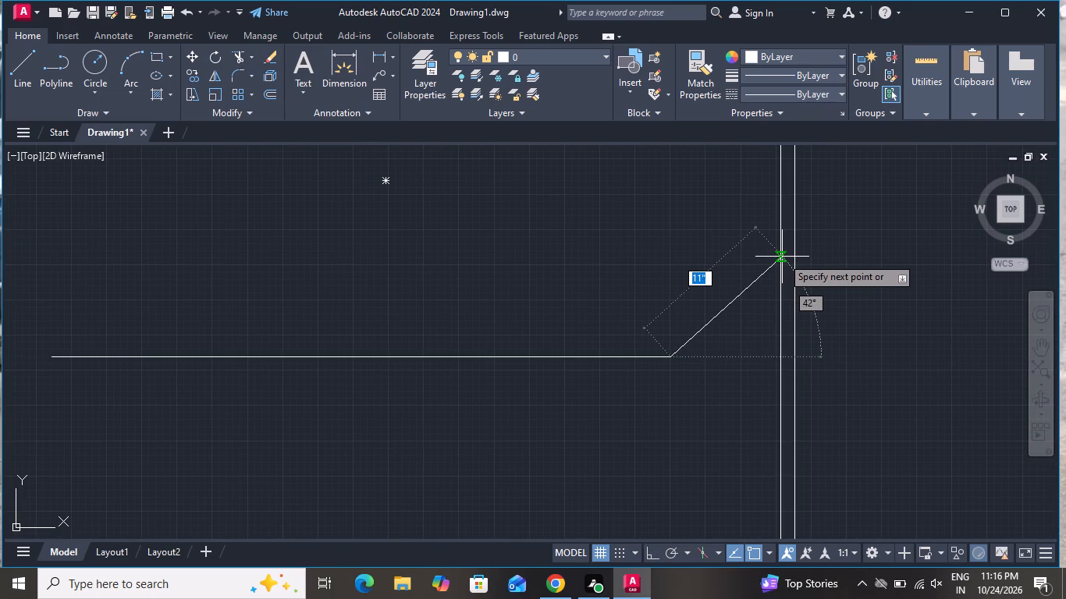
click(780, 254)
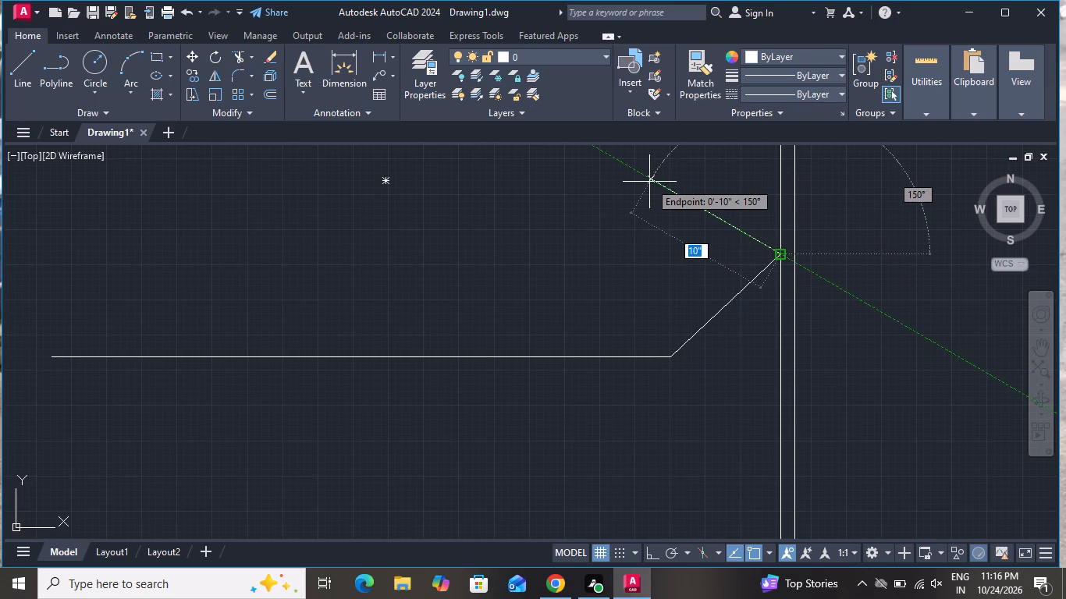
click(649, 182)
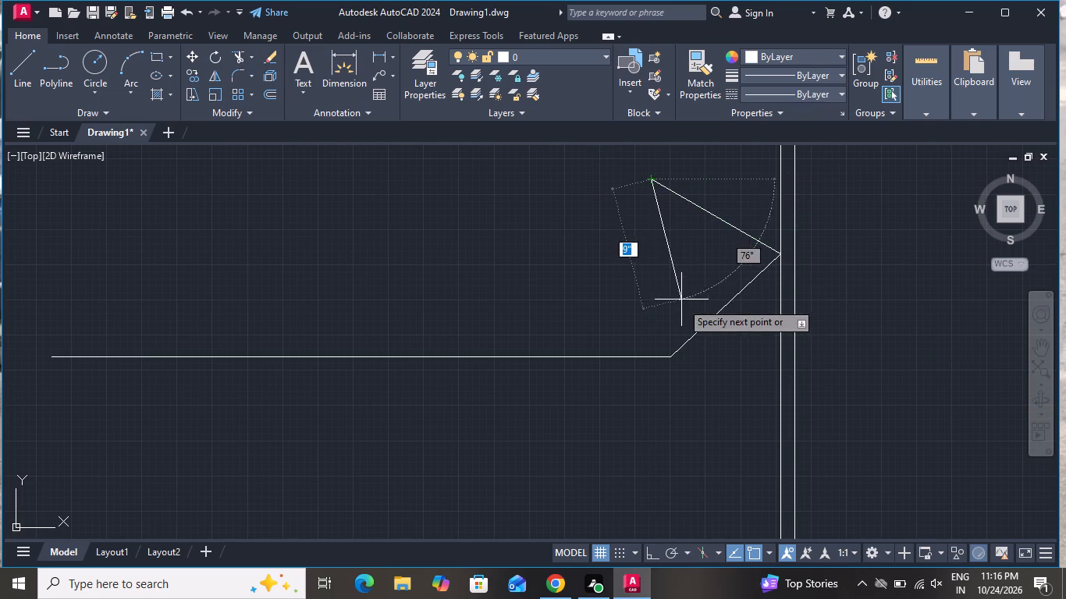
click(668, 360)
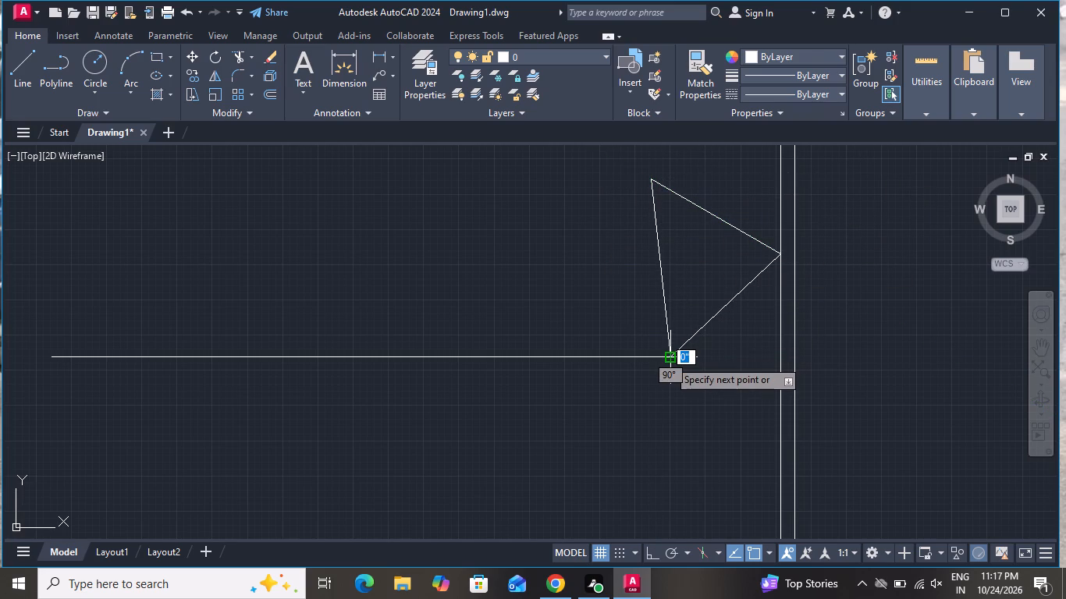
right_click(668, 360)
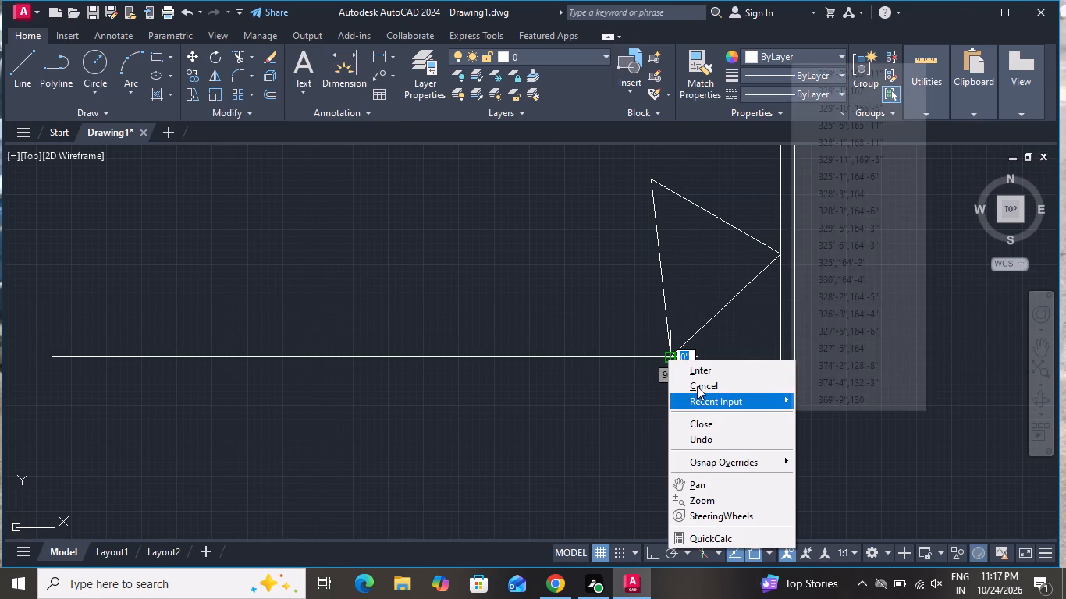
click(697, 386)
Draw a matching triangle from the line's left end to the bed's inner left side, with sides about 8", 10" and 1'.
click(22, 76)
scroll(353, 380, down, 2)
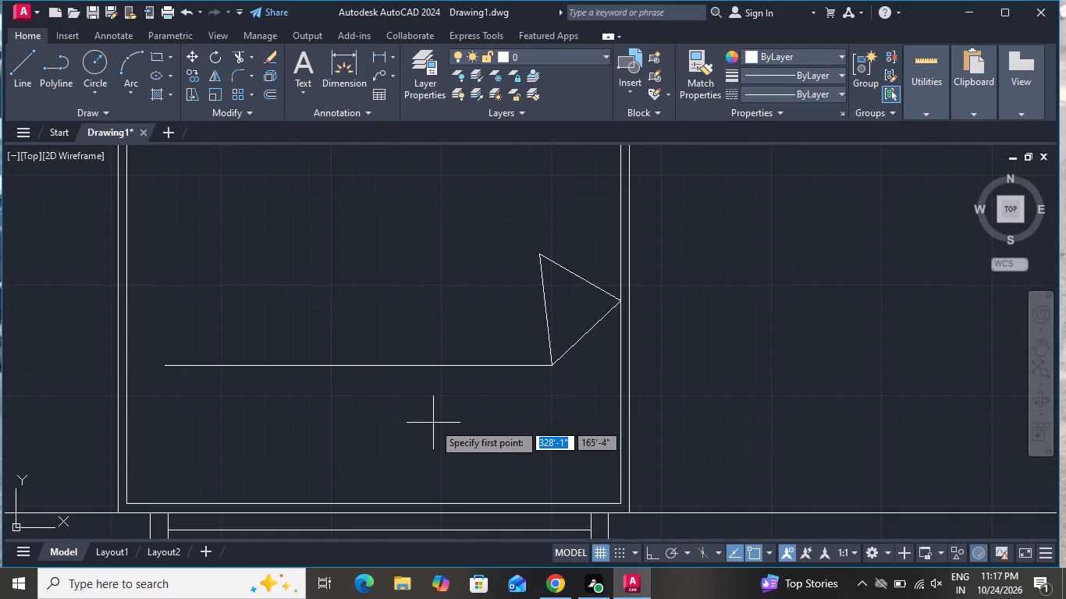
scroll(126, 351, up, 1)
click(187, 377)
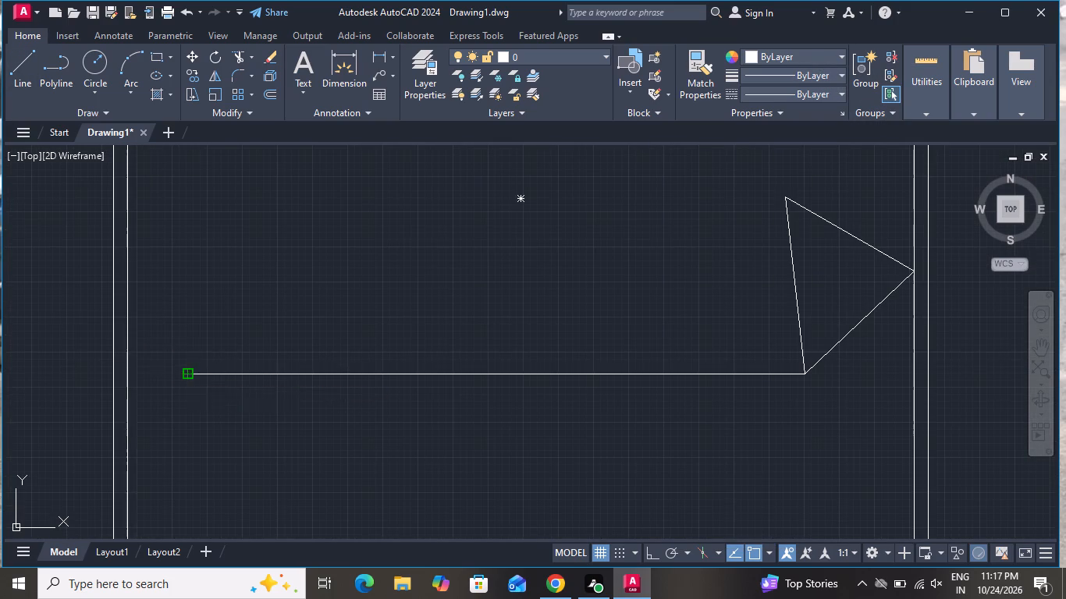
click(127, 274)
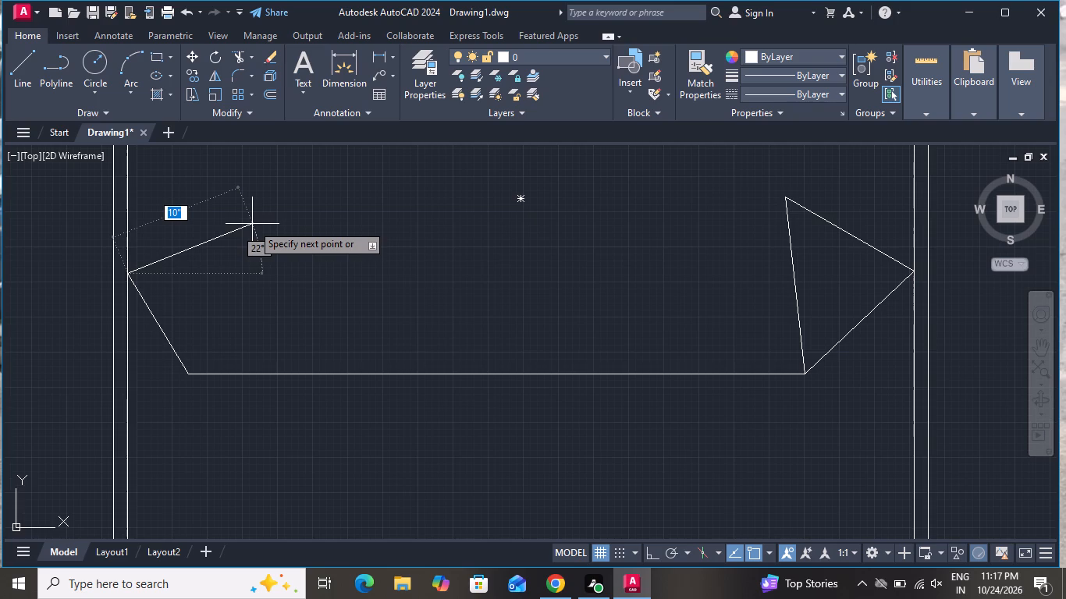
click(252, 224)
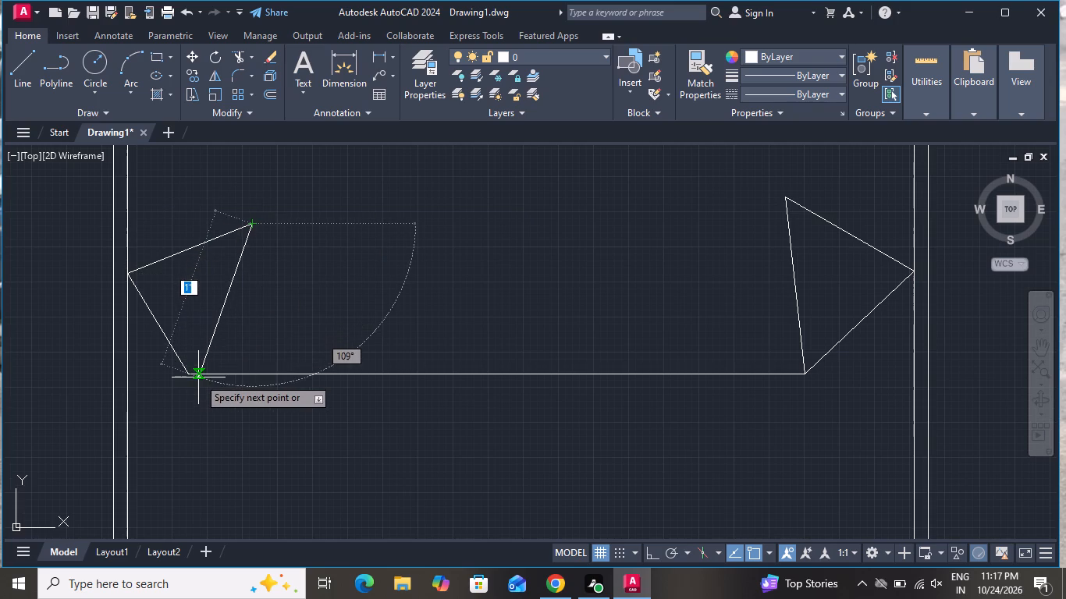
click(192, 371)
right_click(192, 371)
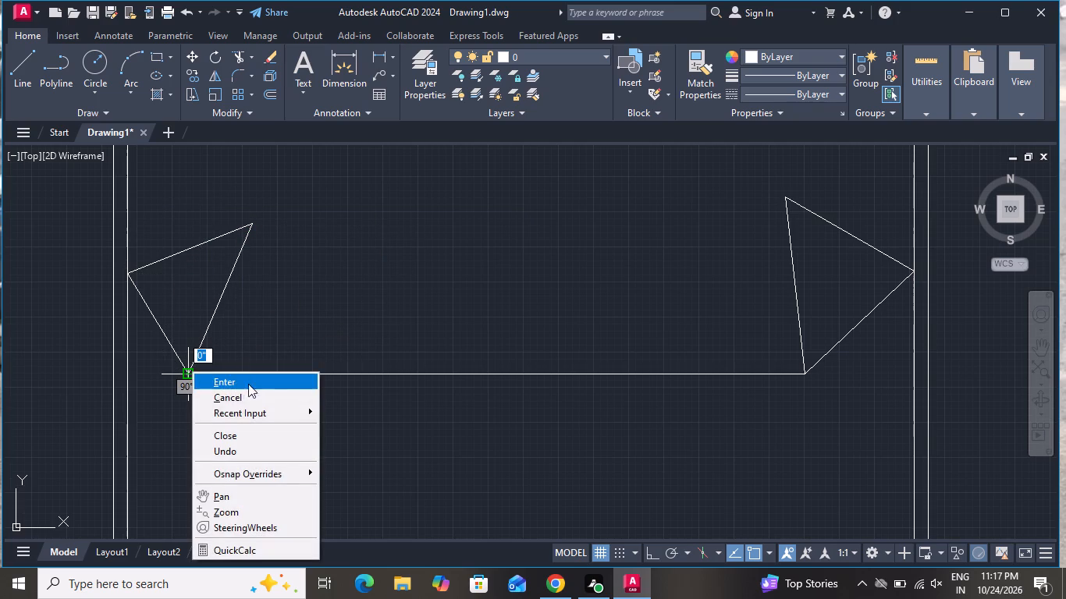
click(244, 392)
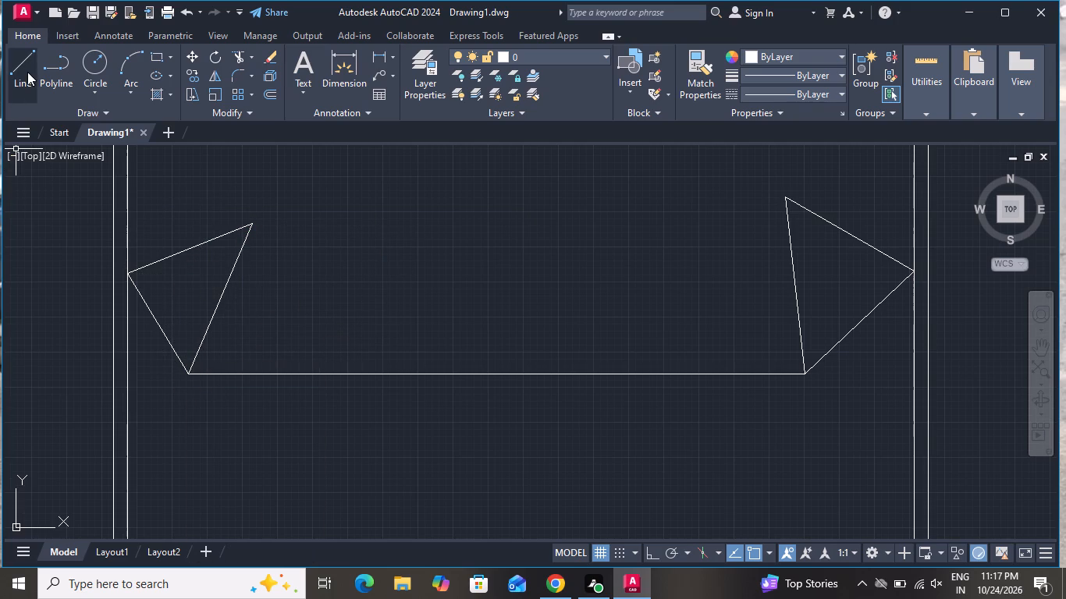
Draw a second horizontal line about 3'-7" long between the two triangles, just above the first line.
click(27, 72)
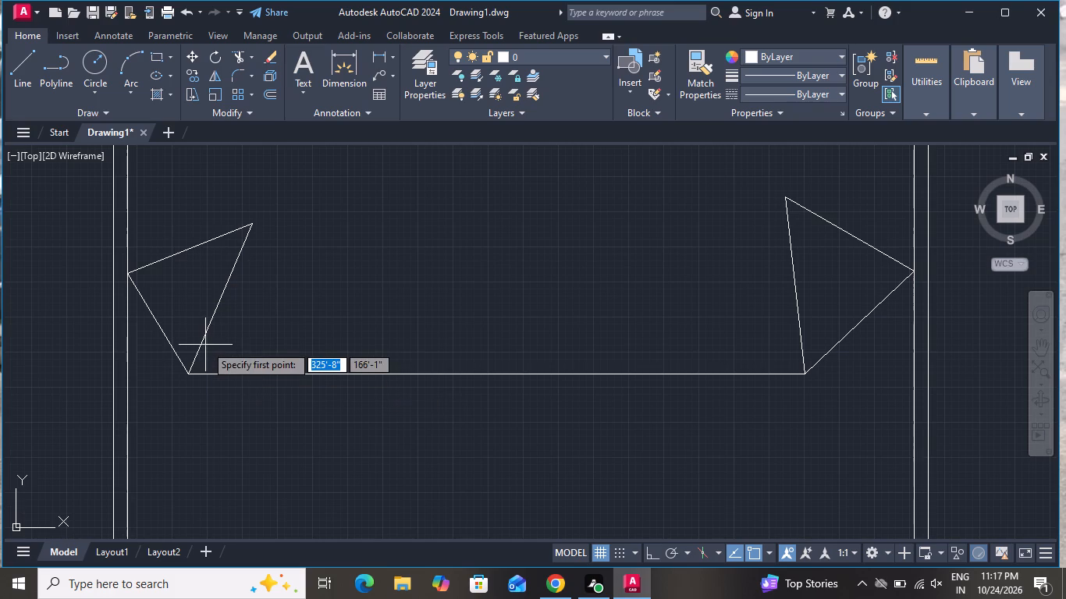
click(199, 344)
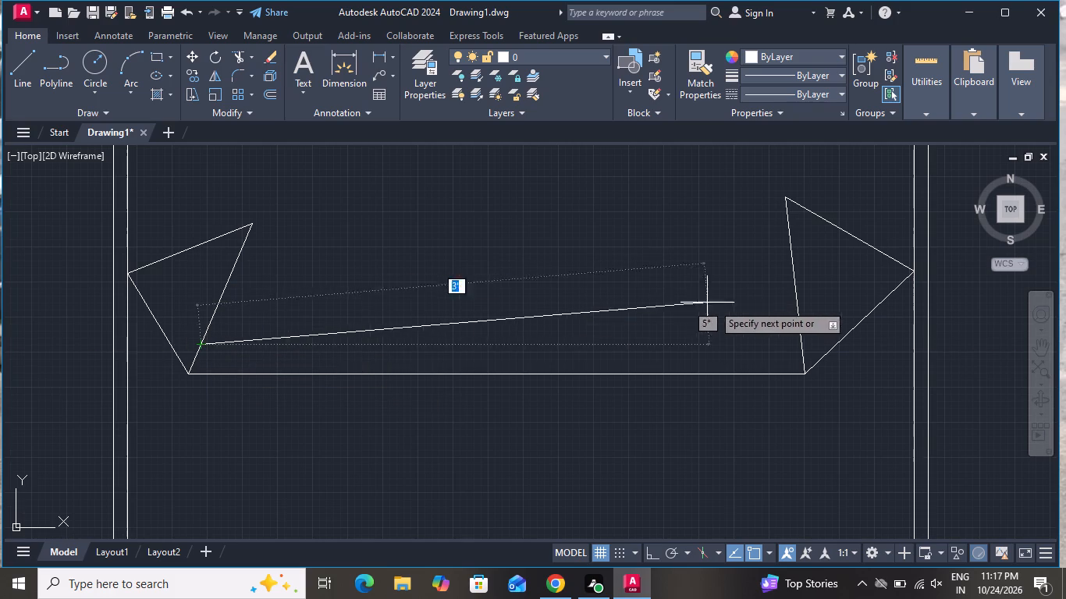
click(799, 346)
right_click(799, 346)
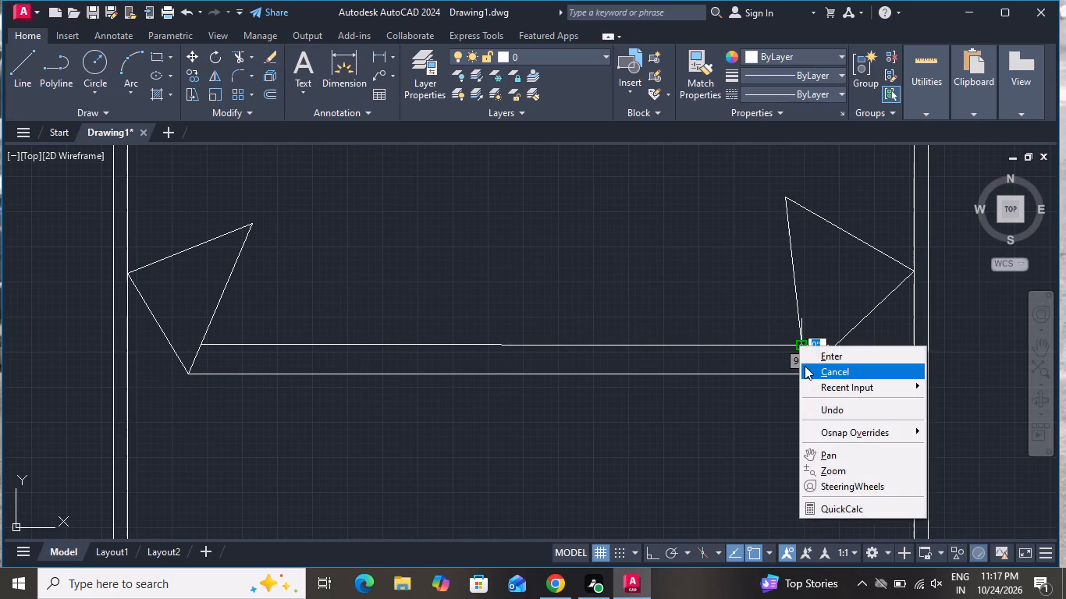
click(805, 366)
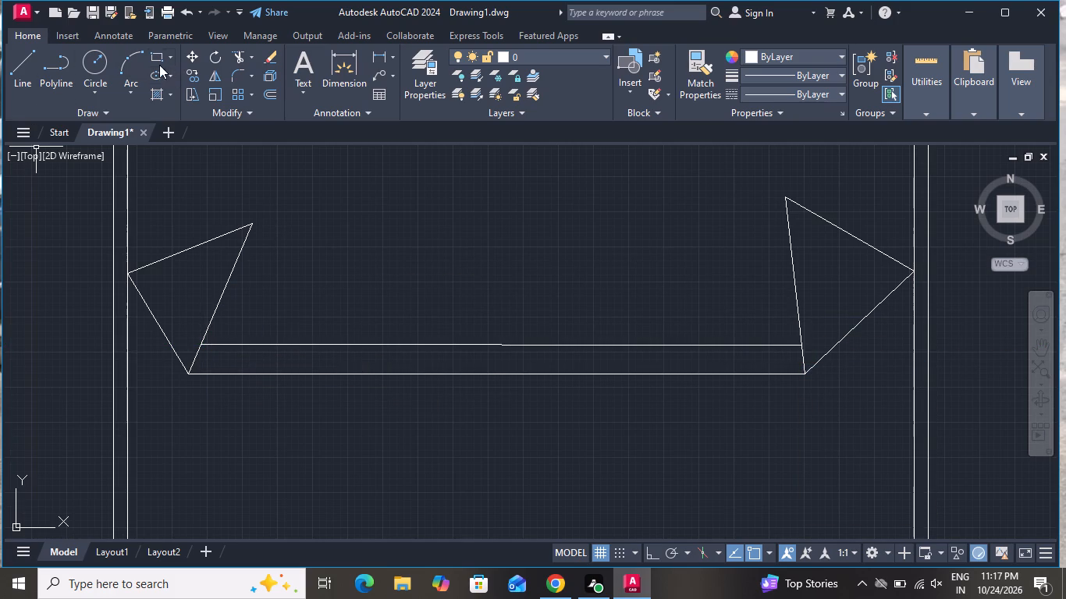
Draw a small pillow rectangle in the bed's lower-left part, below the fold lines.
click(158, 58)
scroll(418, 320, down, 2)
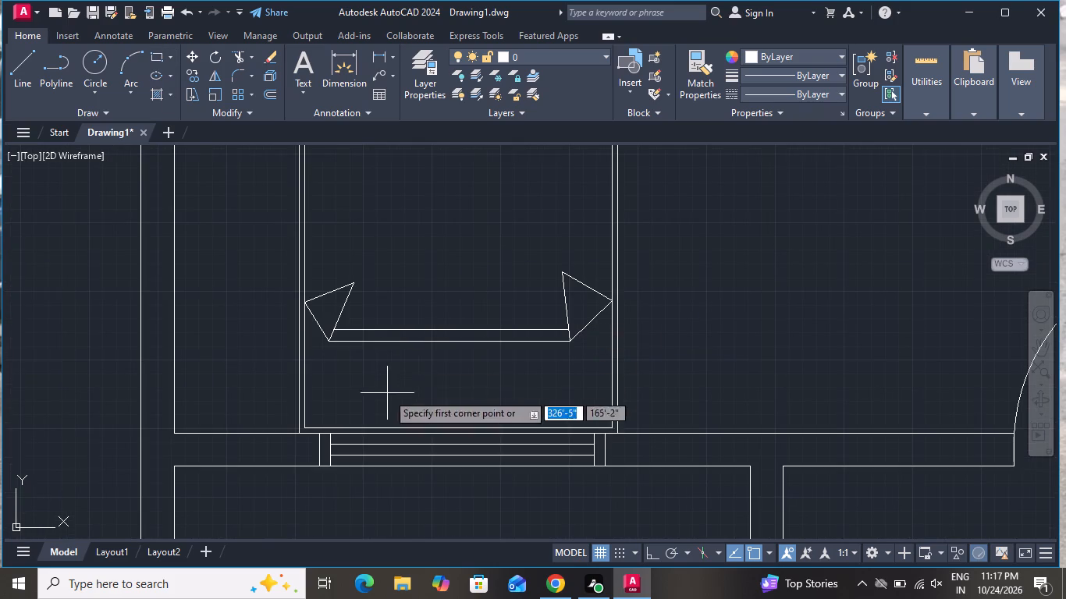
click(340, 373)
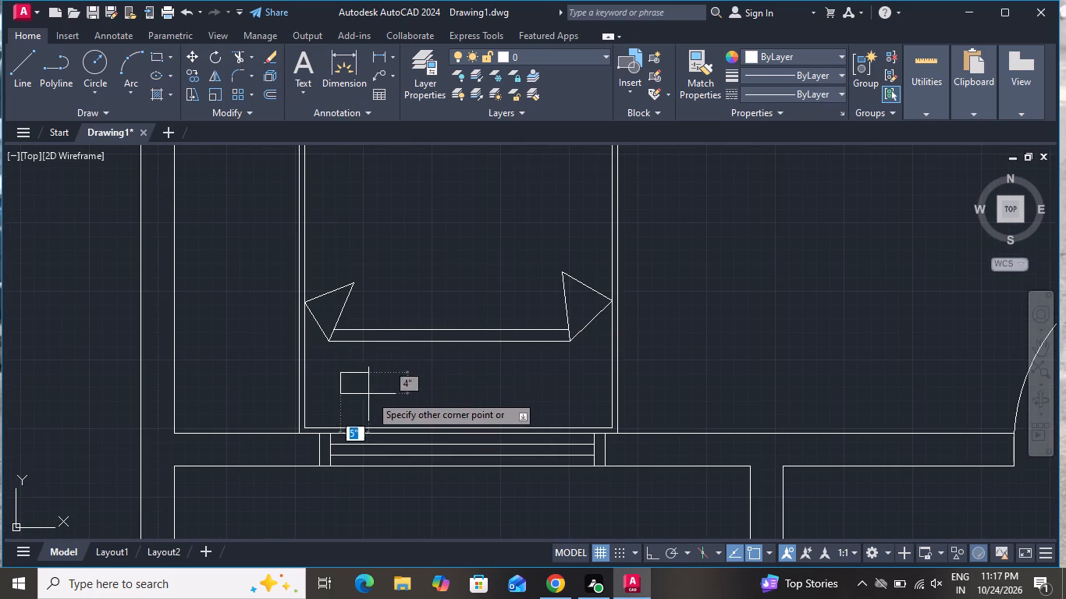
click(414, 416)
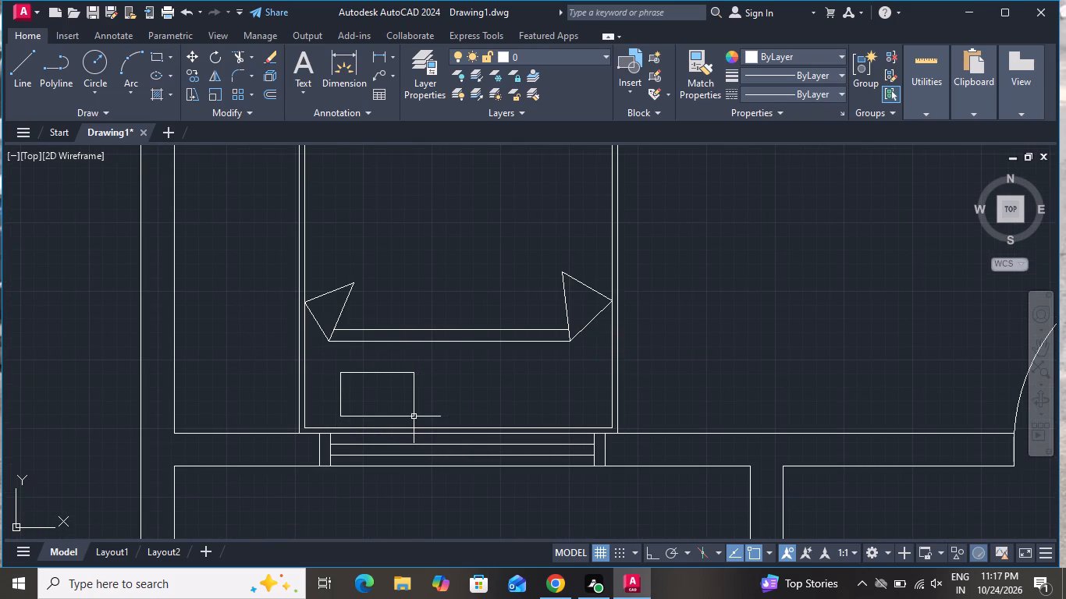
Copy the pillow rectangle about 2'-2" to the right within the bed.
click(413, 409)
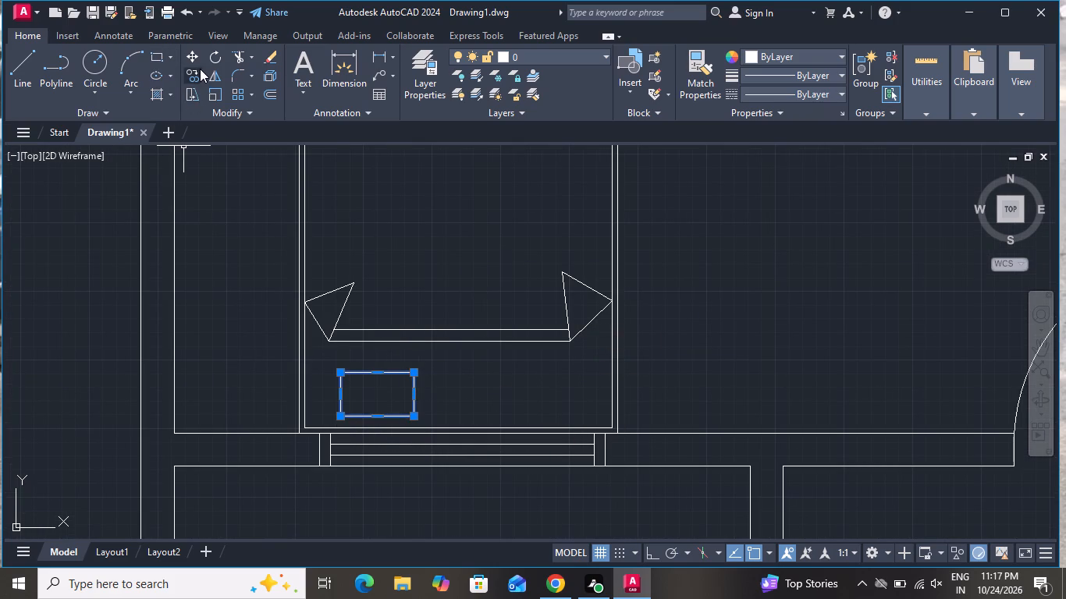
click(200, 69)
click(386, 392)
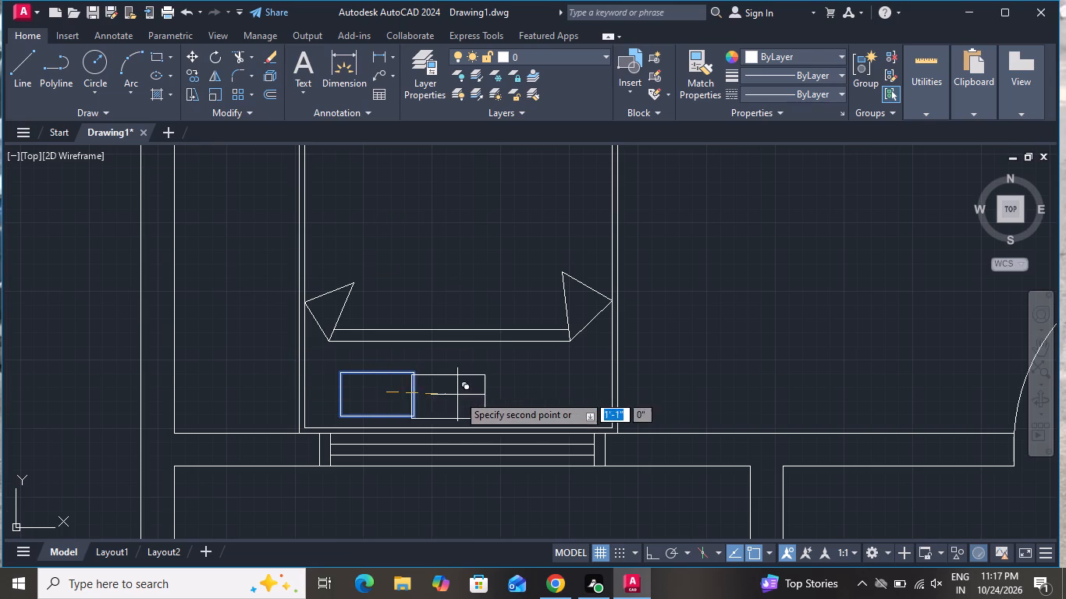
click(531, 390)
right_click(531, 390)
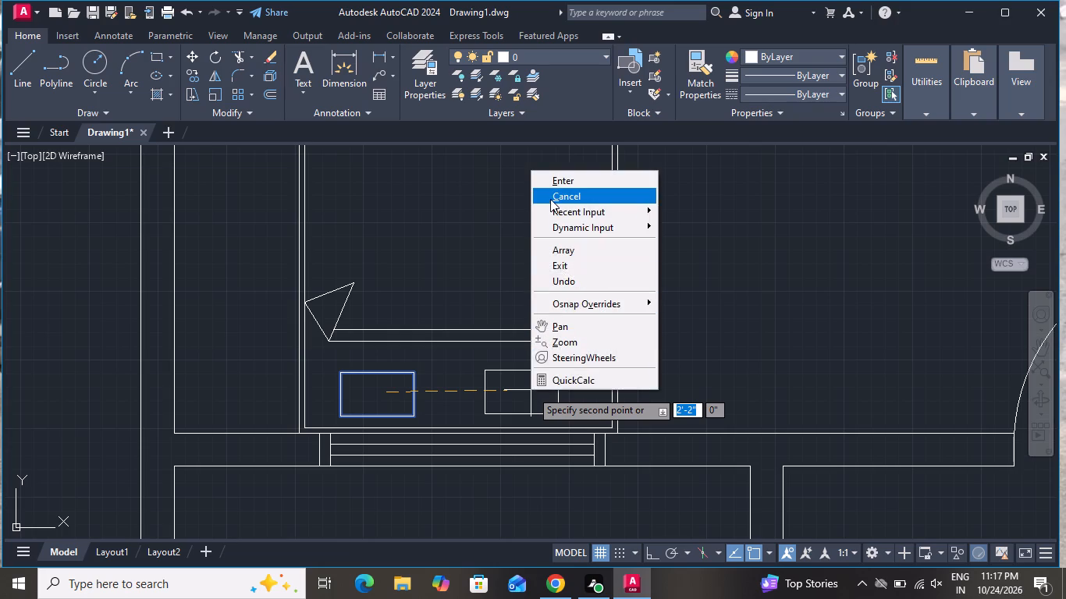
click(550, 197)
Draw a bedside table rectangle about 1' by 1' just to the right of the bed, near the room's lower wall.
scroll(511, 467, down, 2)
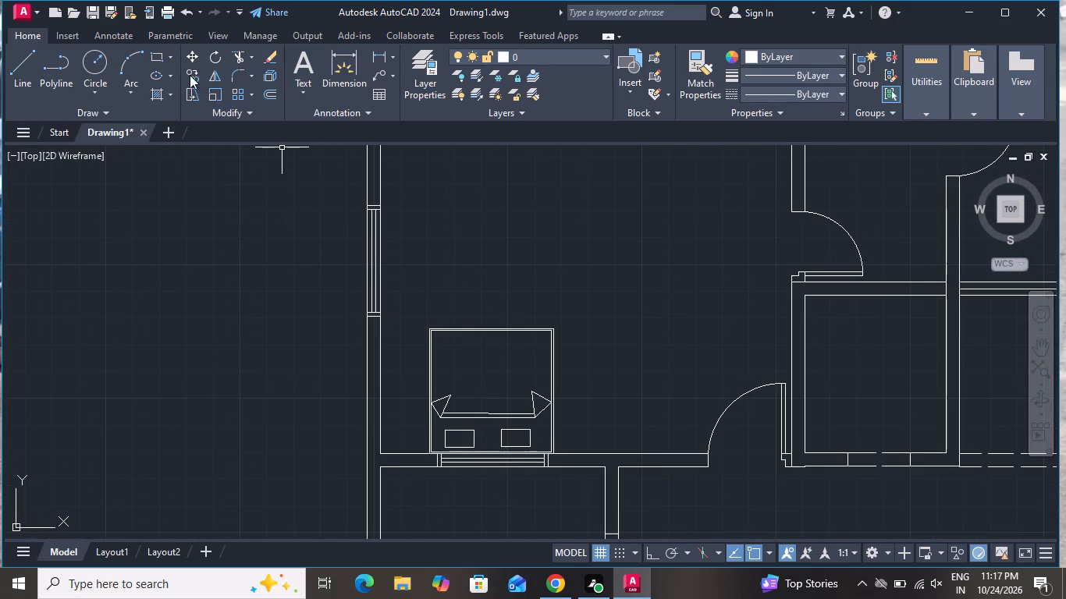
click(157, 56)
scroll(563, 452, up, 2)
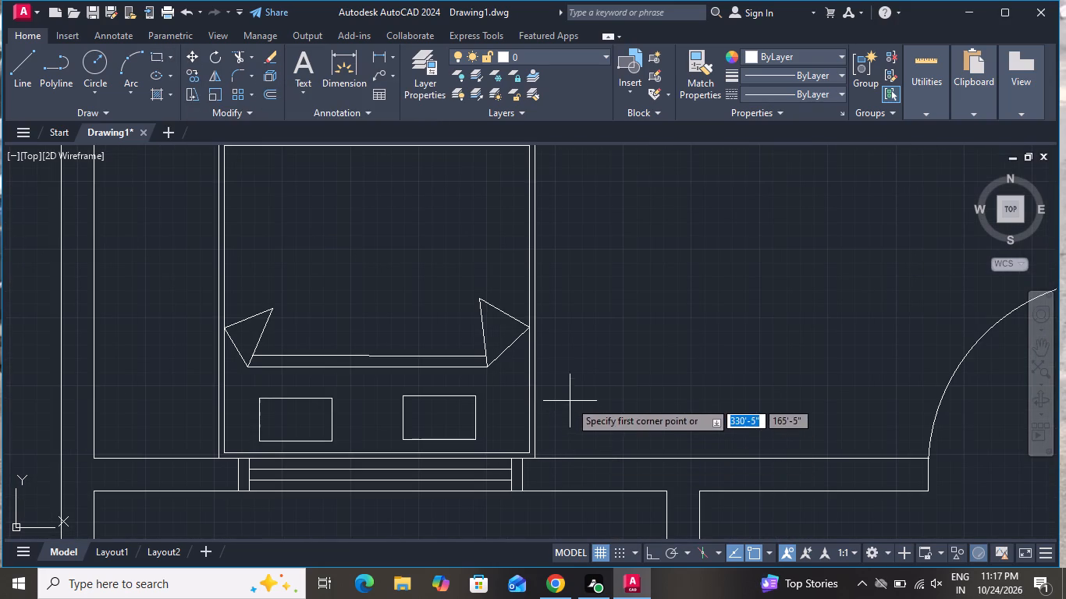
click(565, 373)
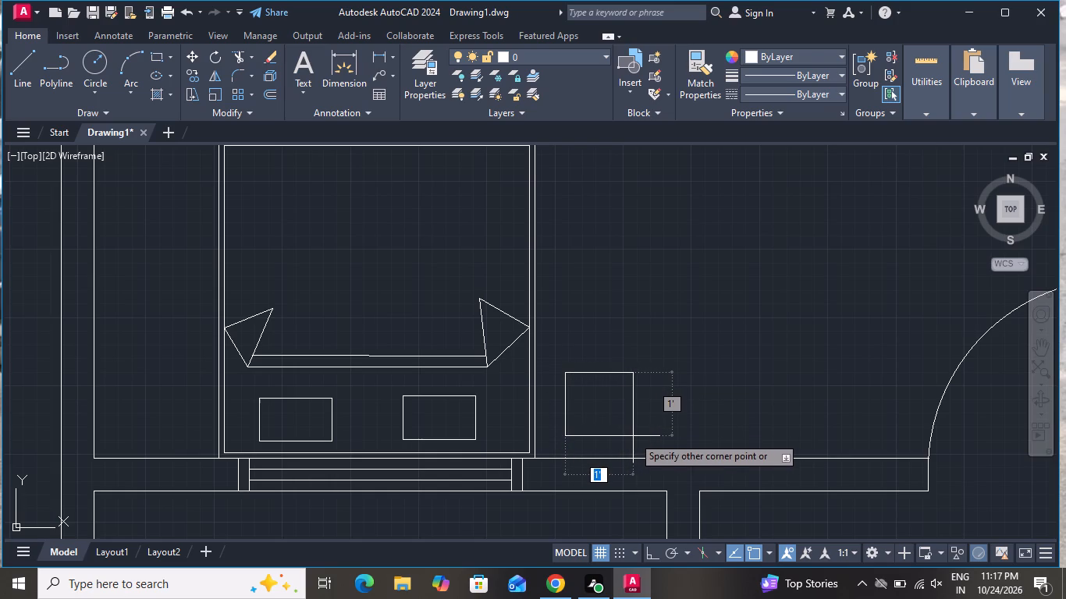
click(635, 436)
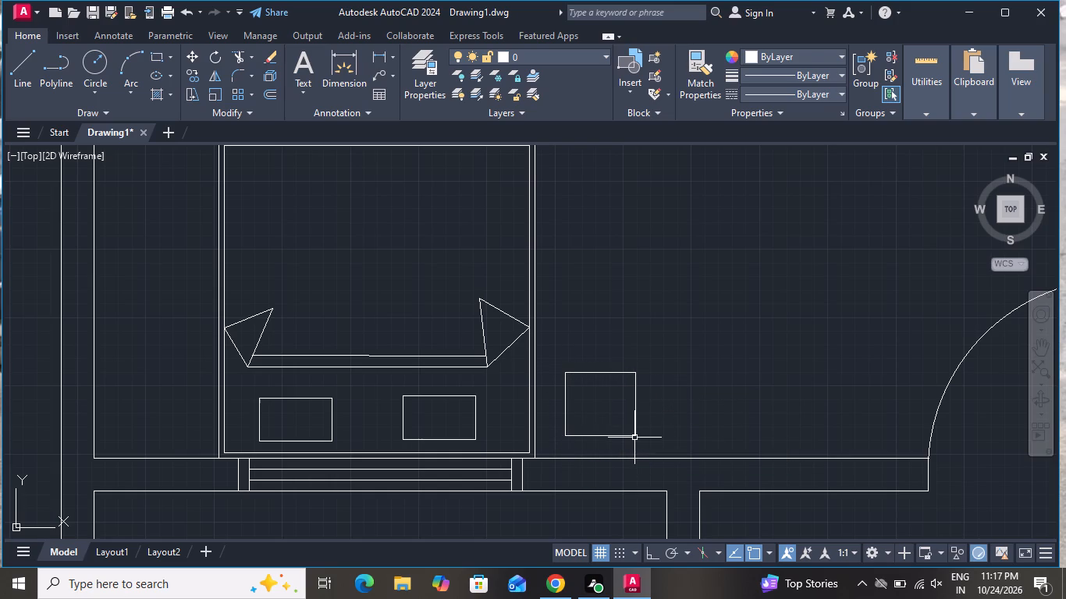
Offset the bedside table rectangle inward by 1".
text(o 1)
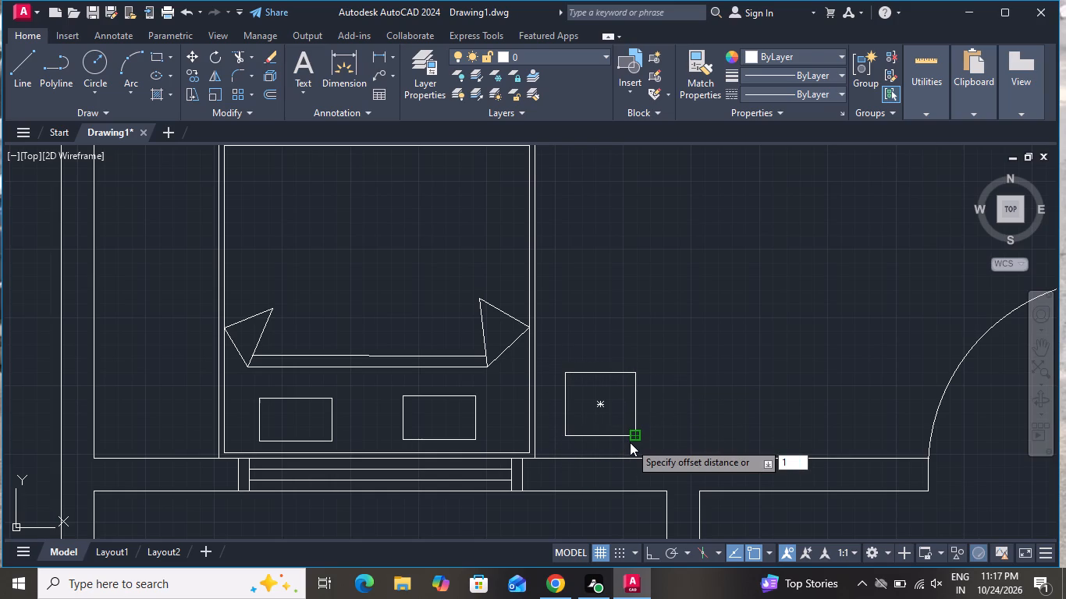
key(shift+quotedbl)
key(Return)
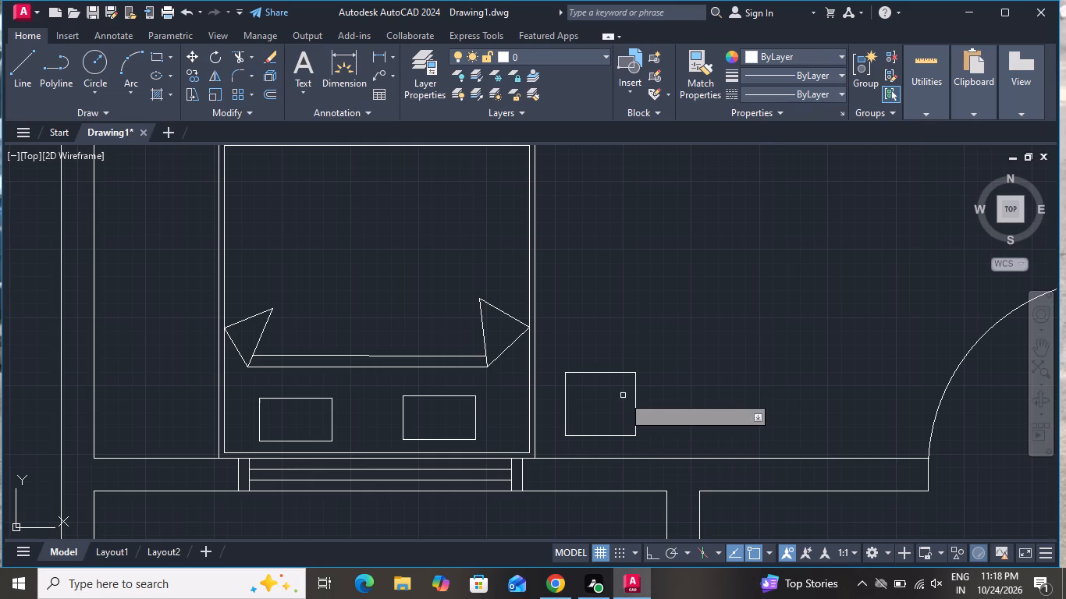
click(619, 372)
click(619, 388)
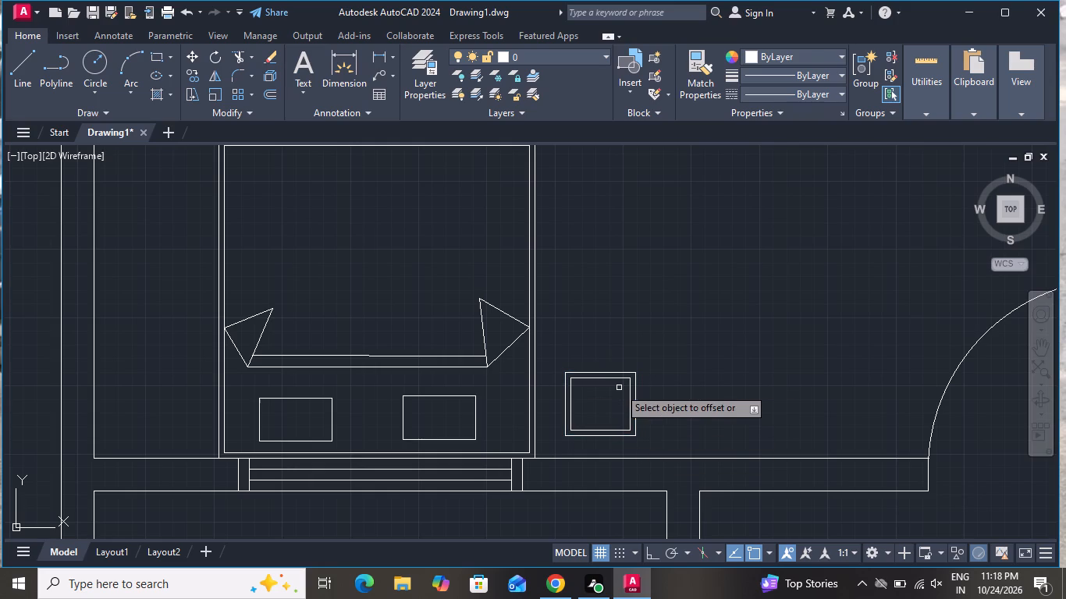
right_click(619, 388)
click(666, 413)
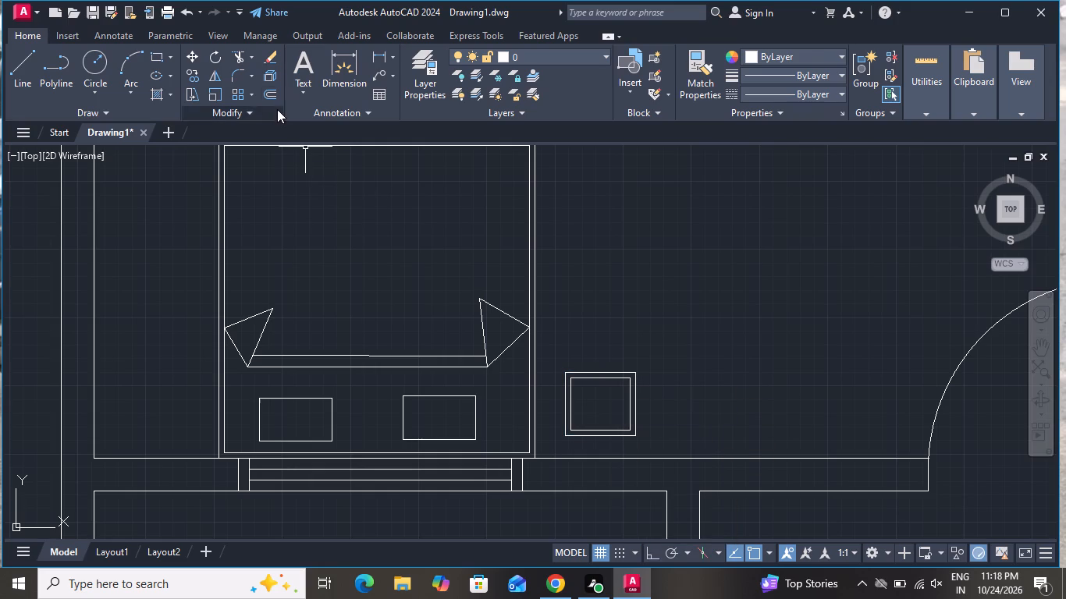
Draw a lamp circle centred in the double-outlined bedside table, kept within its inner outline.
click(96, 71)
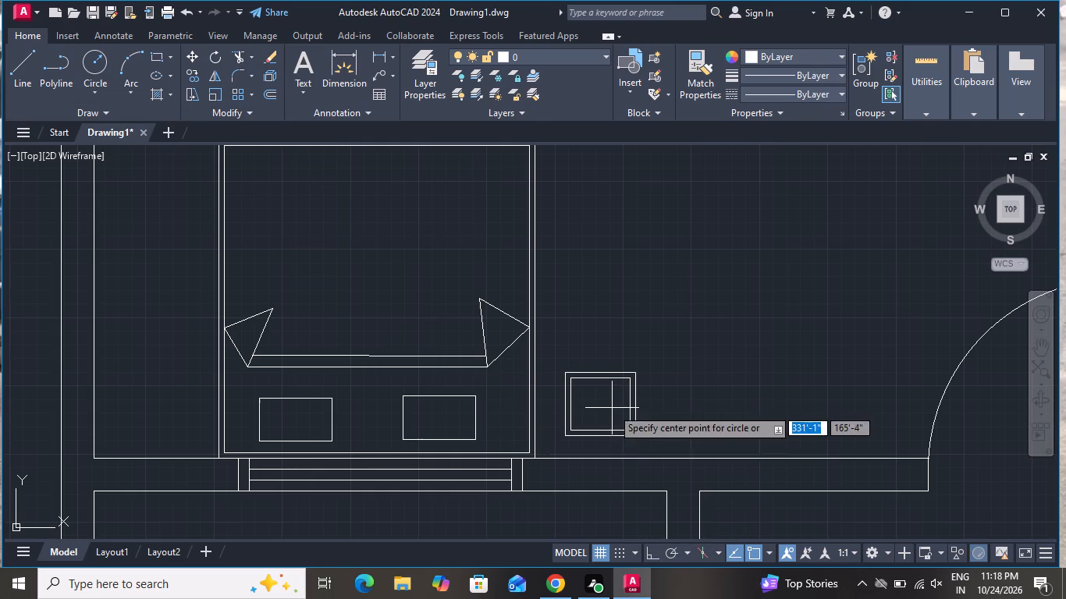
scroll(612, 407, up, 2)
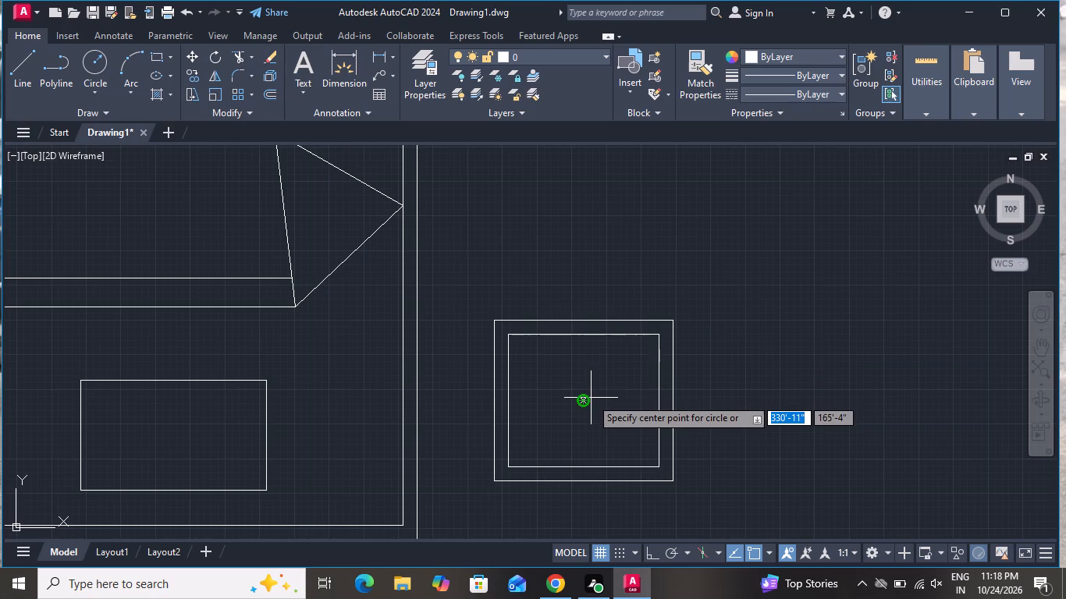
click(584, 401)
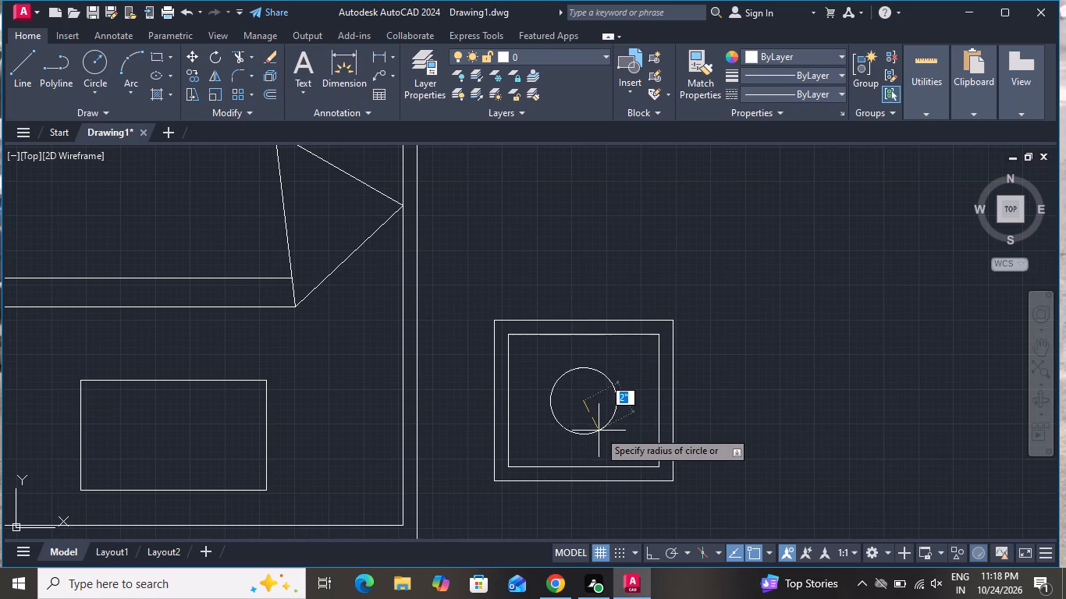
click(602, 438)
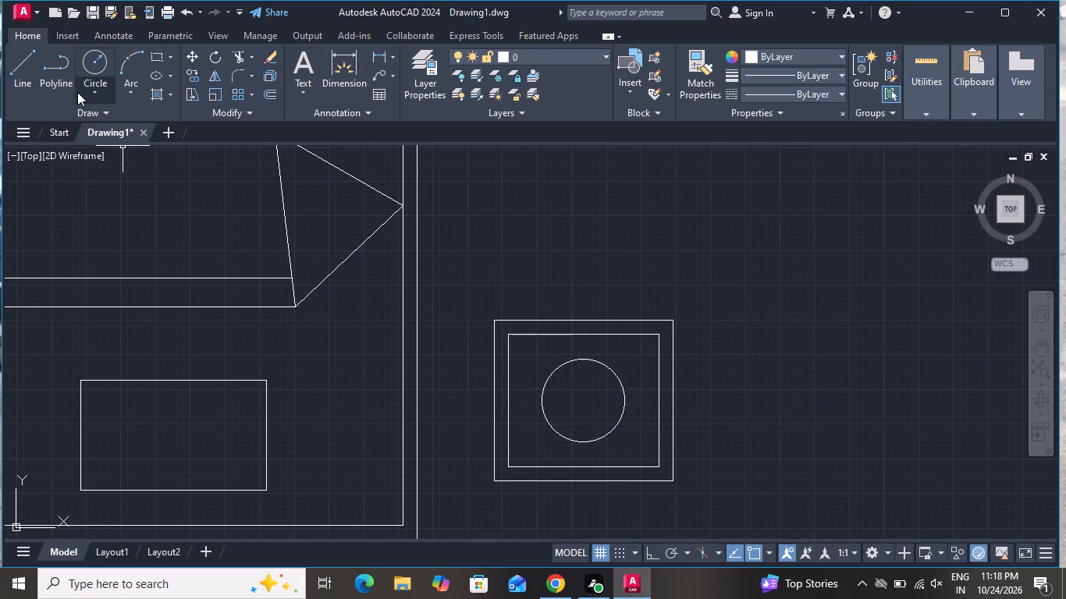
Draw a horizontal line through the lamp circle's centre, extending slightly past the circle on both sides.
click(23, 73)
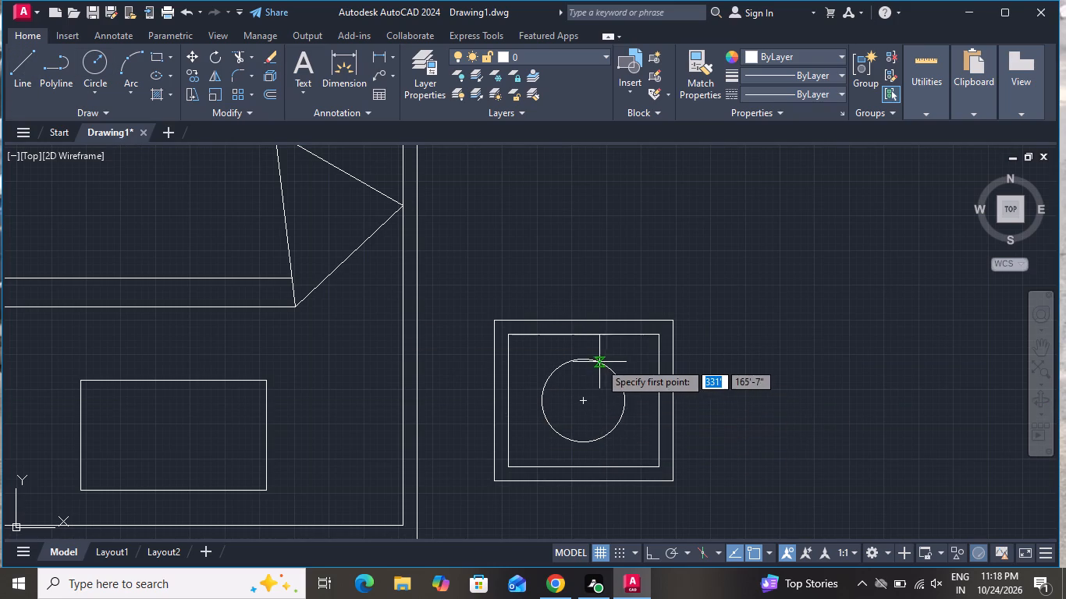
click(523, 400)
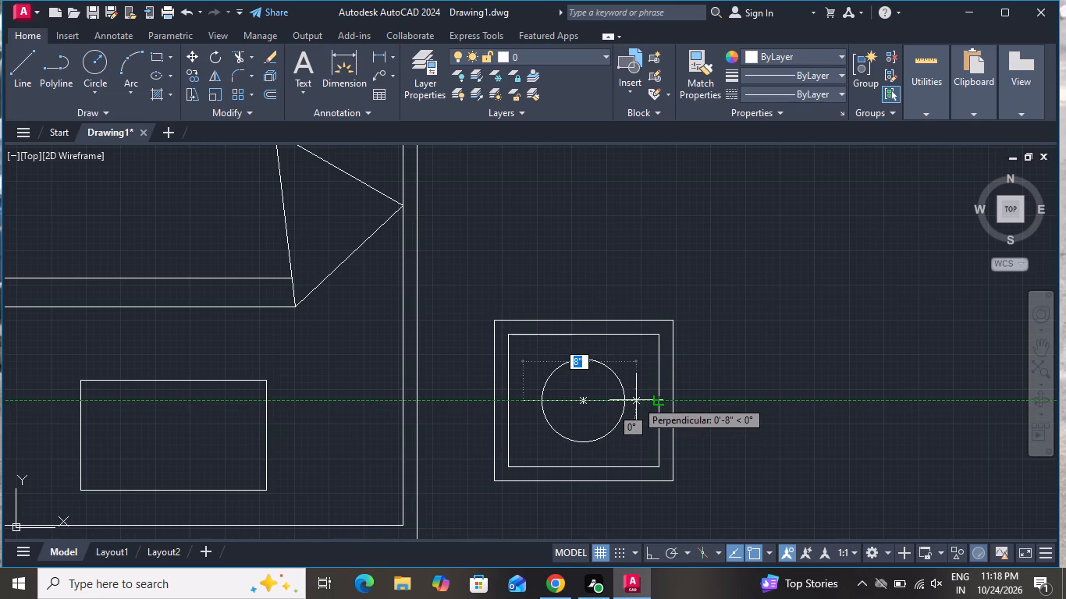
click(645, 399)
right_click(645, 399)
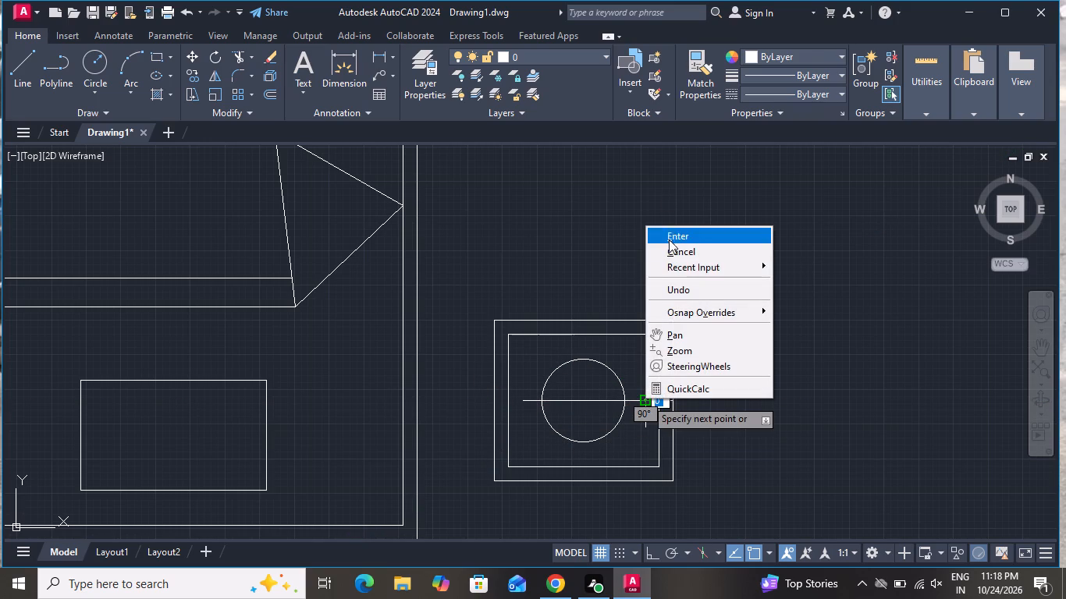
click(671, 243)
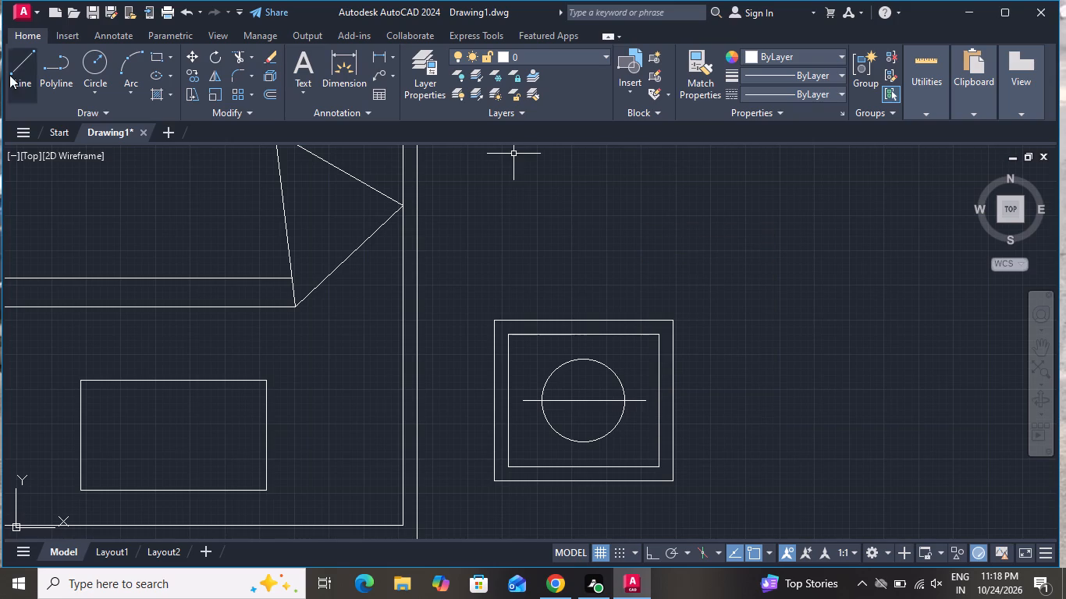
With Ortho turned on, draw a vertical line about 8" long through the lamp circle's centre, extending slightly past it at both ends.
click(13, 79)
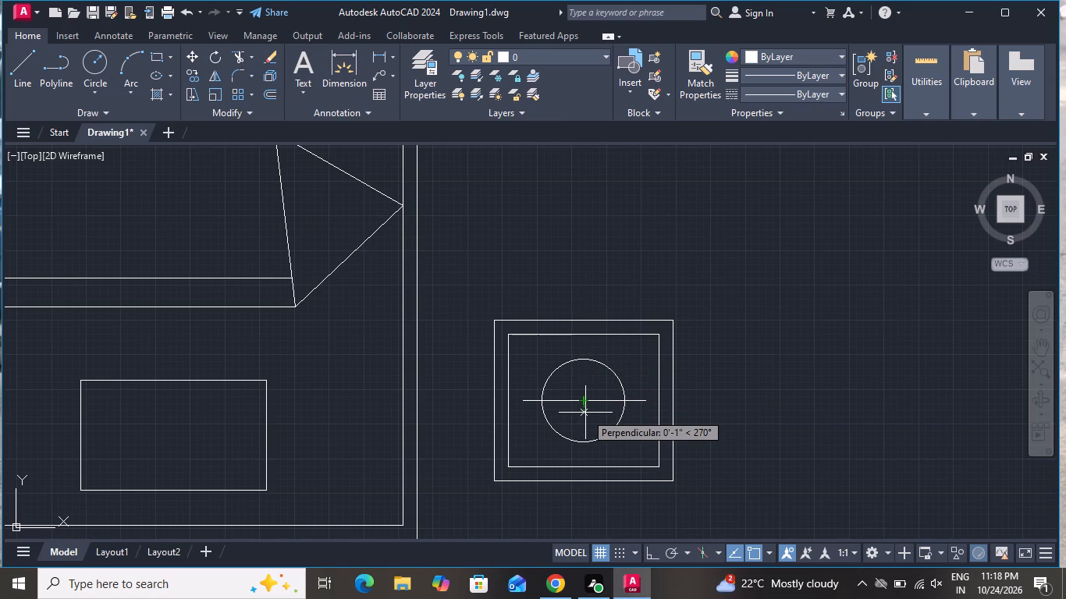
click(581, 346)
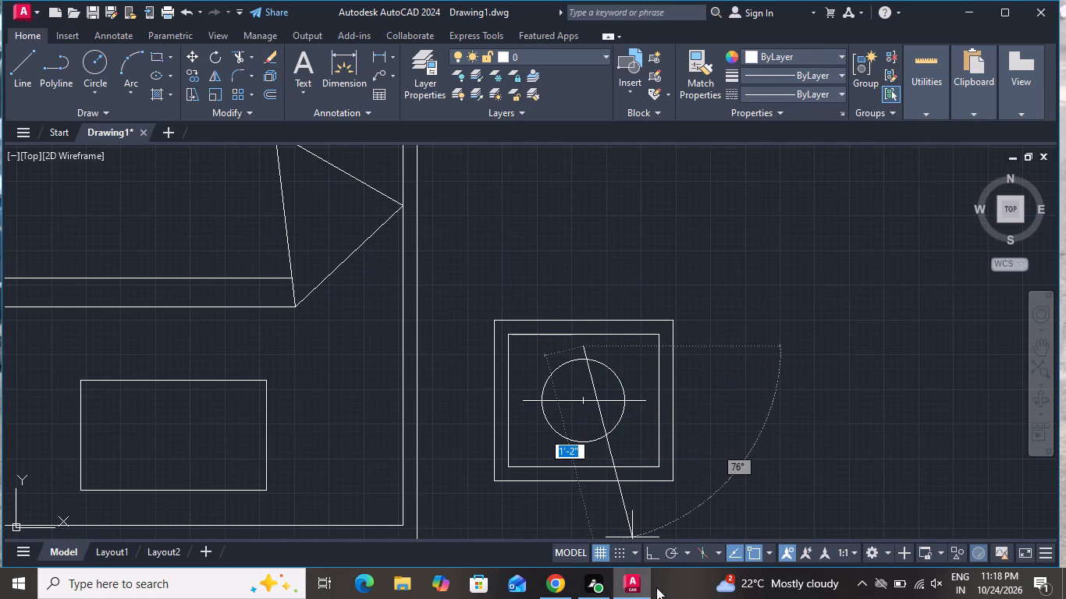
click(652, 553)
scroll(586, 455, up, 1)
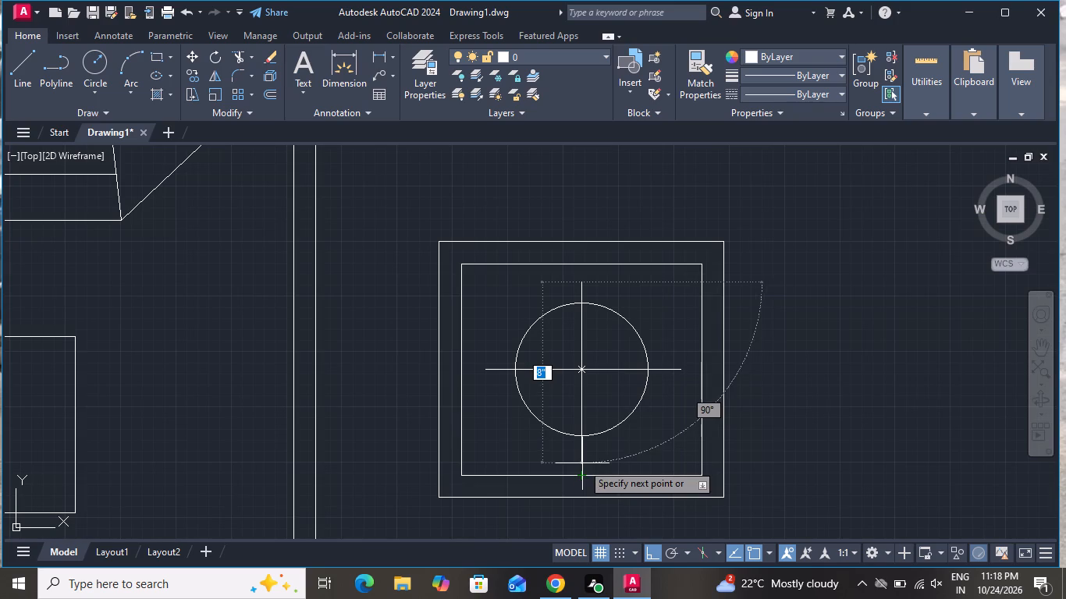
click(582, 462)
right_click(582, 462)
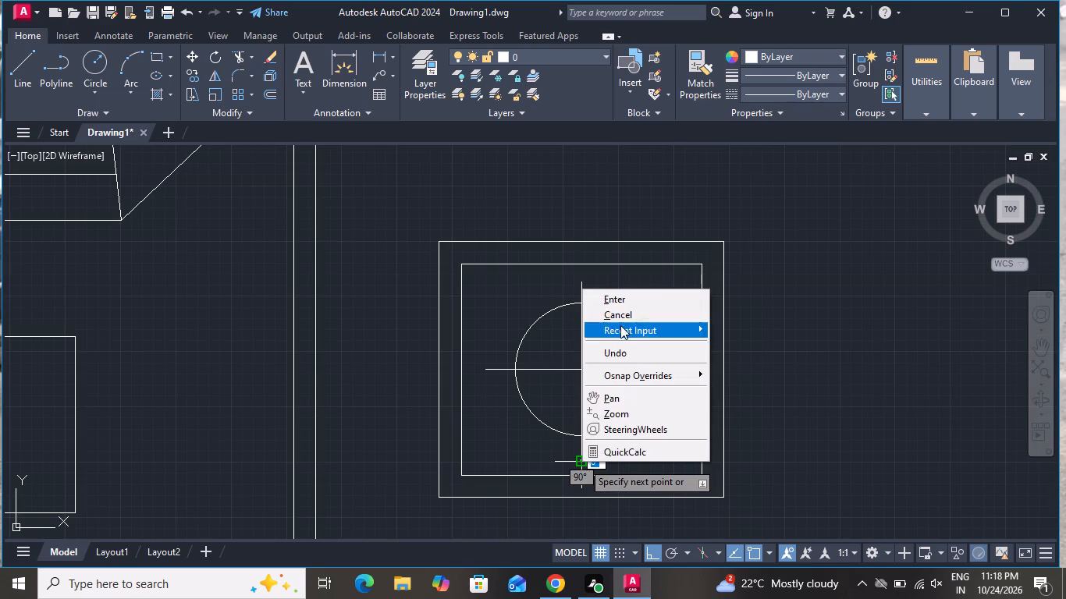
click(623, 314)
Copy the bedside table with its lamp symbol about 6'-9" horizontally to the other side of the bed.
scroll(634, 382, down, 3)
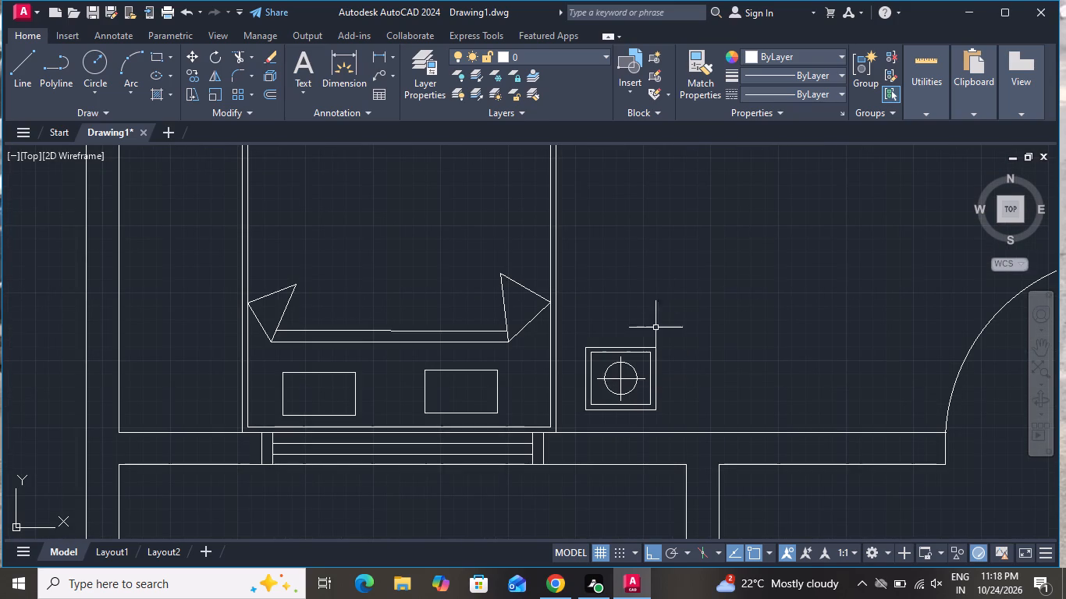
click(682, 328)
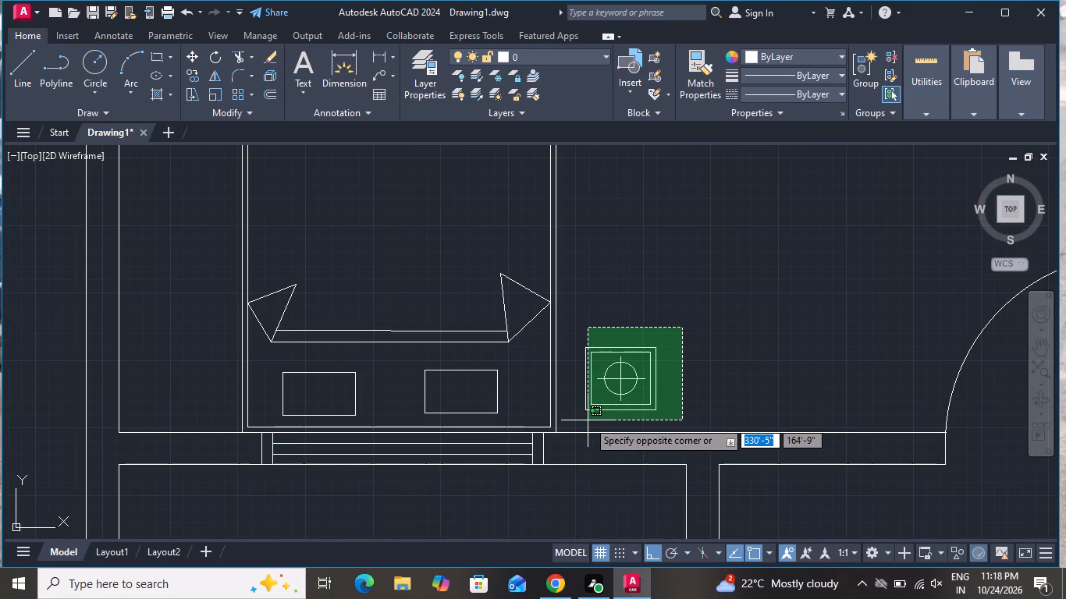
click(578, 420)
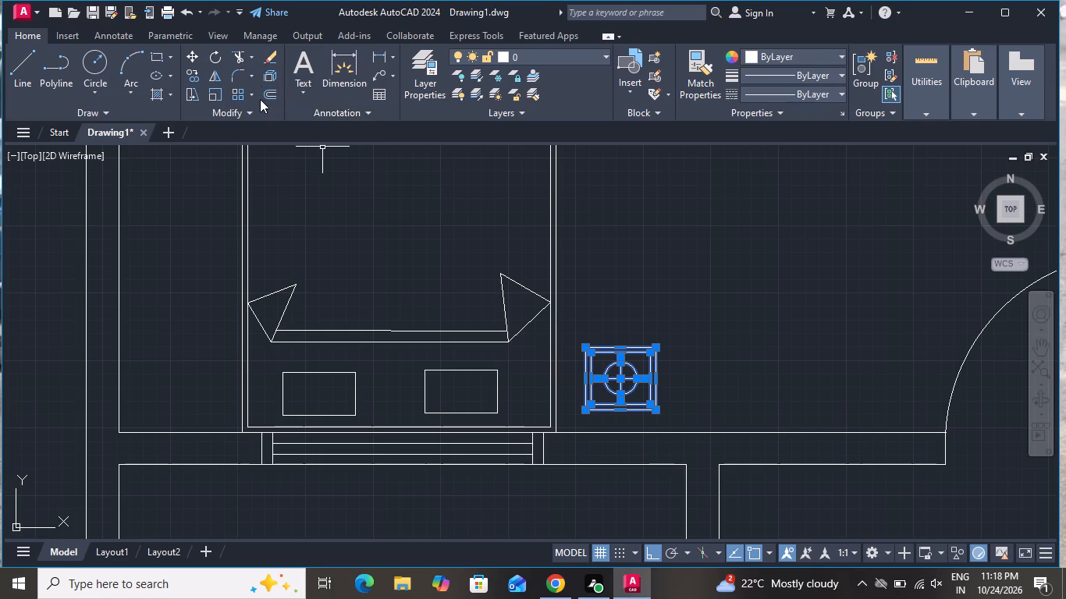
click(197, 74)
click(620, 372)
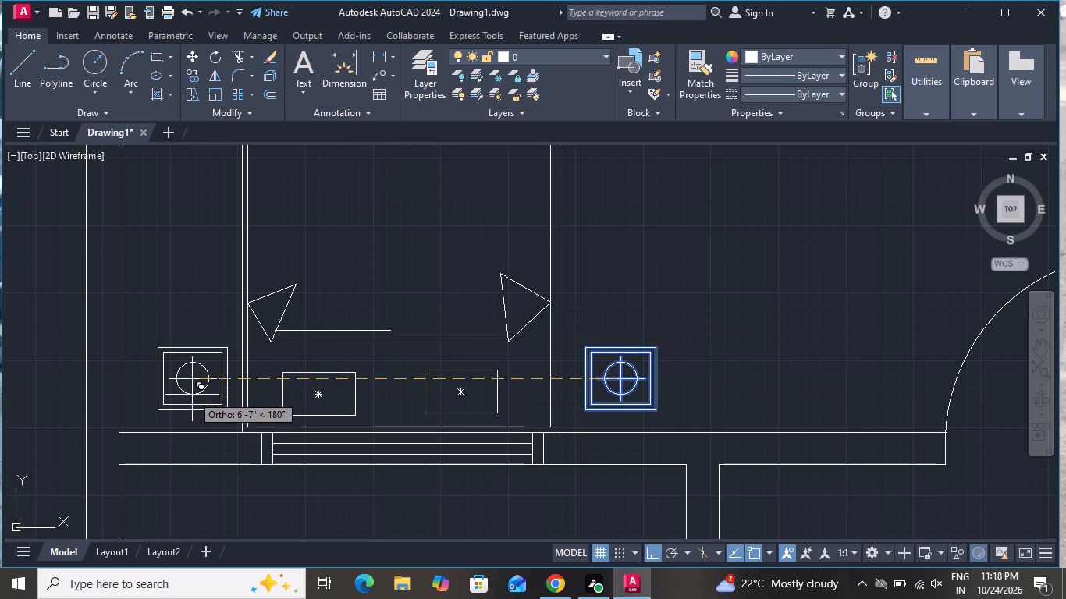
click(184, 397)
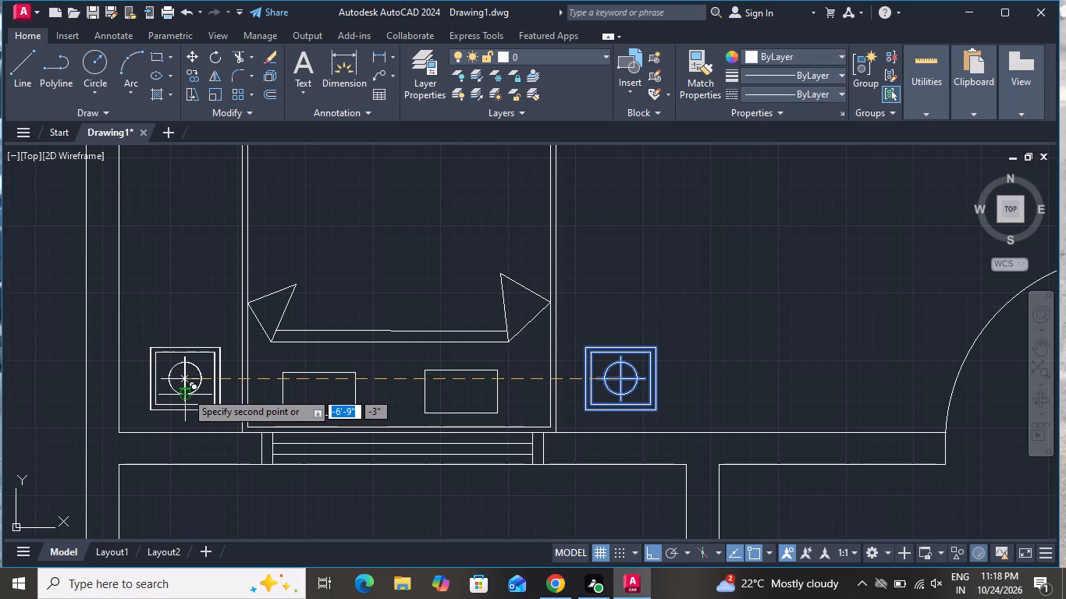
right_click(186, 392)
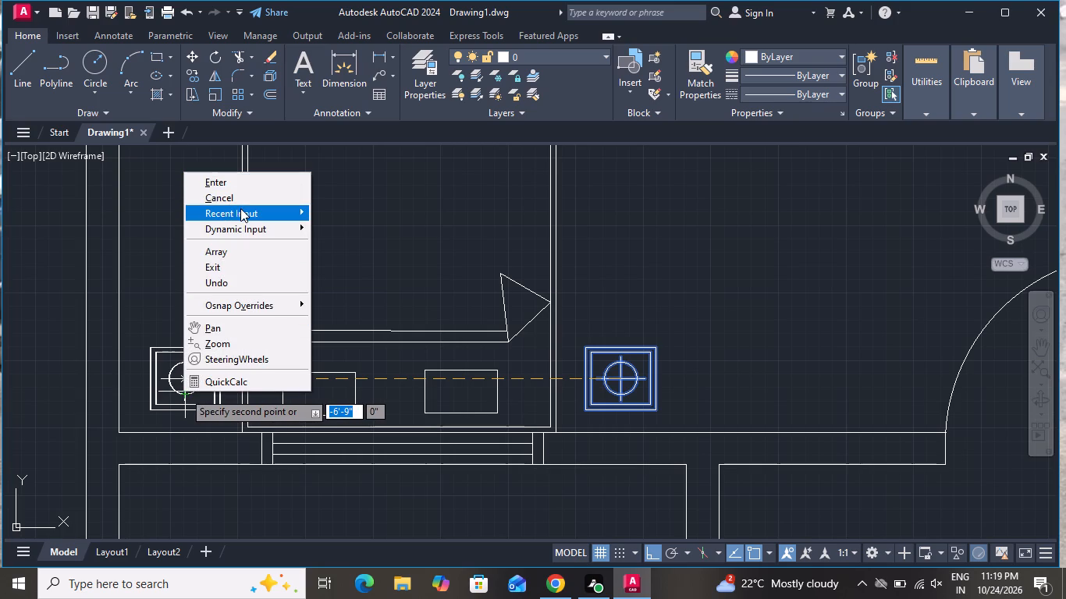
click(240, 199)
Delete the window from the upper wall of the bedroom.
scroll(312, 402, down, 2)
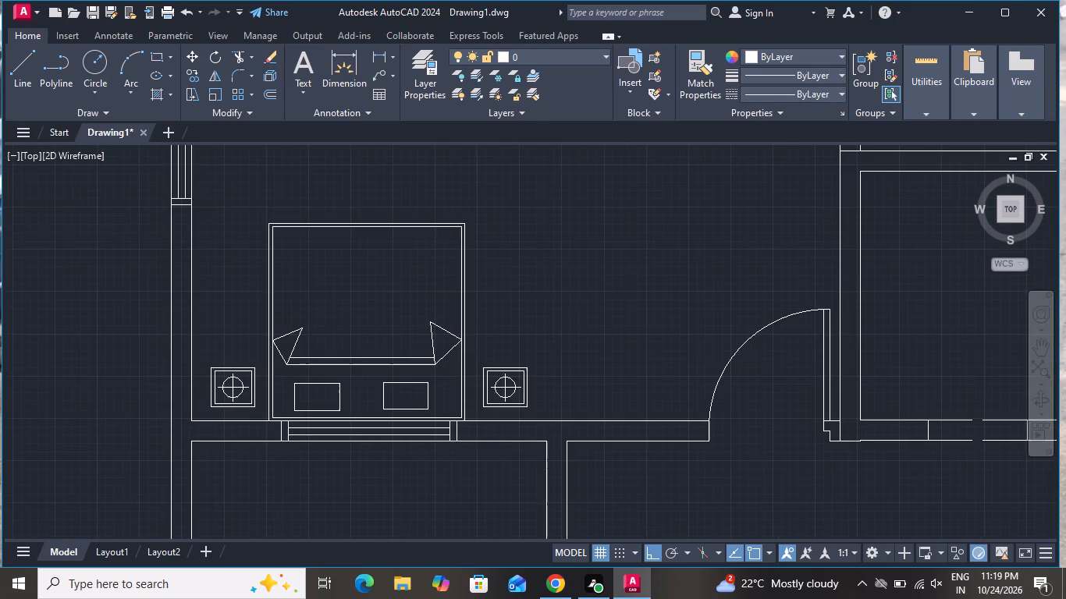
scroll(344, 431, down, 1)
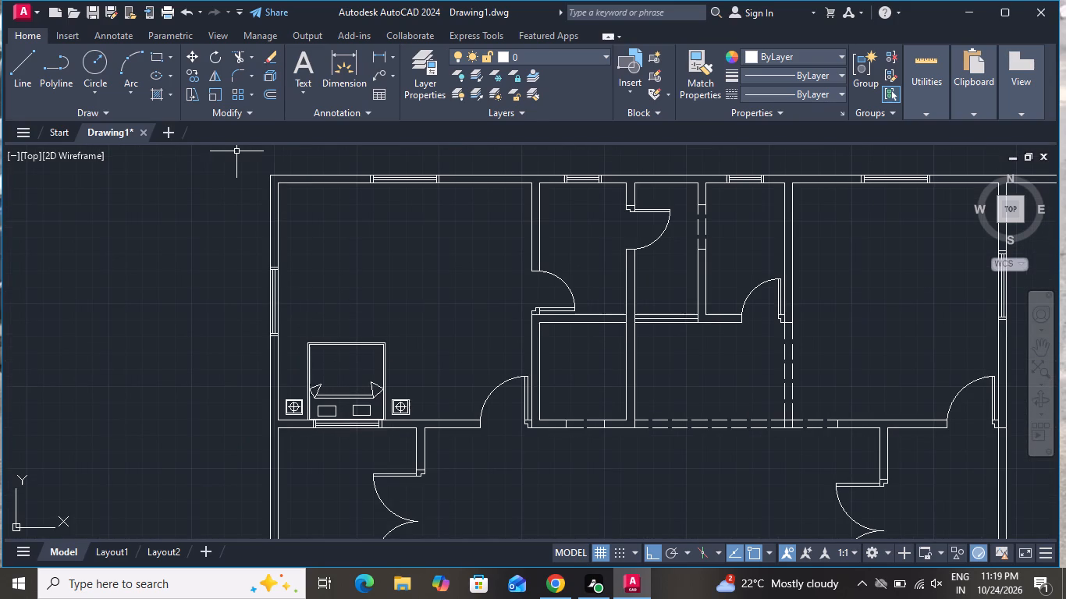
scroll(407, 178, up, 3)
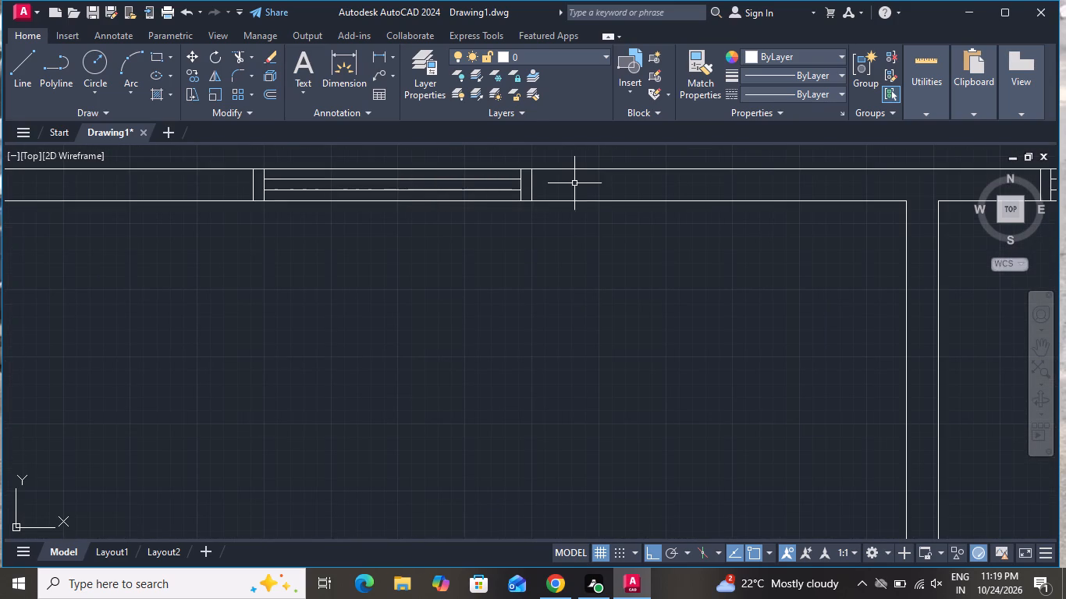
click(563, 179)
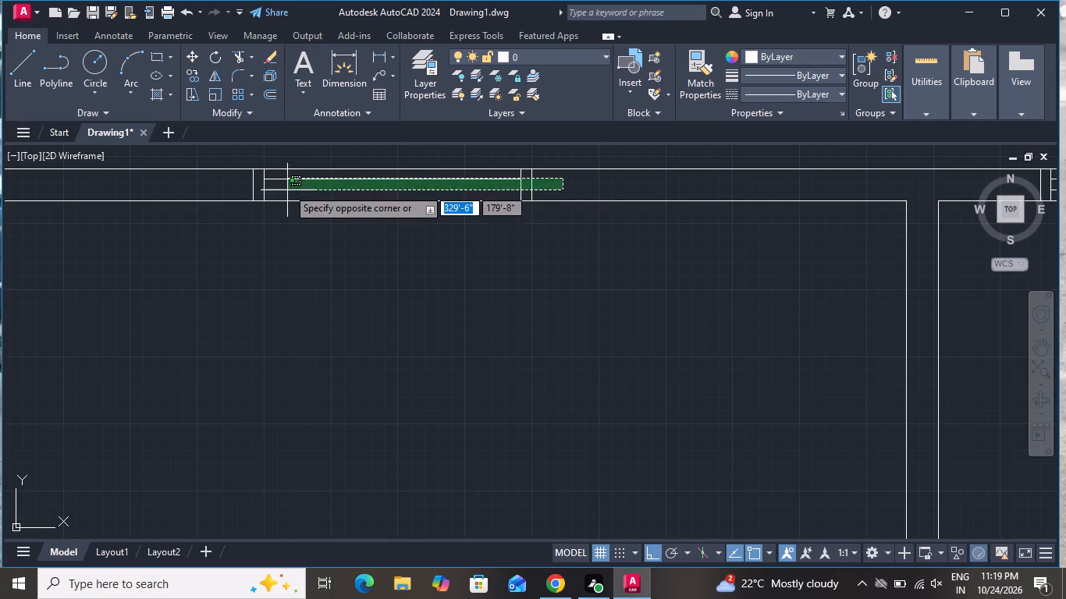
click(204, 196)
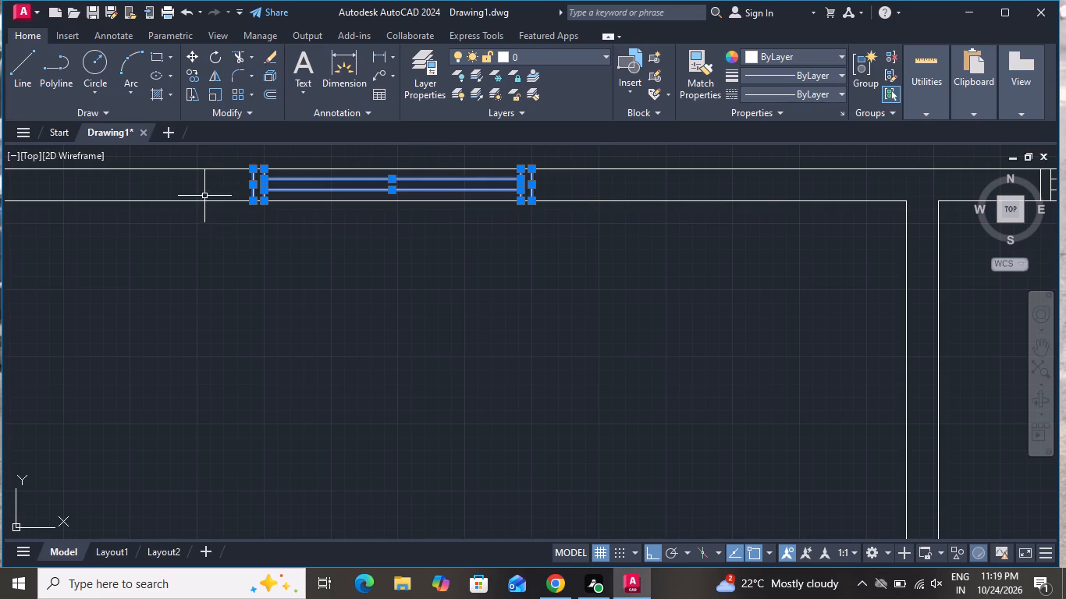
key(Delete)
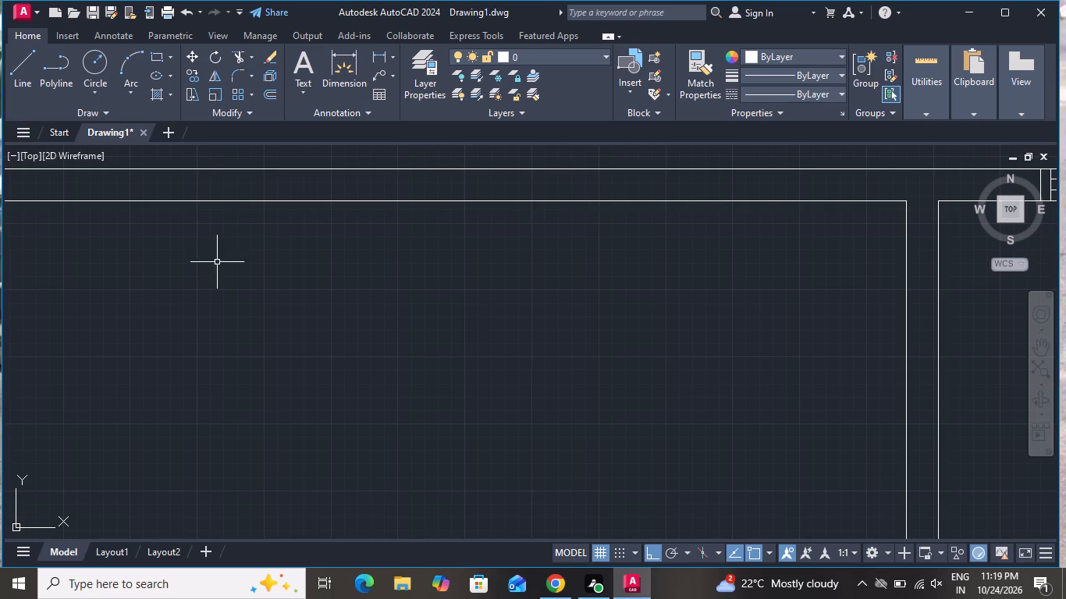
Draw a cabinet rectangle about 4'-9" by 1'-1" against the inner face of the bedroom's upper wall.
click(154, 54)
scroll(286, 275, down, 3)
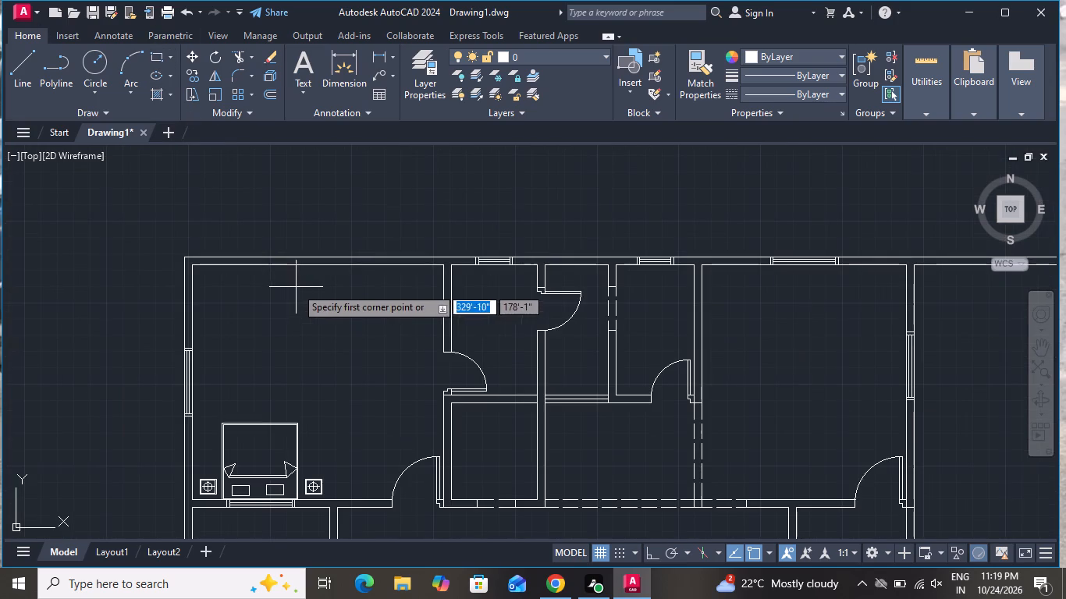
scroll(263, 289, up, 1)
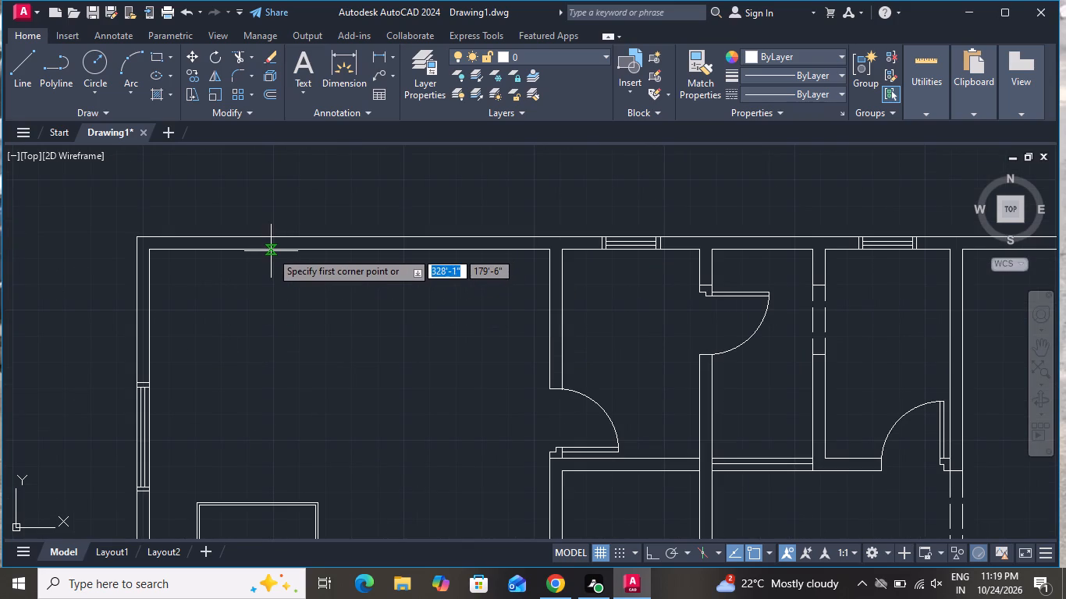
click(274, 249)
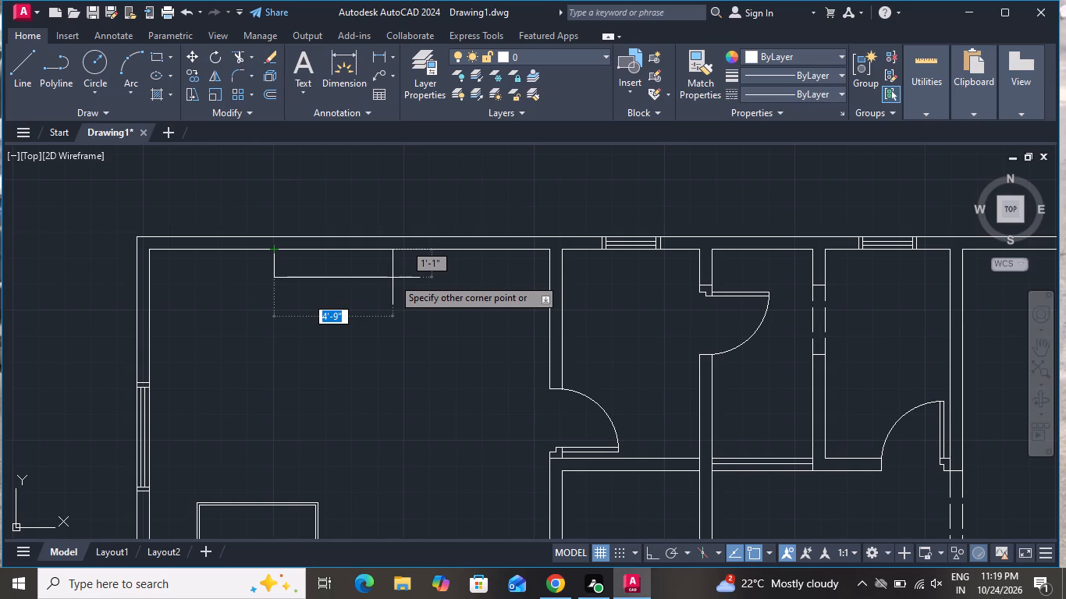
click(393, 278)
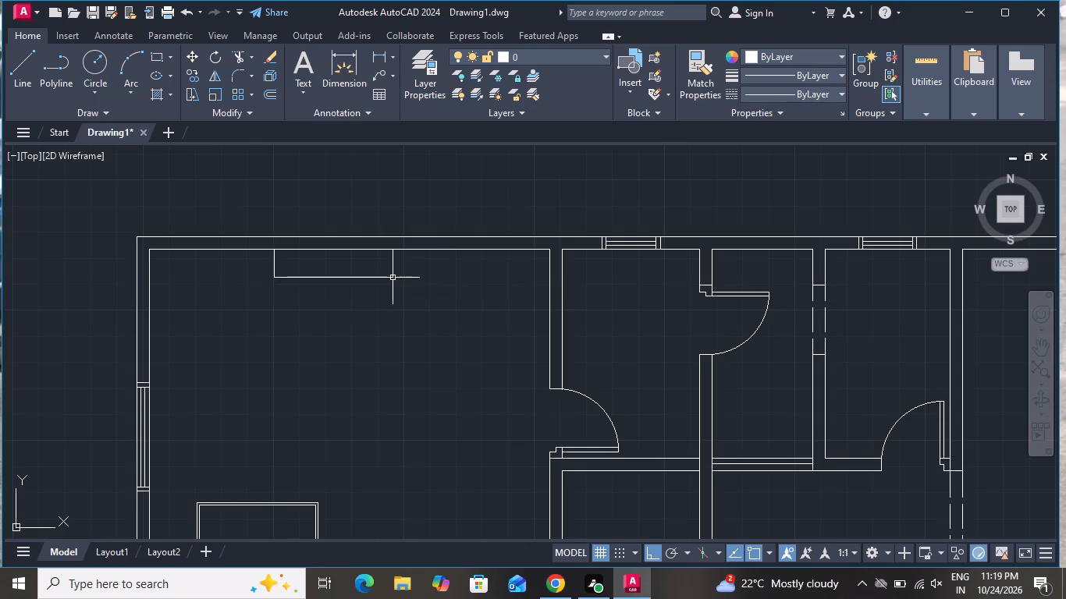
Draw a thin rectangle about 3'-8" by 2" inside the cabinet rectangle, near its front edge.
click(154, 52)
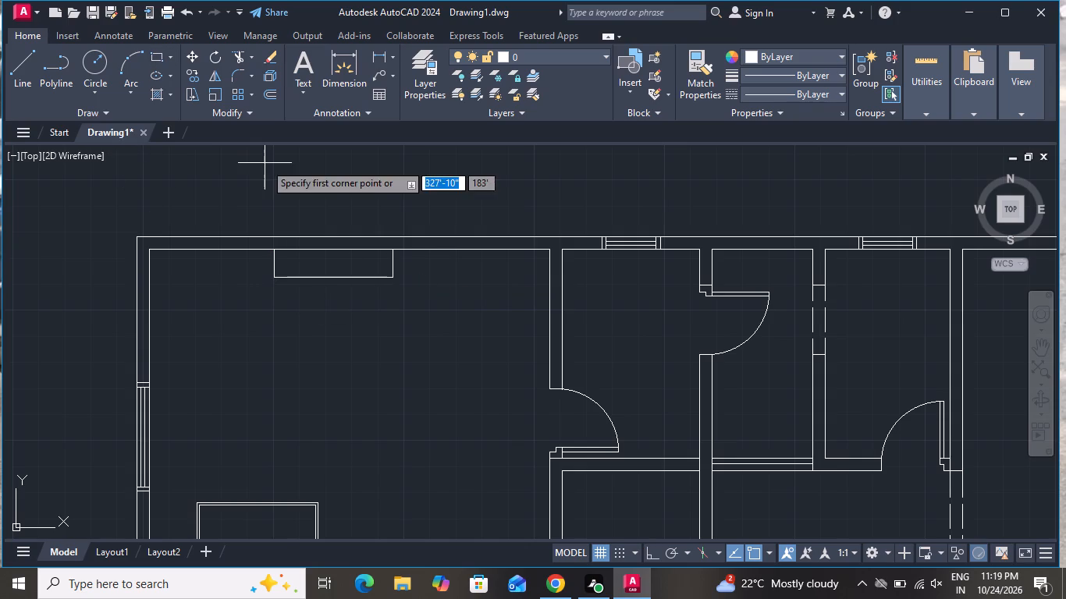
scroll(307, 232, up, 1)
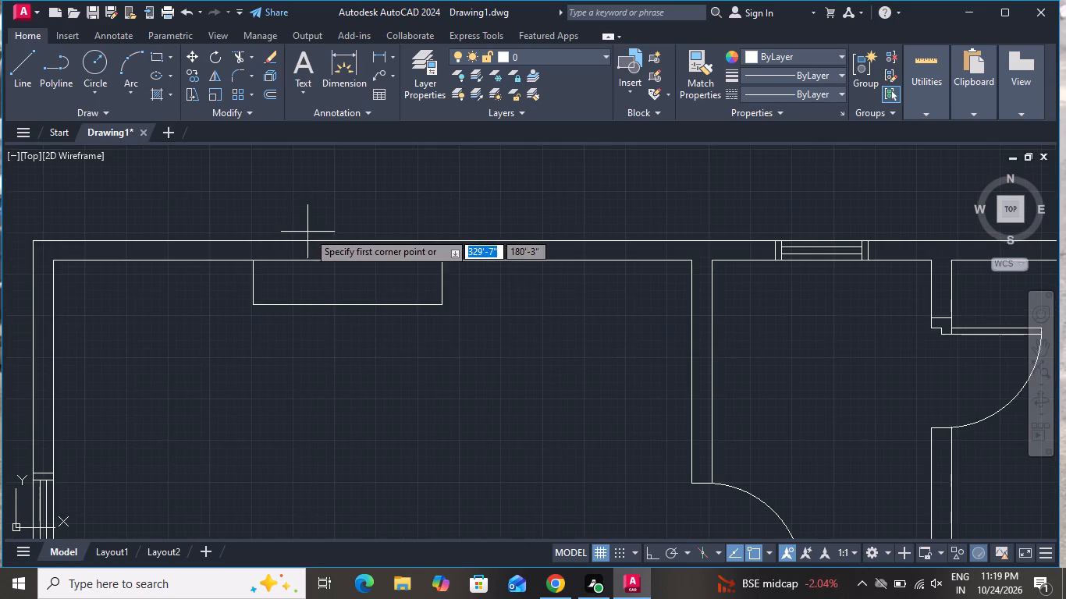
scroll(297, 275, up, 1)
click(252, 294)
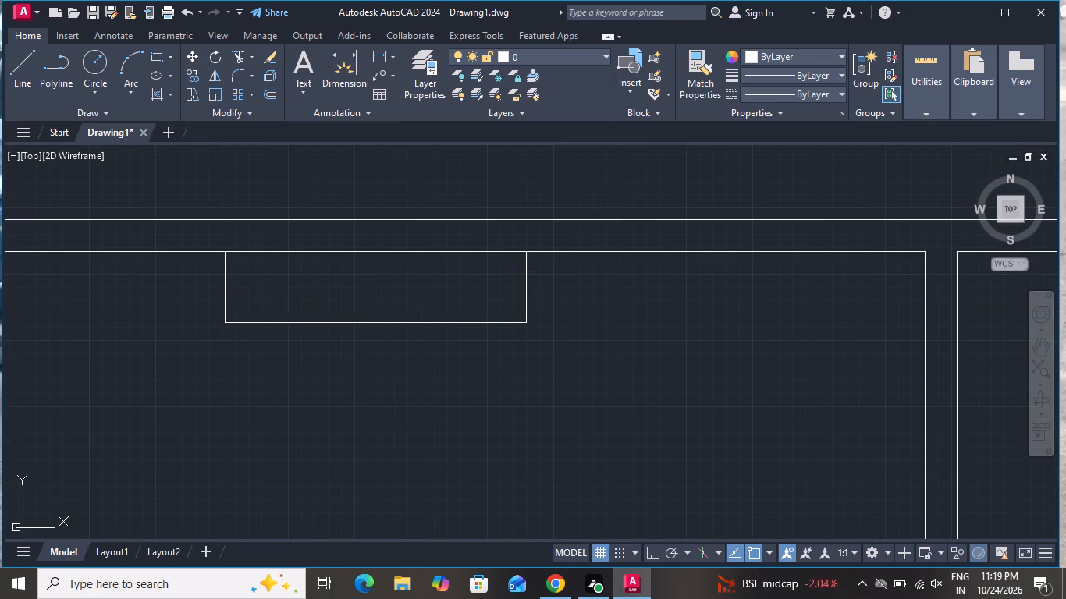
click(485, 303)
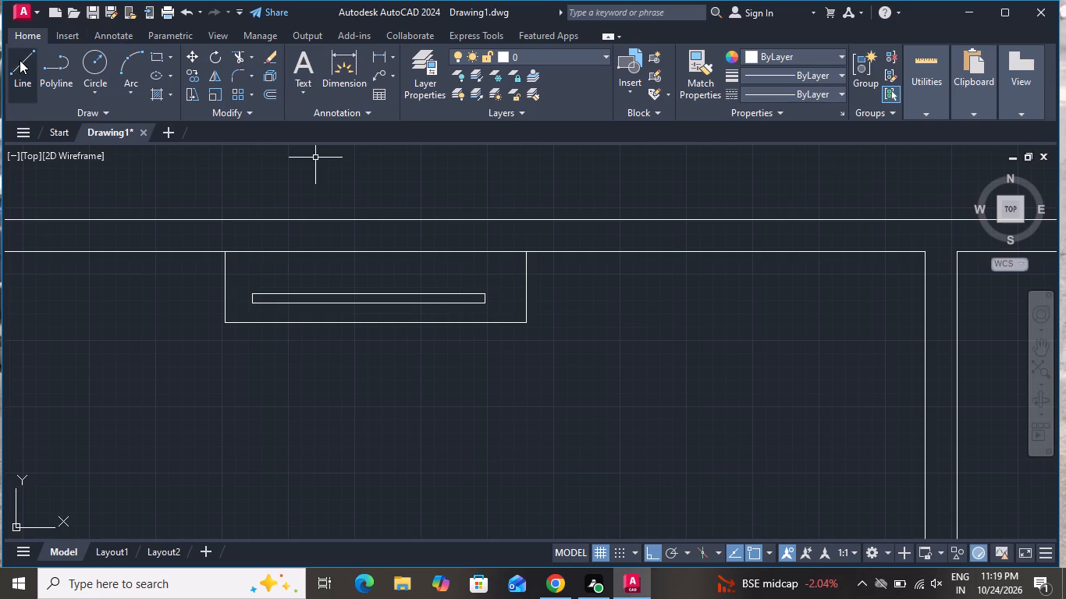
Draw the TV's back outline behind the thin rectangle: a line about 3'-4" long joined to it by short slanted lines at both ends.
click(20, 60)
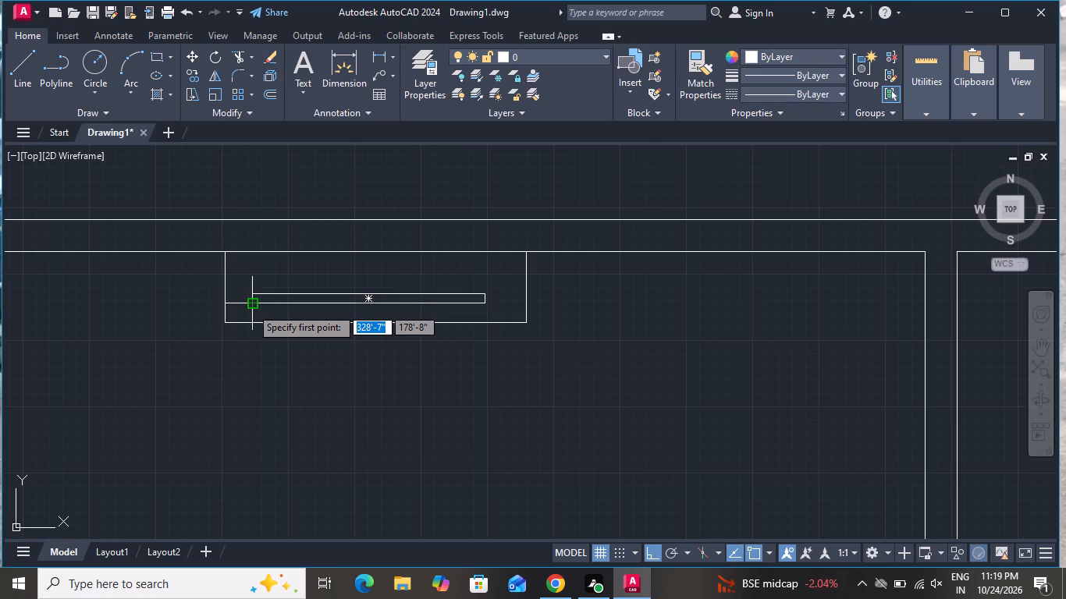
scroll(253, 307, up, 2)
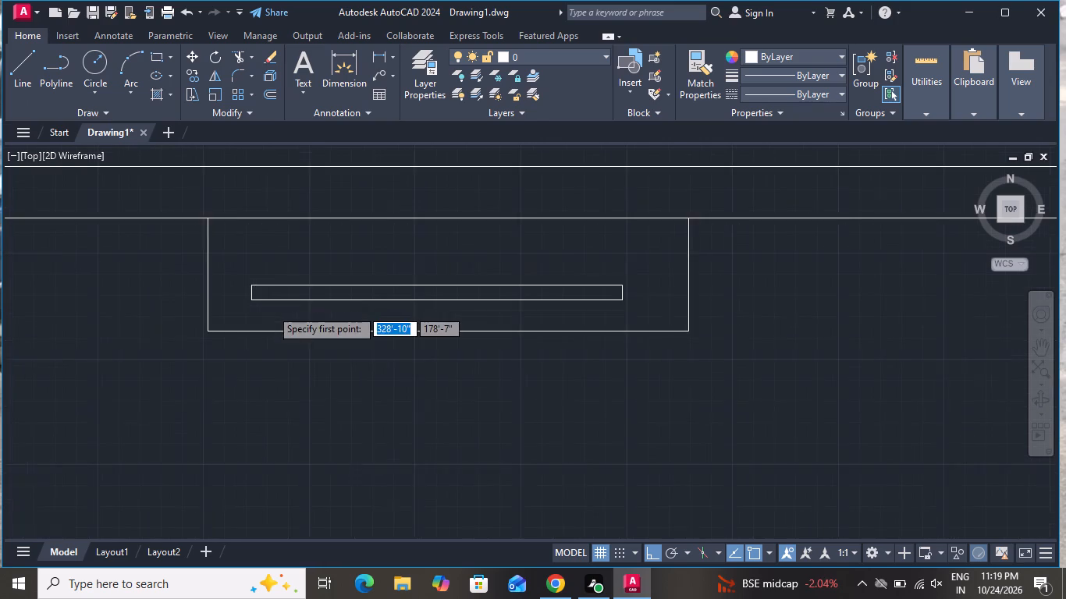
click(267, 271)
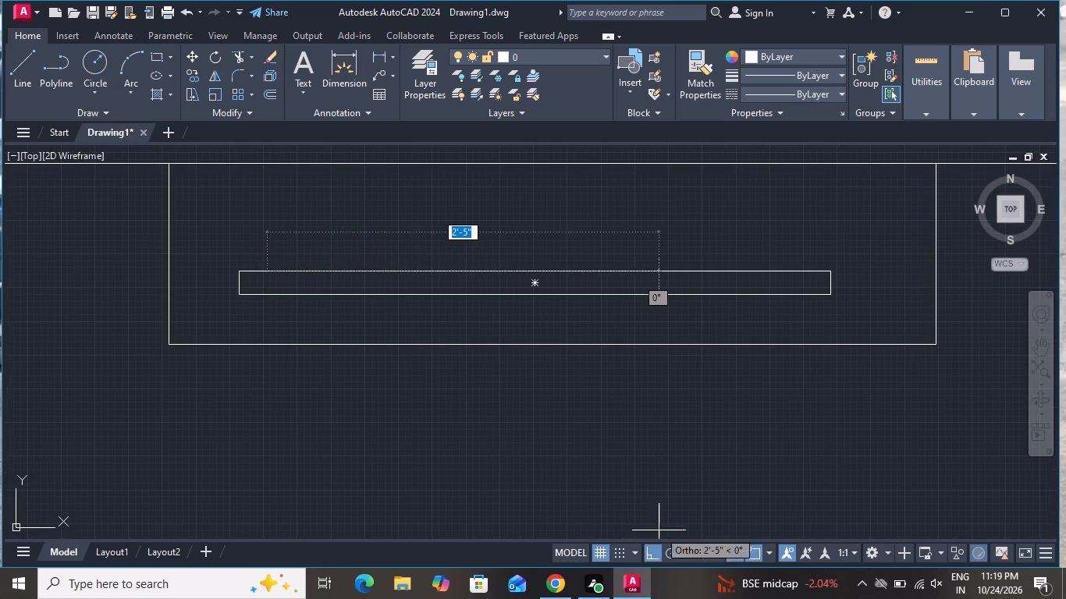
click(645, 550)
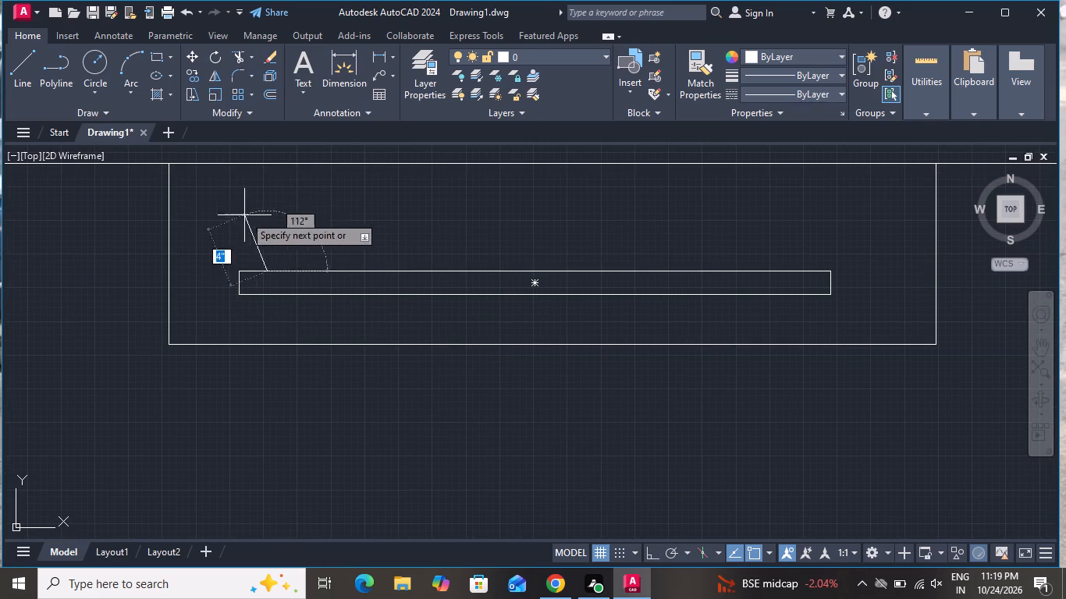
scroll(254, 218, up, 2)
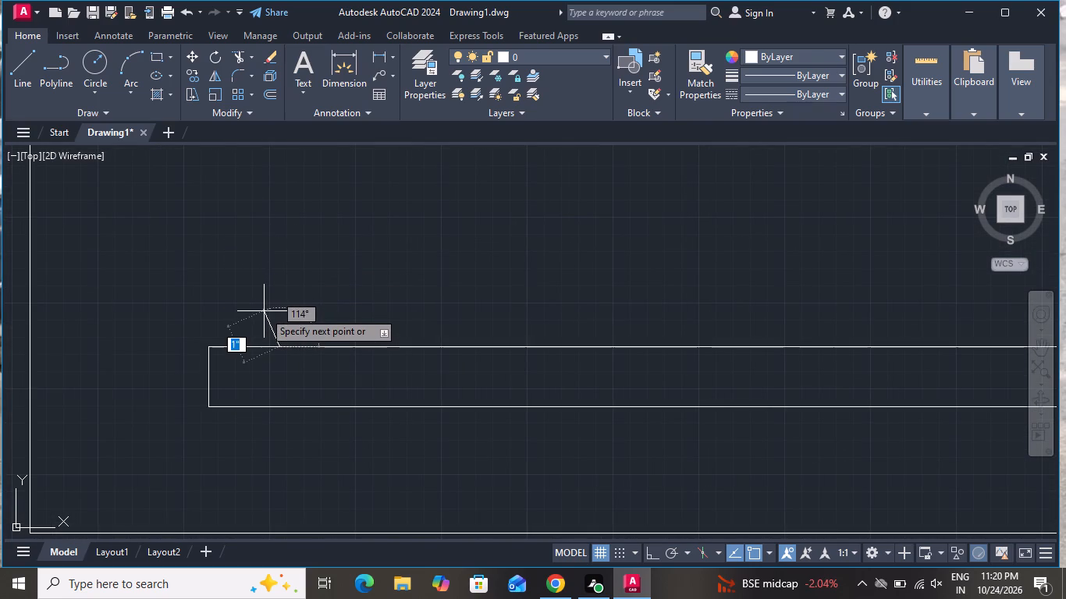
click(264, 311)
scroll(576, 315, down, 3)
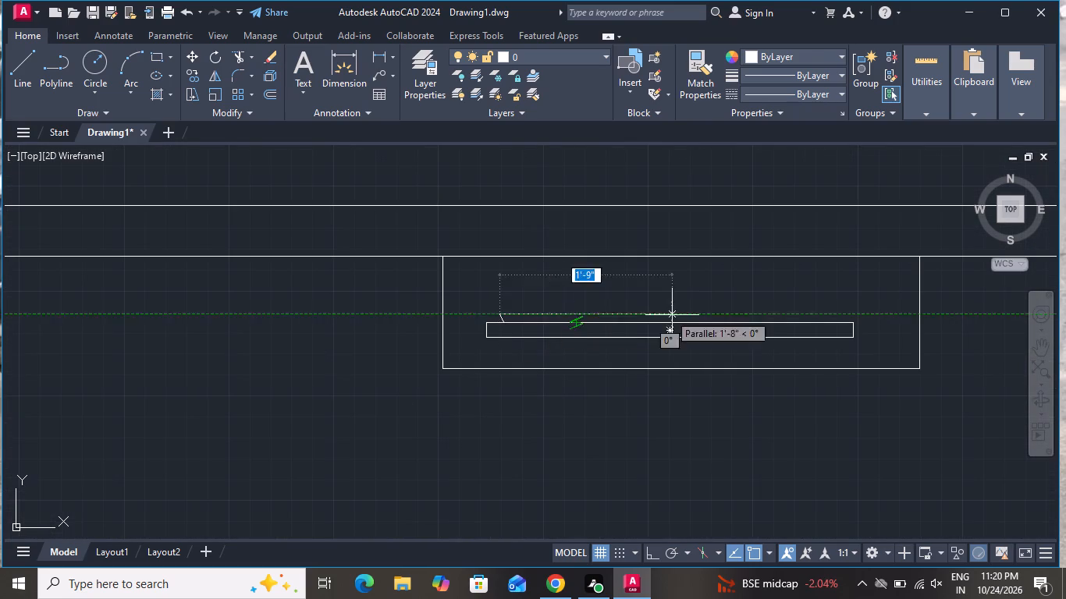
click(645, 548)
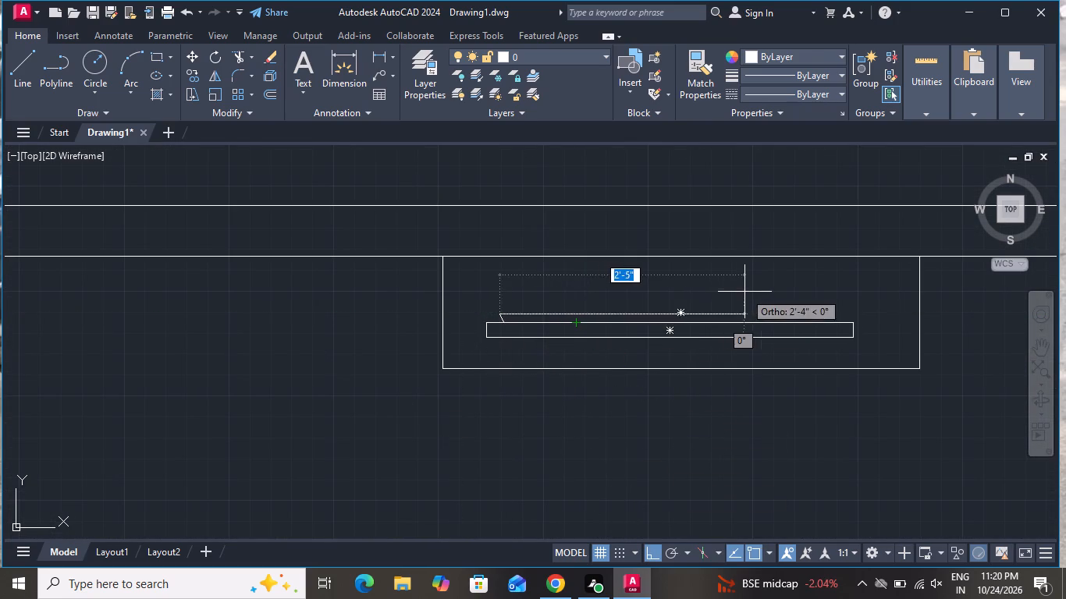
scroll(750, 293, up, 3)
scroll(749, 296, down, 2)
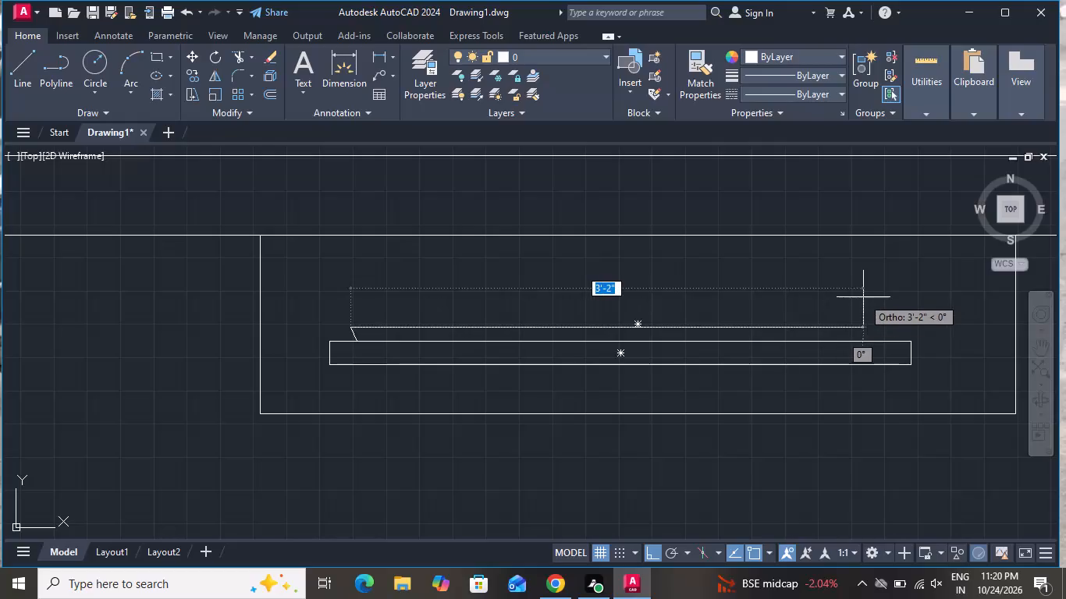
scroll(862, 297, up, 1)
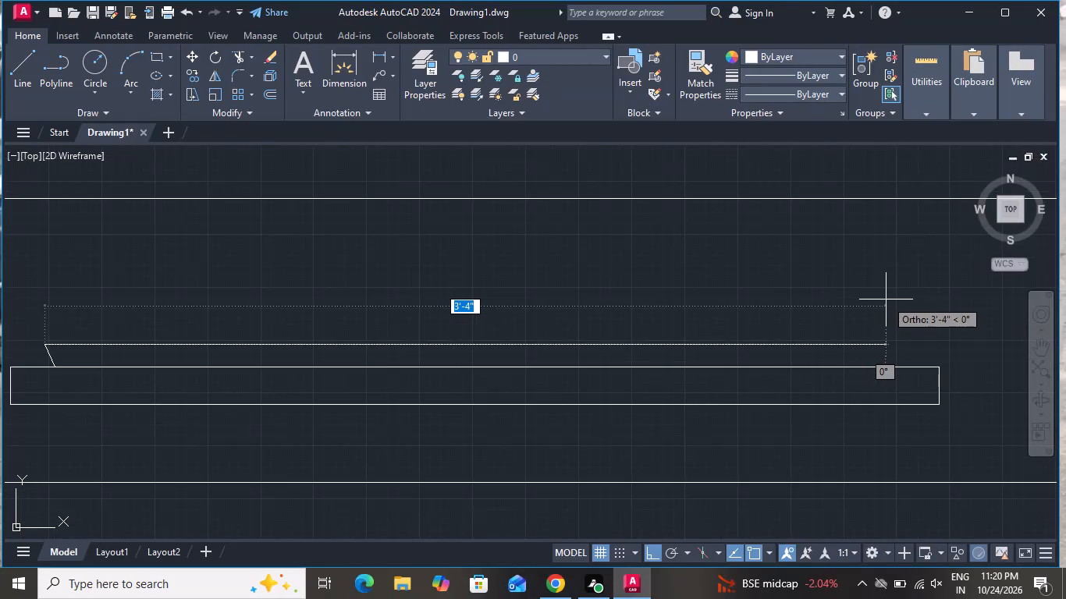
click(886, 299)
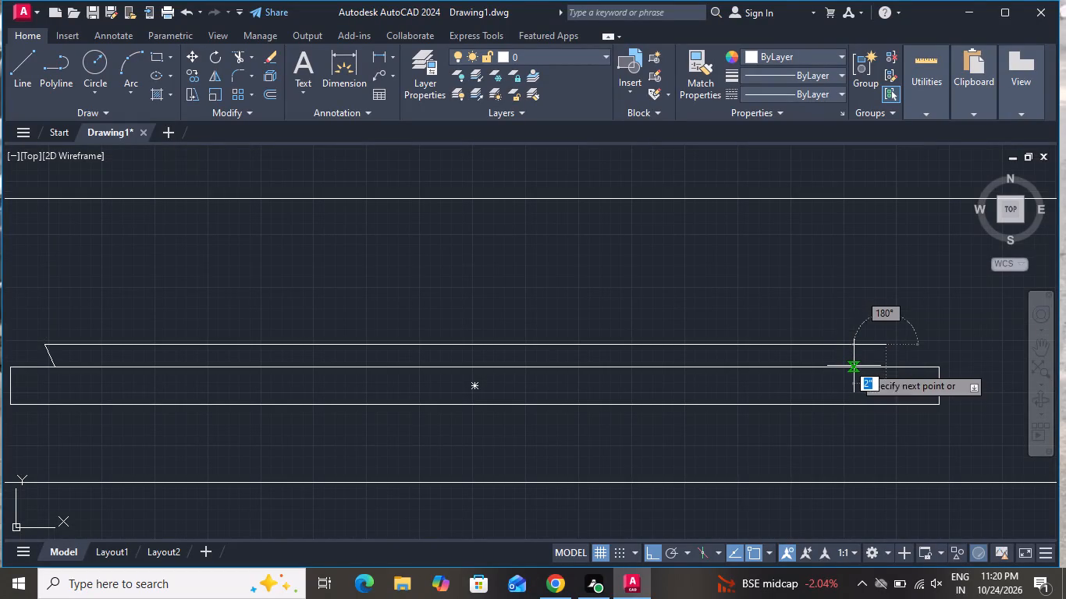
click(854, 365)
right_click(854, 365)
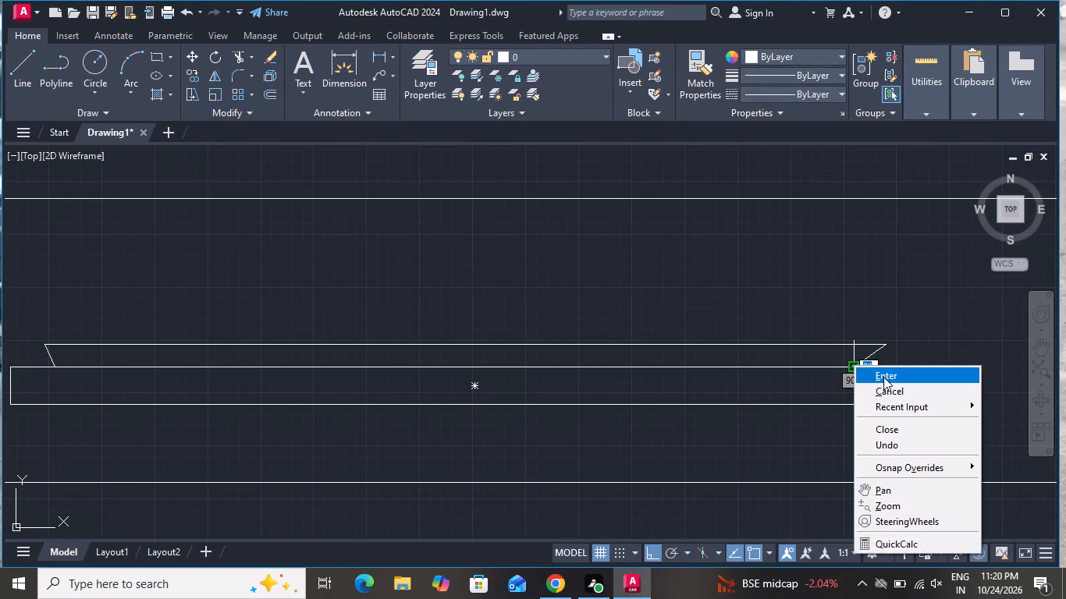
click(885, 391)
Move the thin TV rectangle and its back outline about 5" straight up toward the bedroom's upper wall.
scroll(868, 320, down, 1)
click(934, 310)
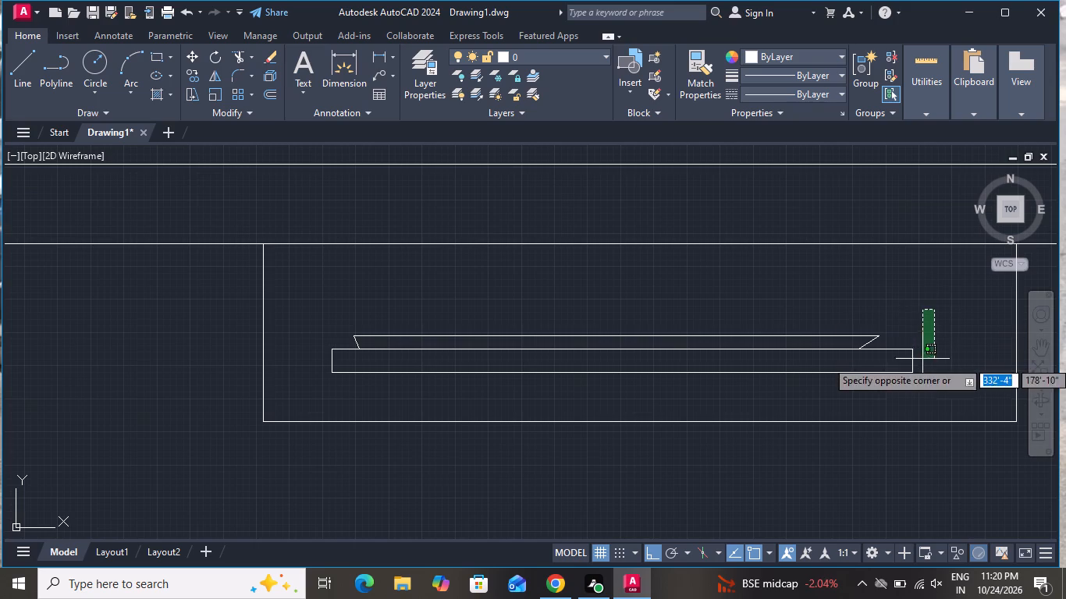
click(327, 407)
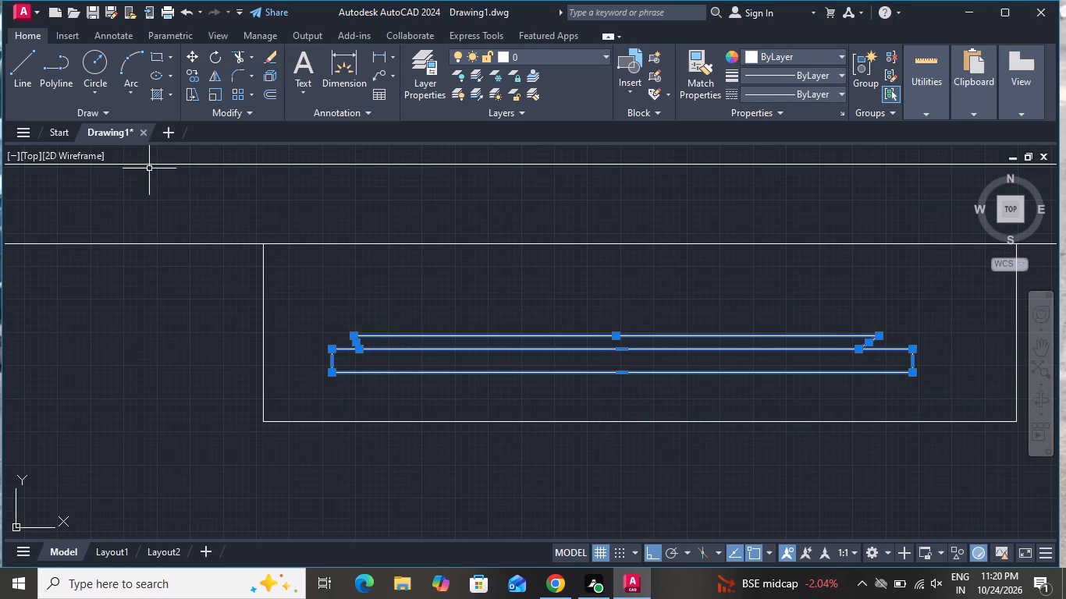
click(193, 58)
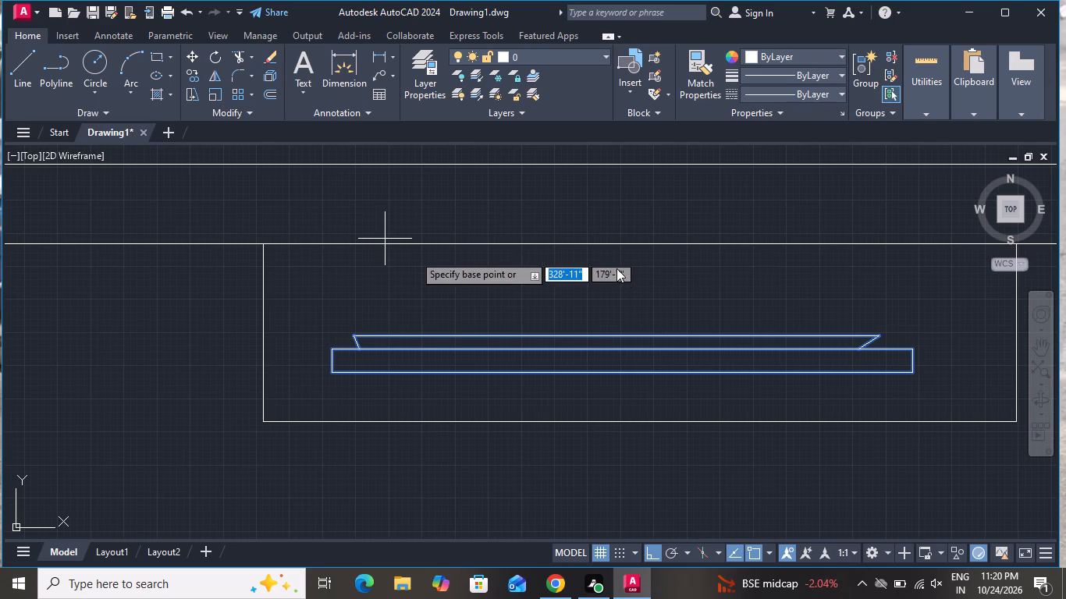
click(606, 330)
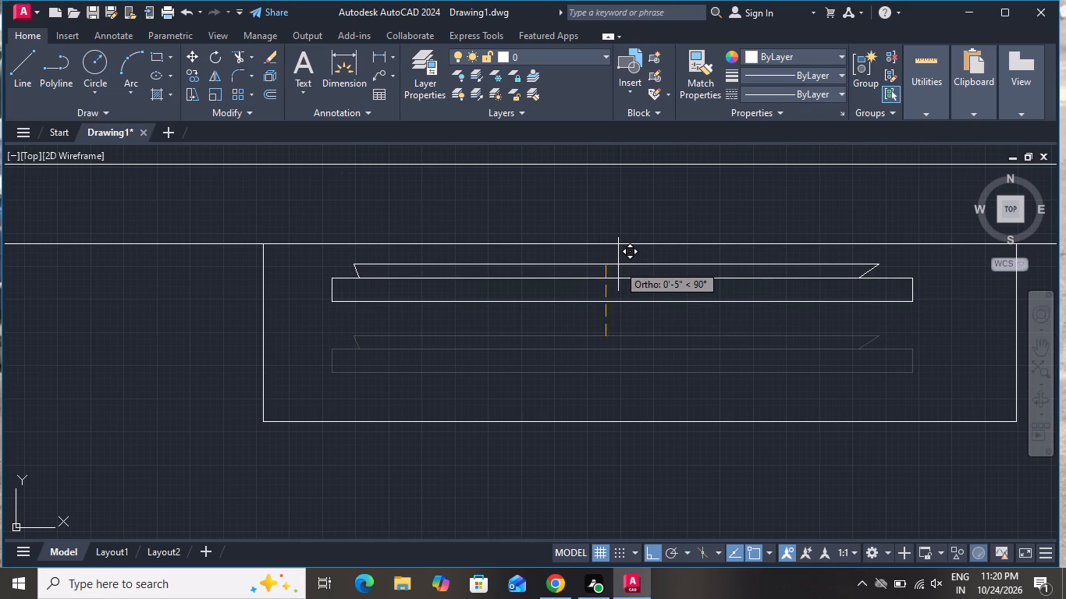
click(618, 264)
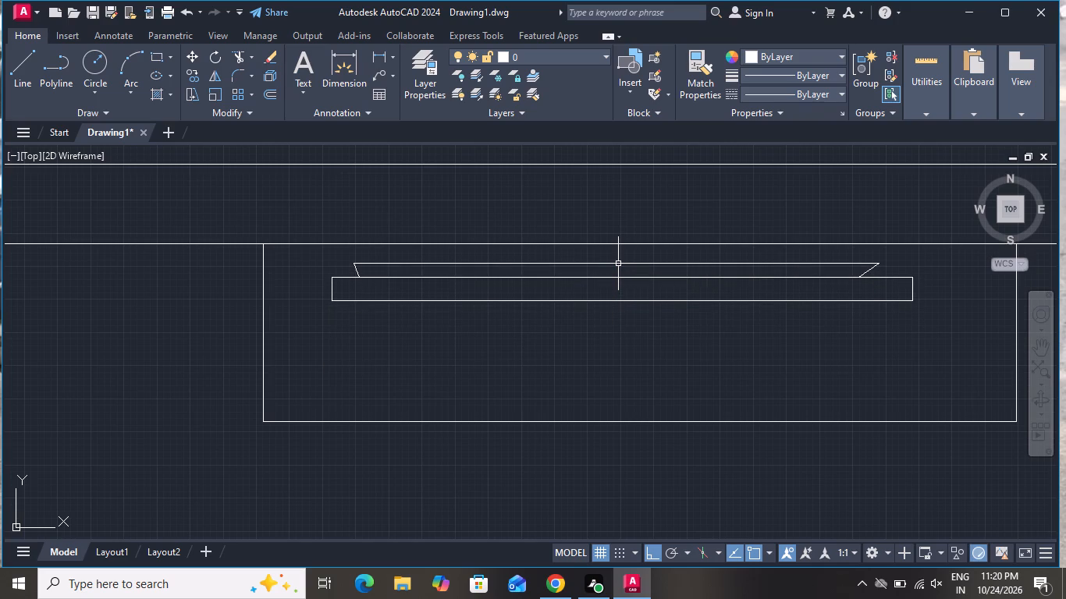
Draw a circle of about 2" radius inside the cabinet, near its front-left corner.
scroll(618, 264, down, 2)
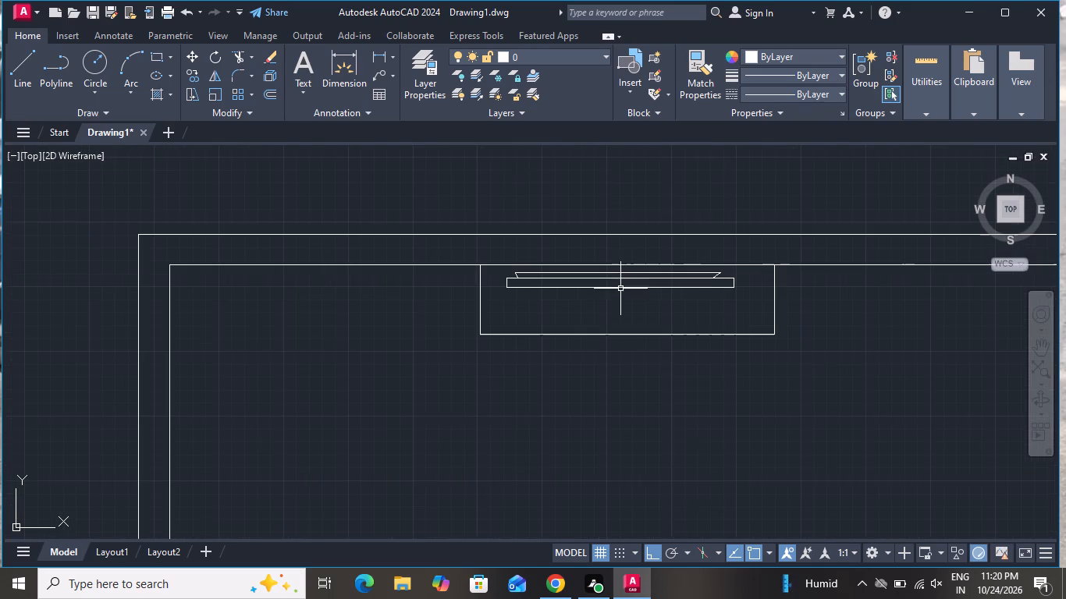
click(106, 55)
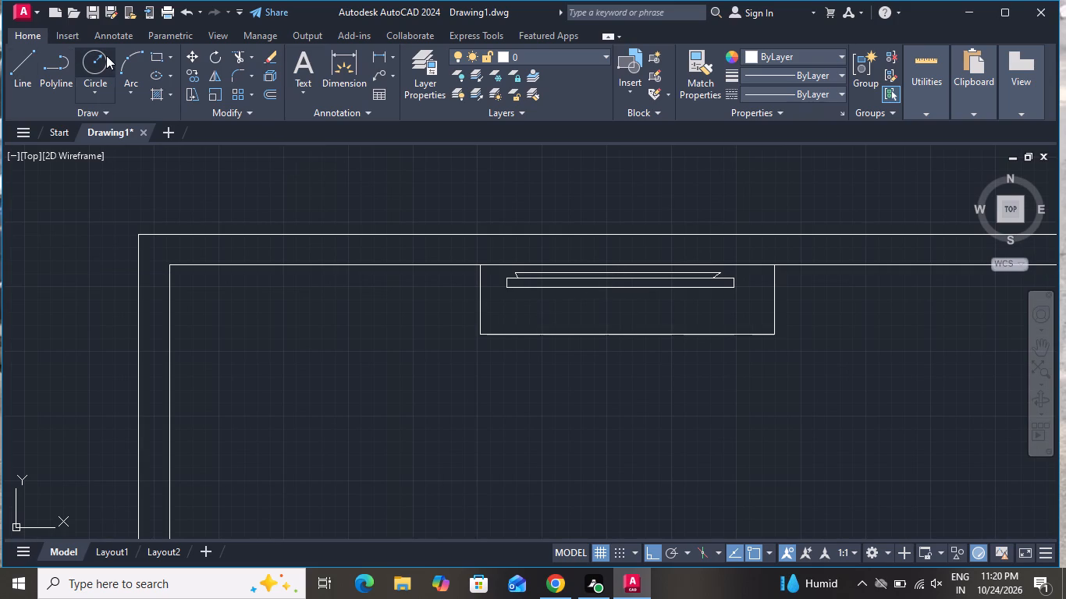
scroll(498, 320, up, 1)
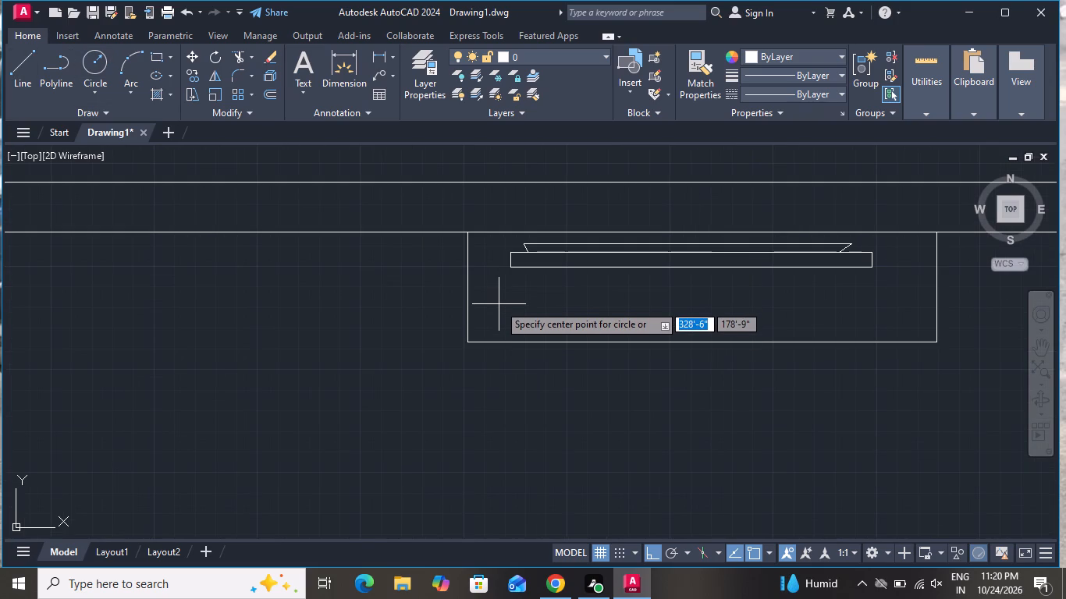
click(499, 304)
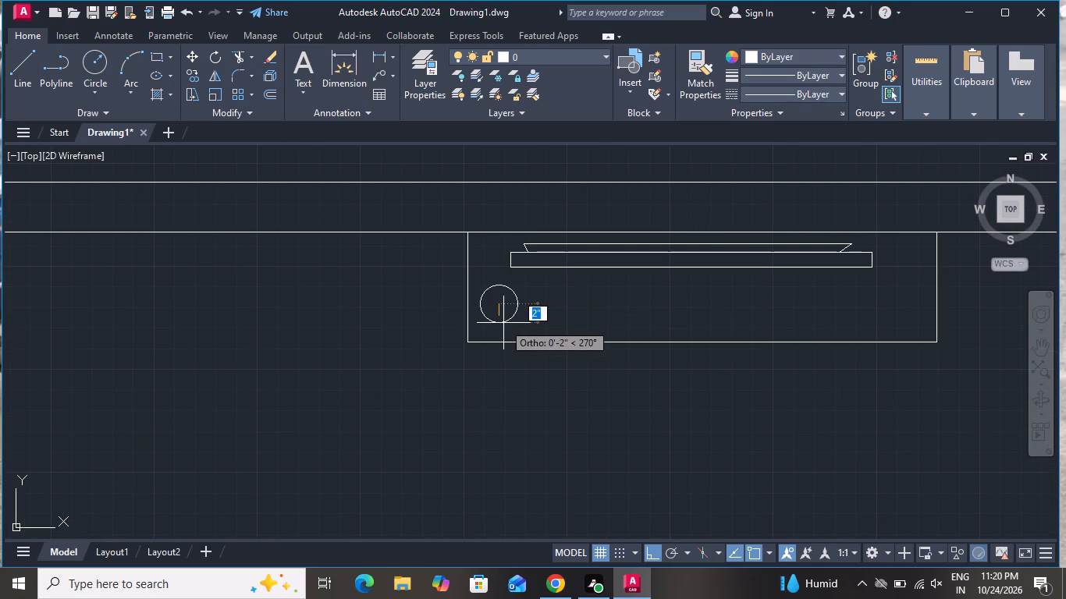
click(504, 323)
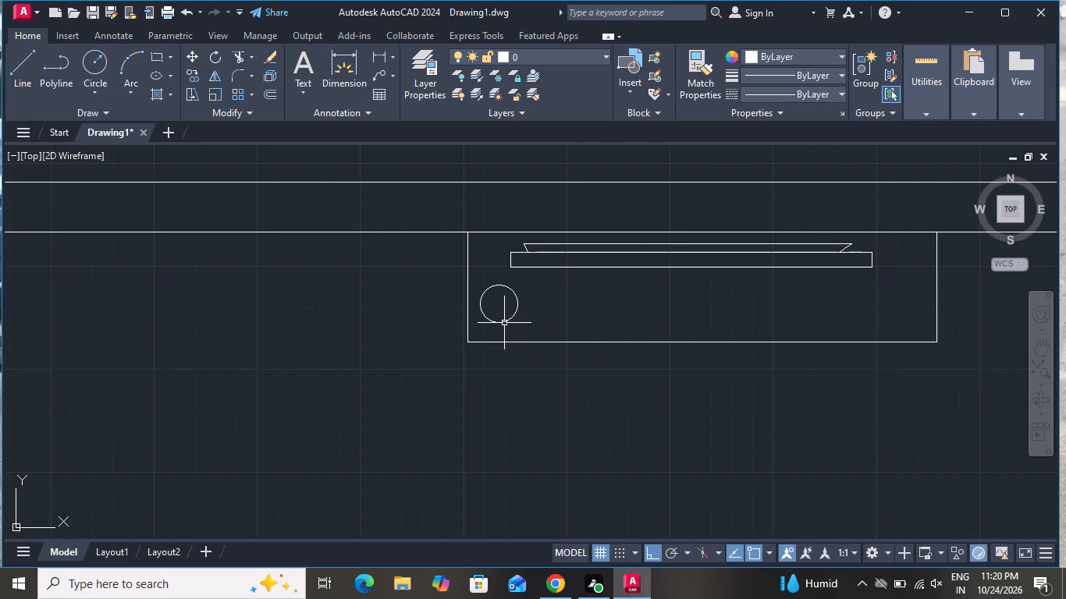
Copy the circle about 4'-0" horizontally to the right end of the cabinet.
click(504, 323)
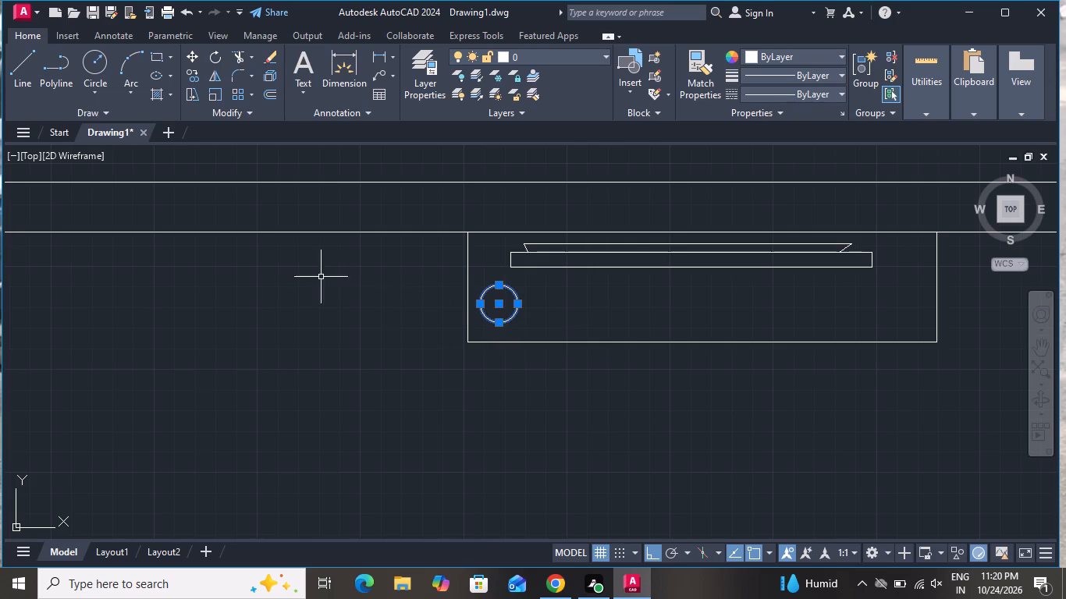
click(197, 73)
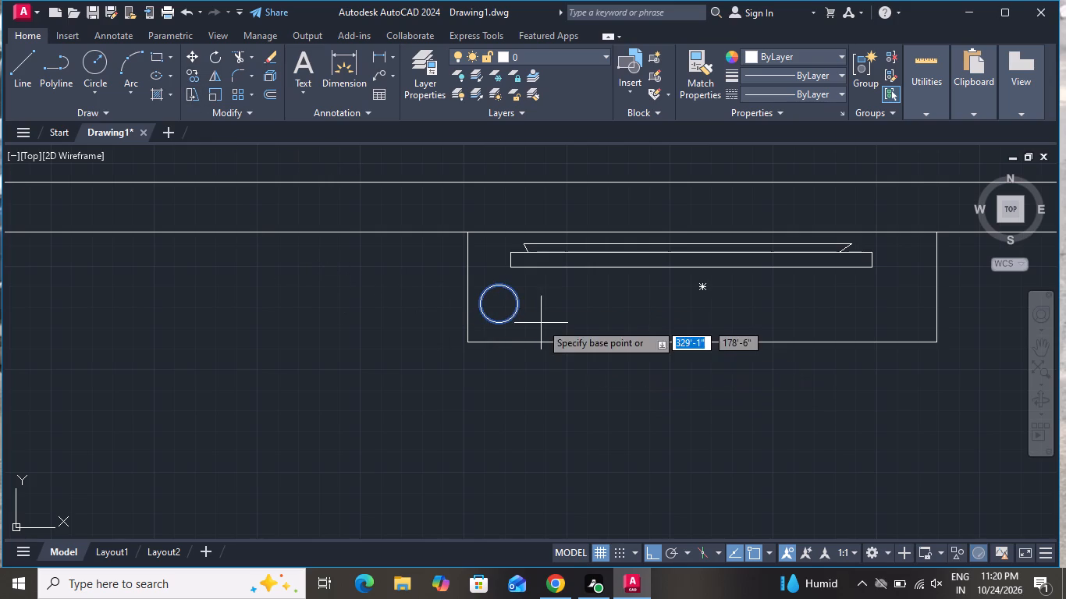
click(505, 303)
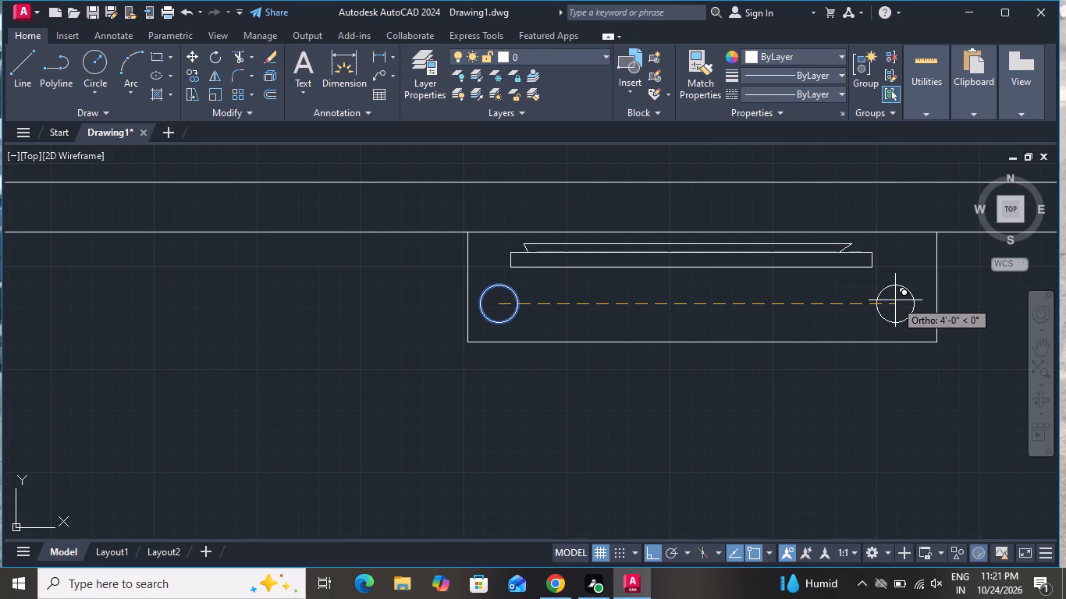
click(899, 302)
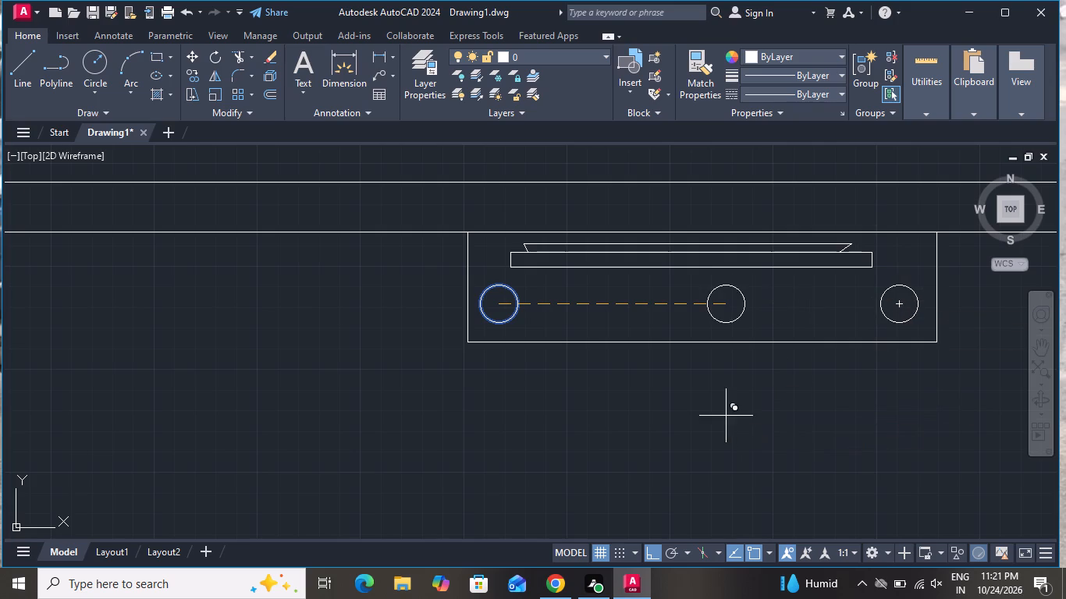
right_click(716, 422)
click(748, 243)
Draw a wardrobe rectangle about 1'-10" by 5'-5" in the bedroom's upper-right corner, along the right wall above the door.
scroll(717, 356, down, 1)
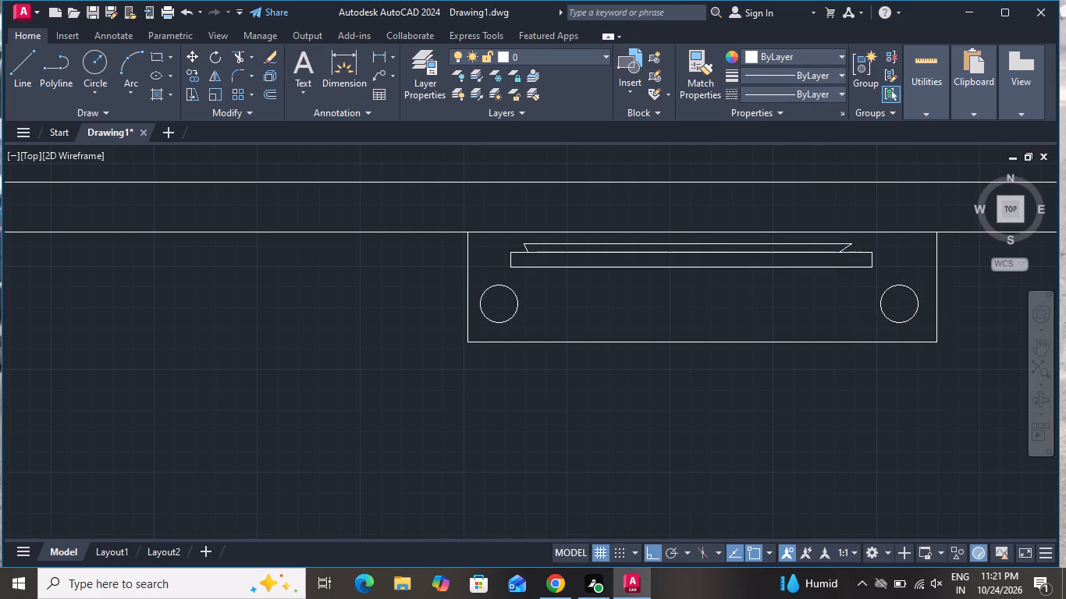
scroll(717, 356, down, 2)
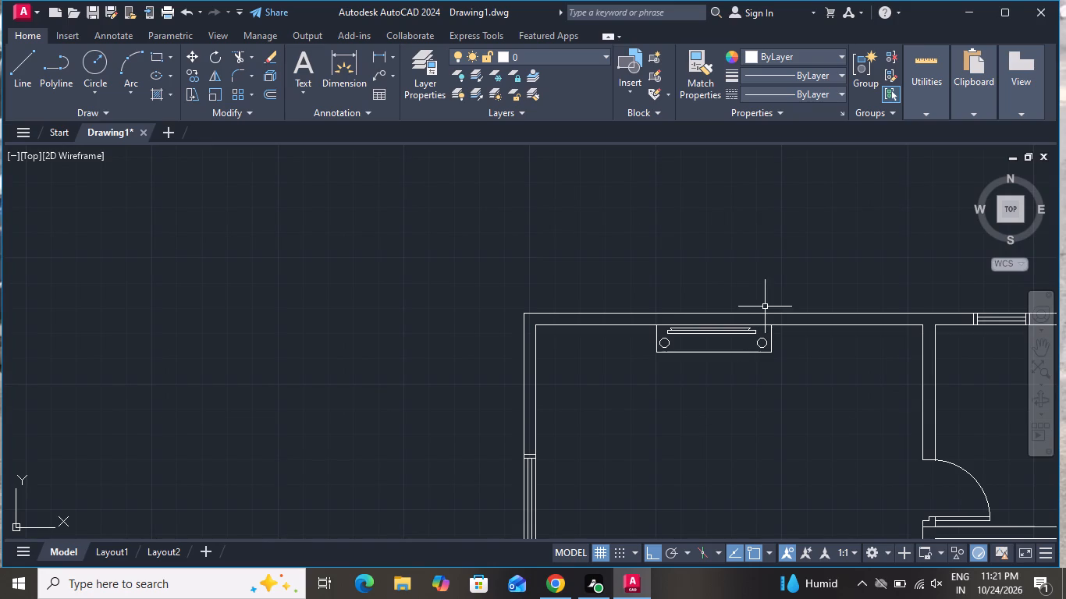
scroll(773, 303, up, 1)
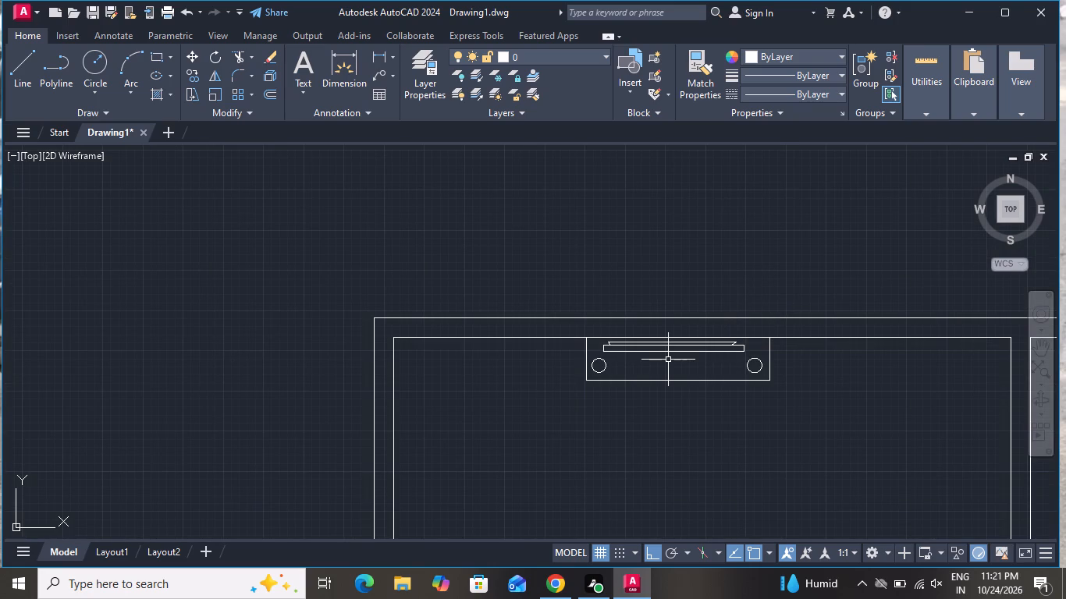
scroll(670, 358, down, 1)
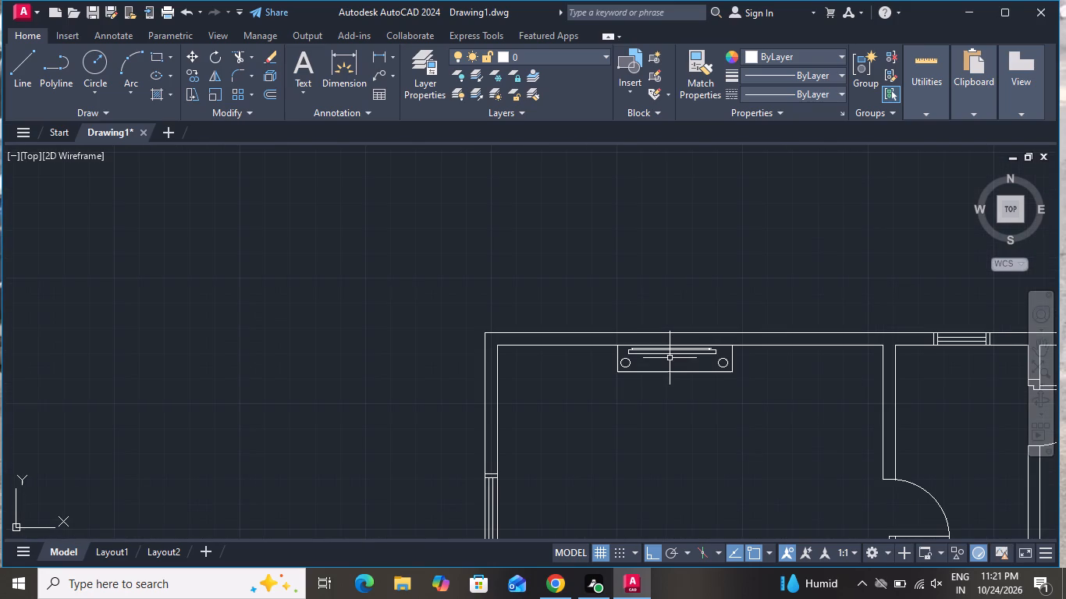
scroll(712, 368, down, 1)
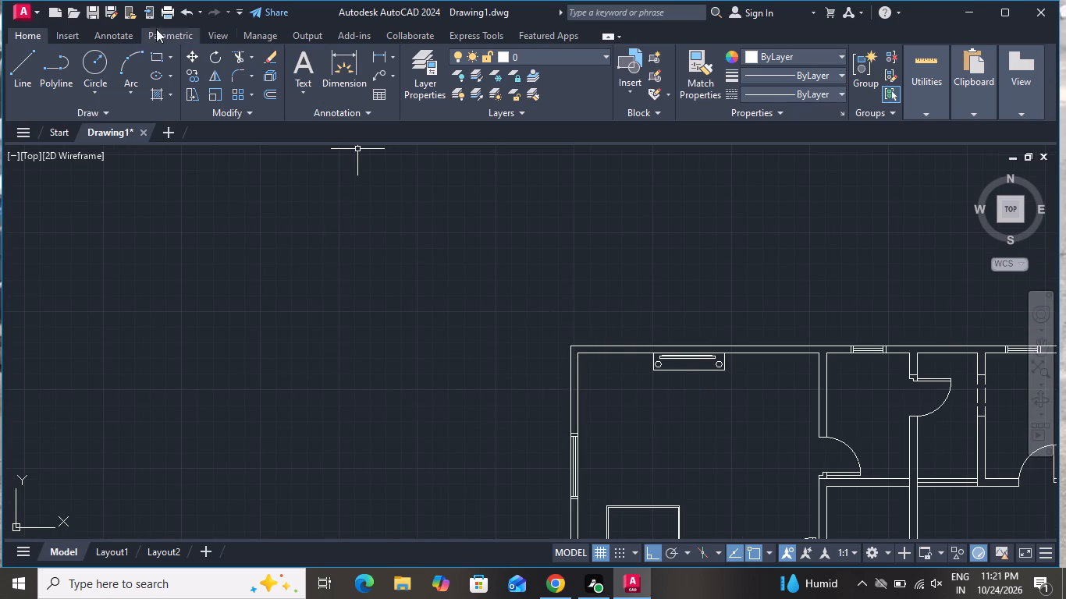
click(157, 62)
scroll(390, 272, down, 1)
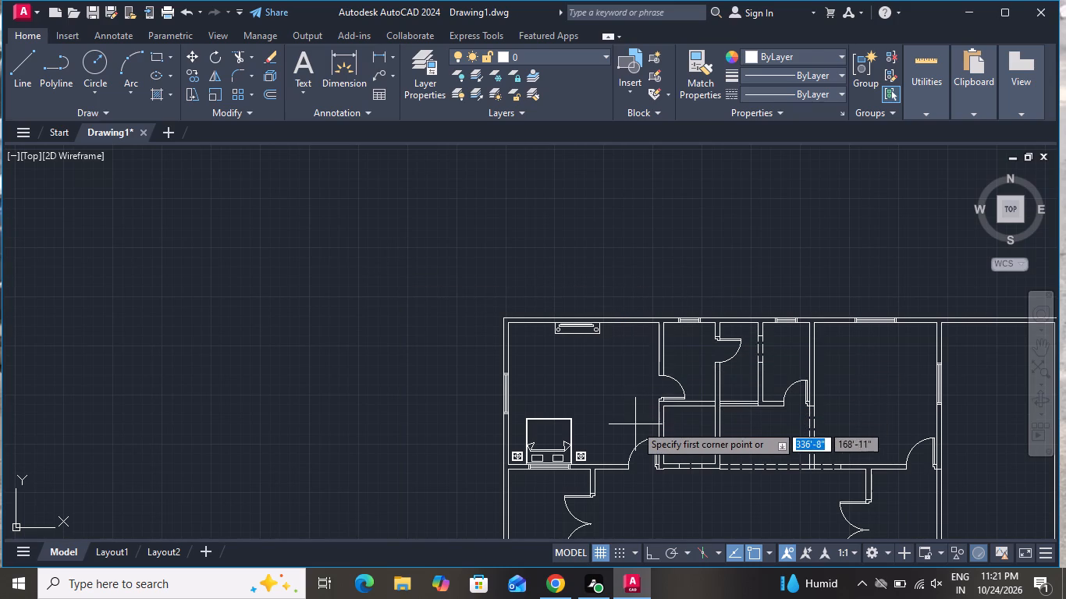
scroll(634, 427, up, 1)
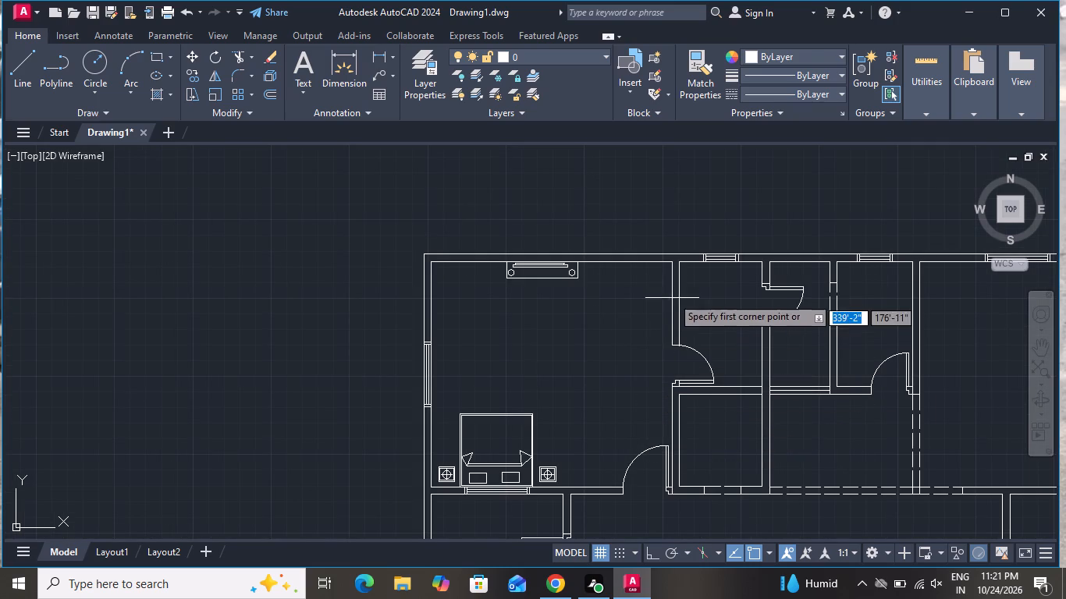
scroll(666, 267, up, 2)
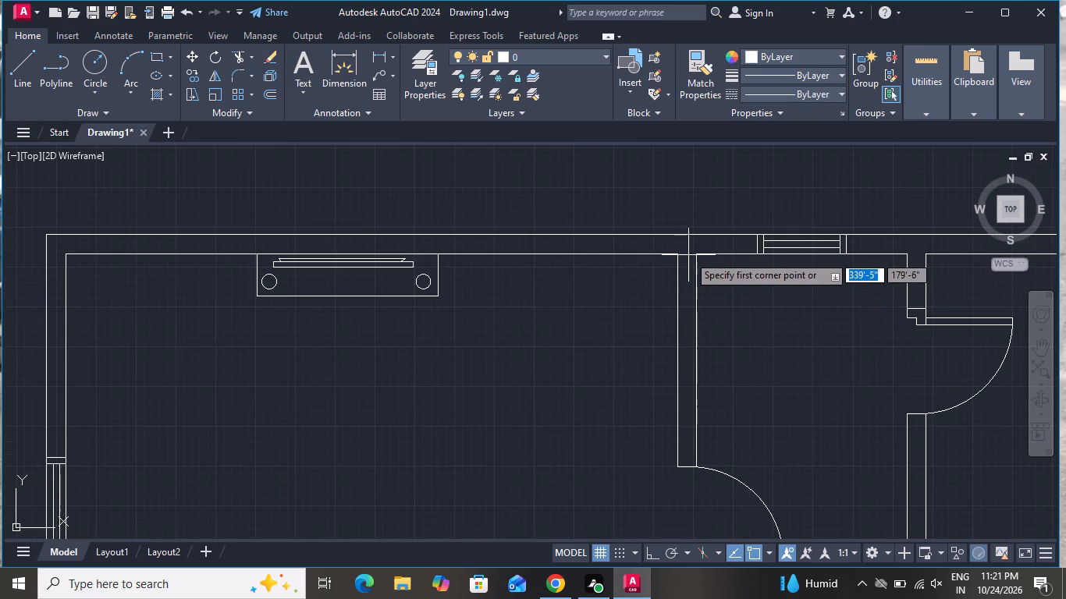
click(675, 252)
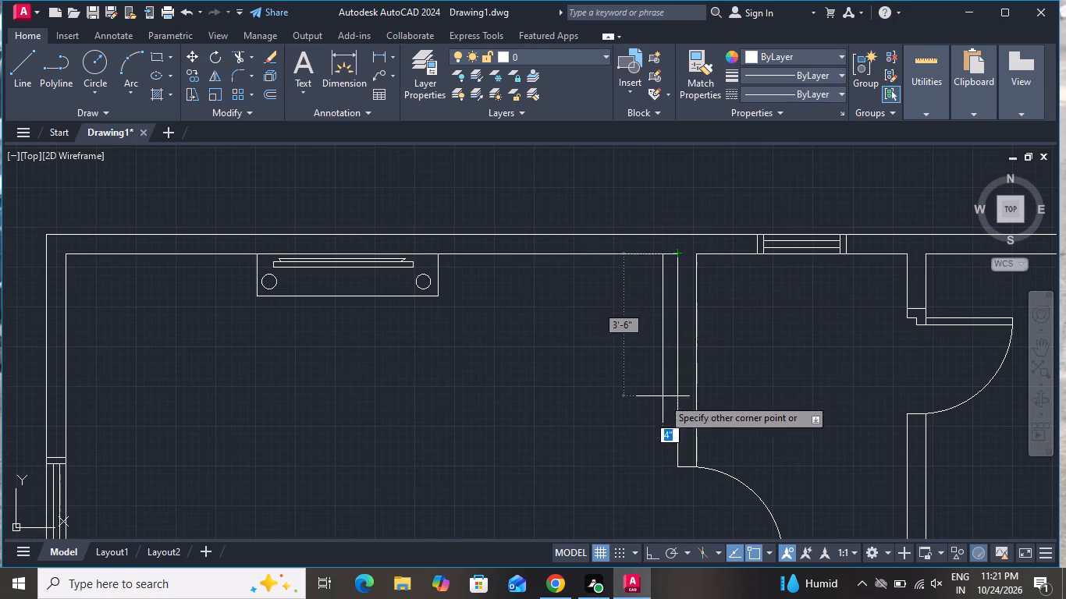
click(608, 460)
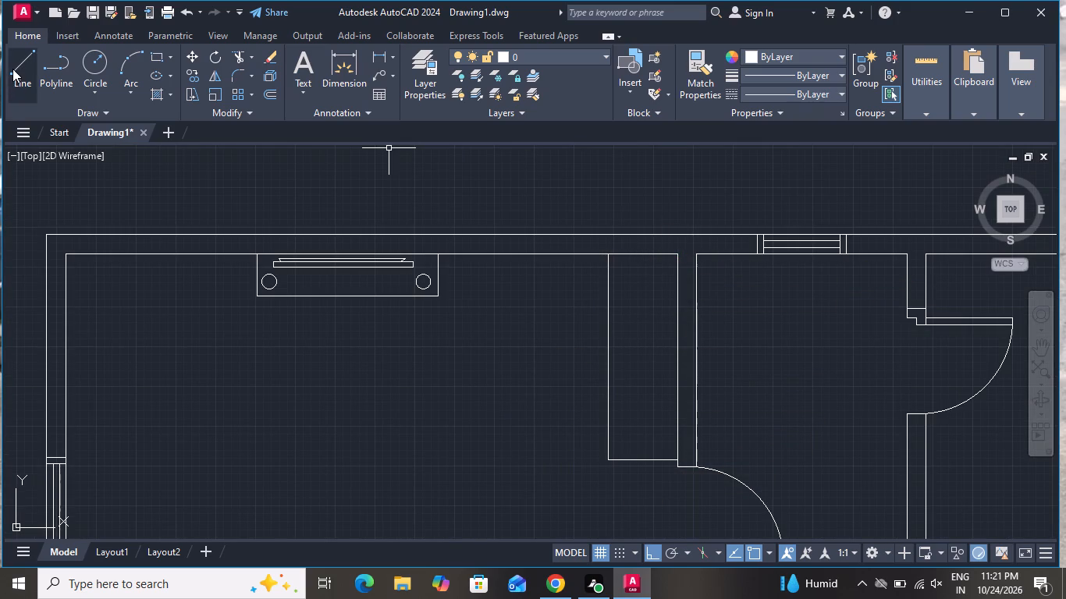
Draw the wardrobe's vertical centre line from the midpoint of its upper edge to the midpoint of its lower edge.
click(12, 69)
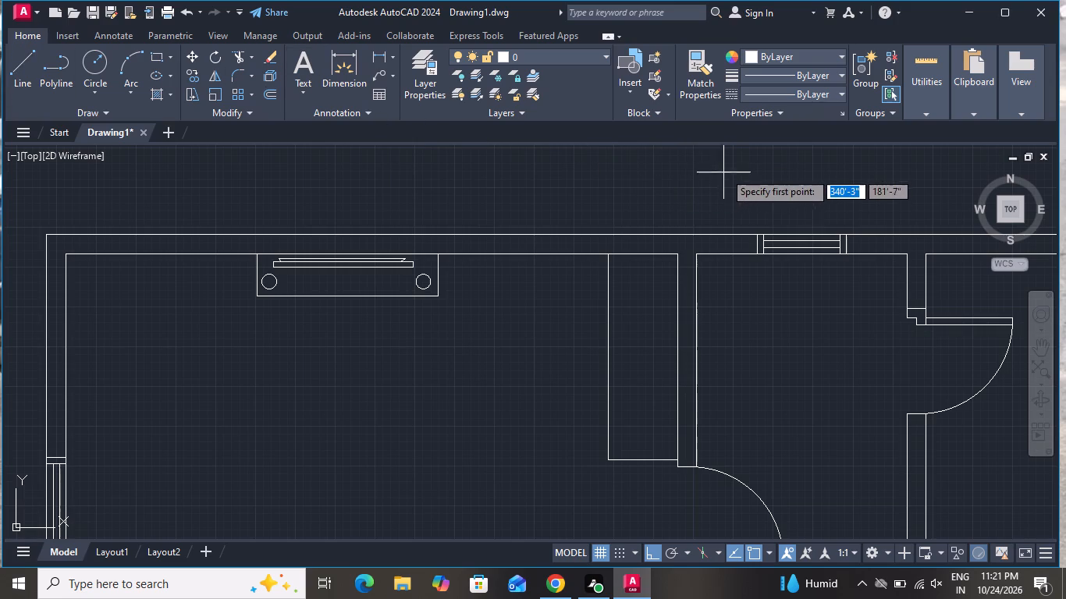
click(641, 256)
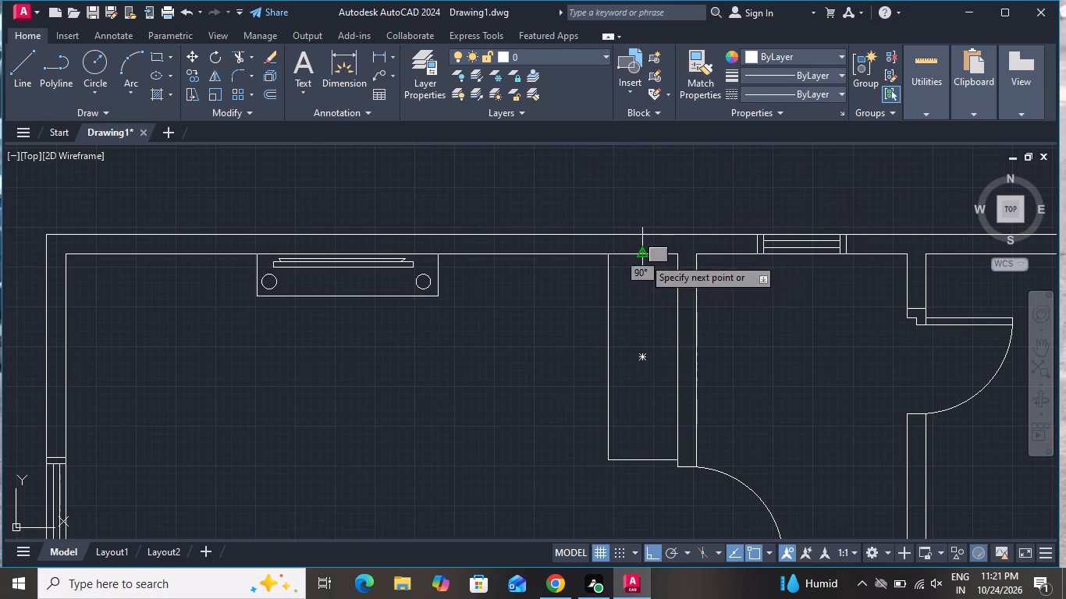
click(646, 463)
right_click(646, 463)
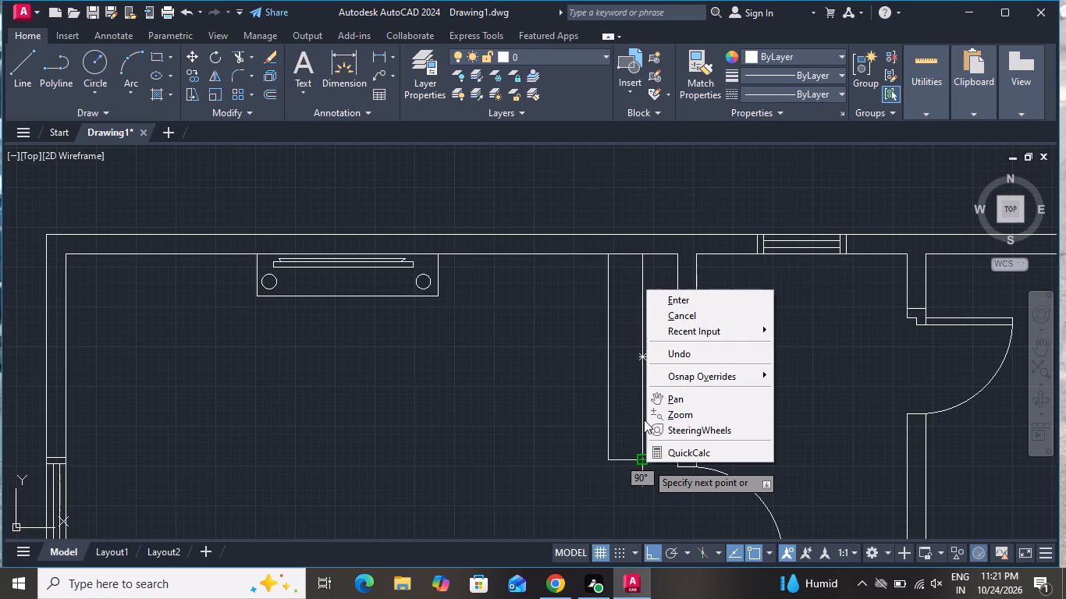
click(673, 310)
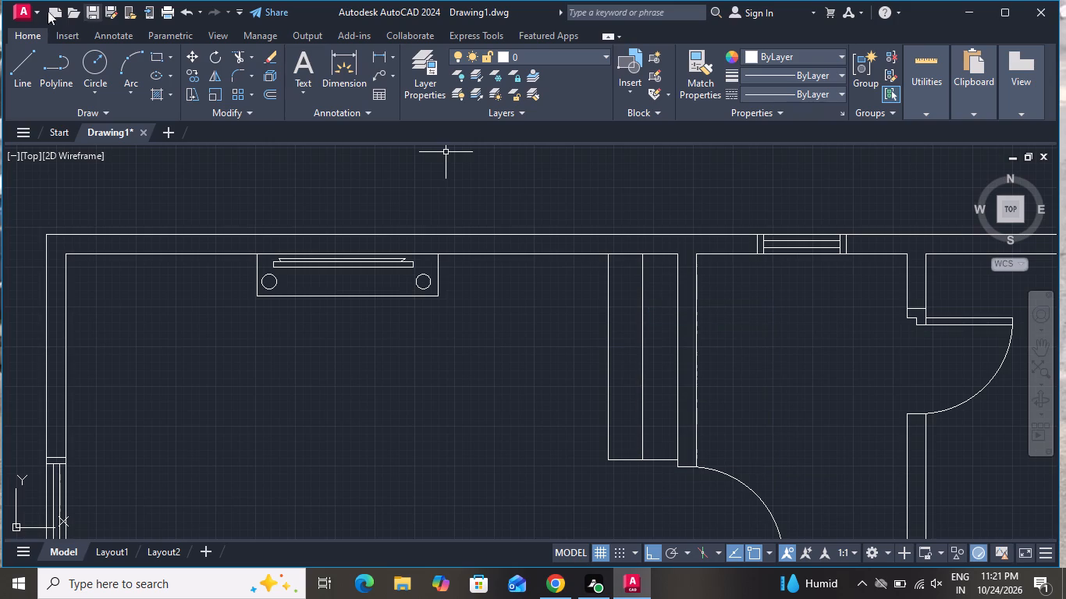
Draw a horizontal hanger line about 1'-0" long across the centre line, just below the wardrobe's upper edge.
click(19, 57)
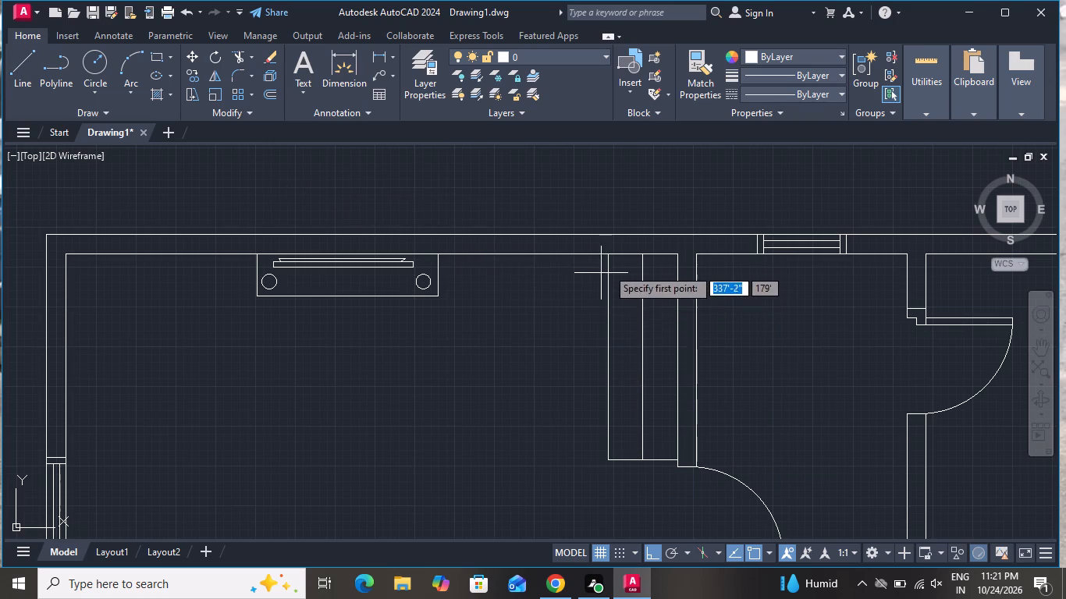
scroll(608, 268, up, 1)
click(631, 266)
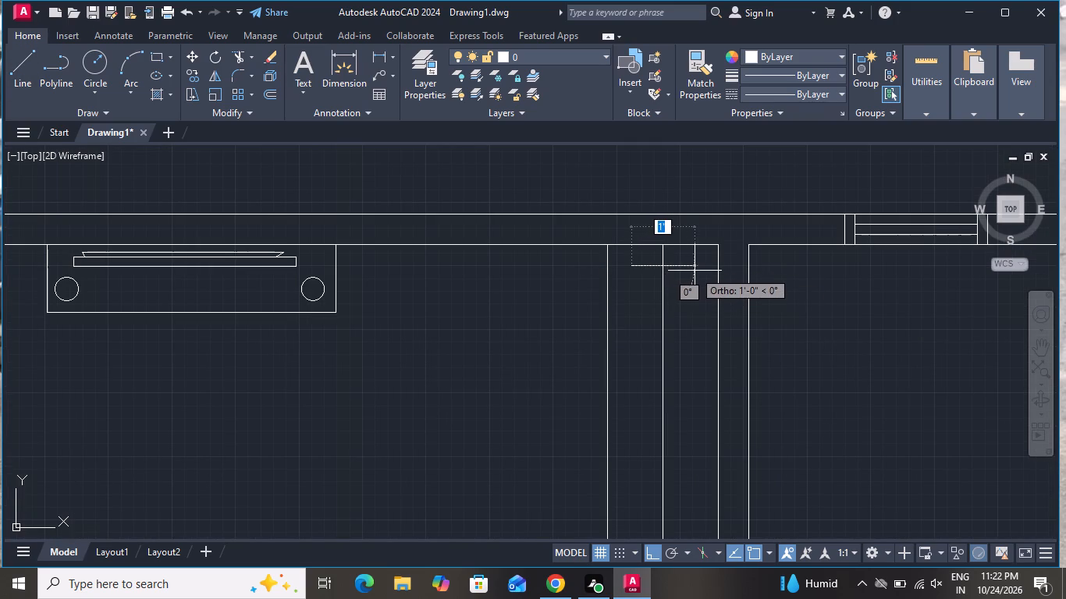
click(695, 271)
right_click(695, 271)
click(712, 289)
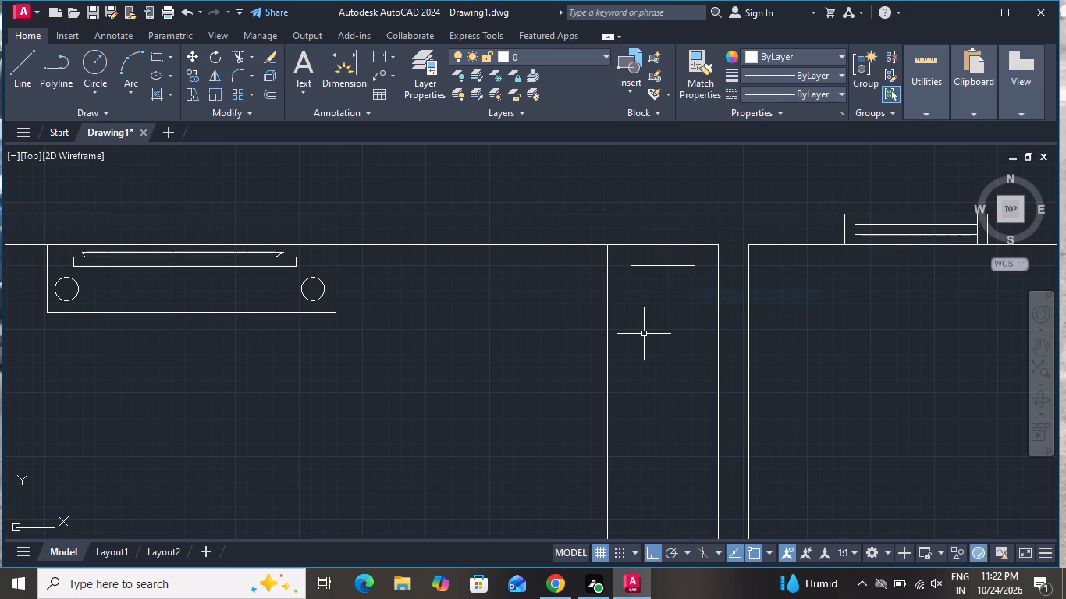
Offset the hanger line downward by 2", repeating from each newest line to add five parallel lines.
text(o 2)
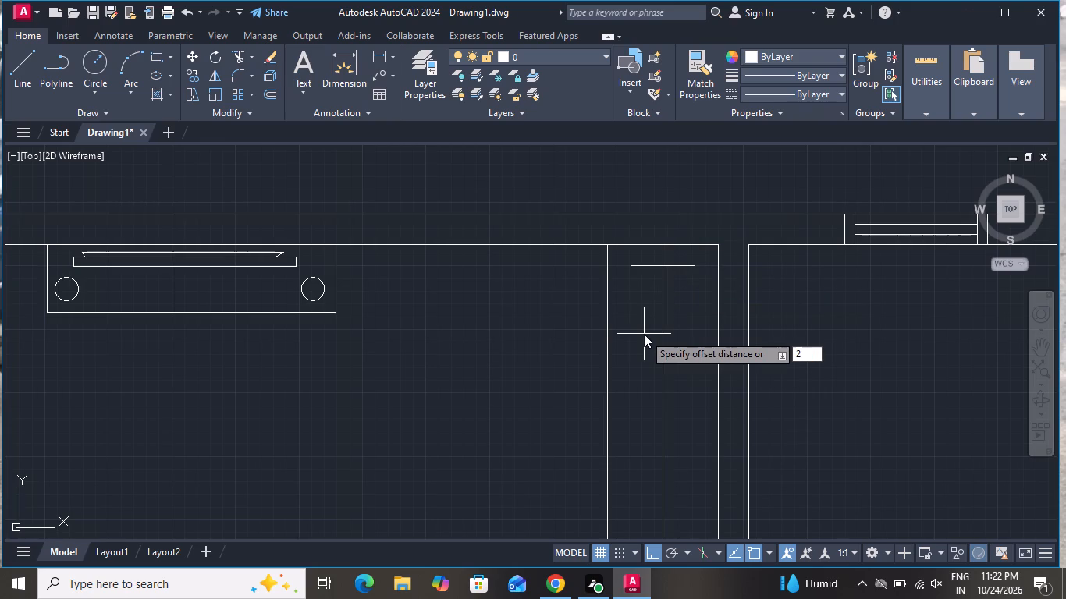
key(shift+quotedbl)
key(Return)
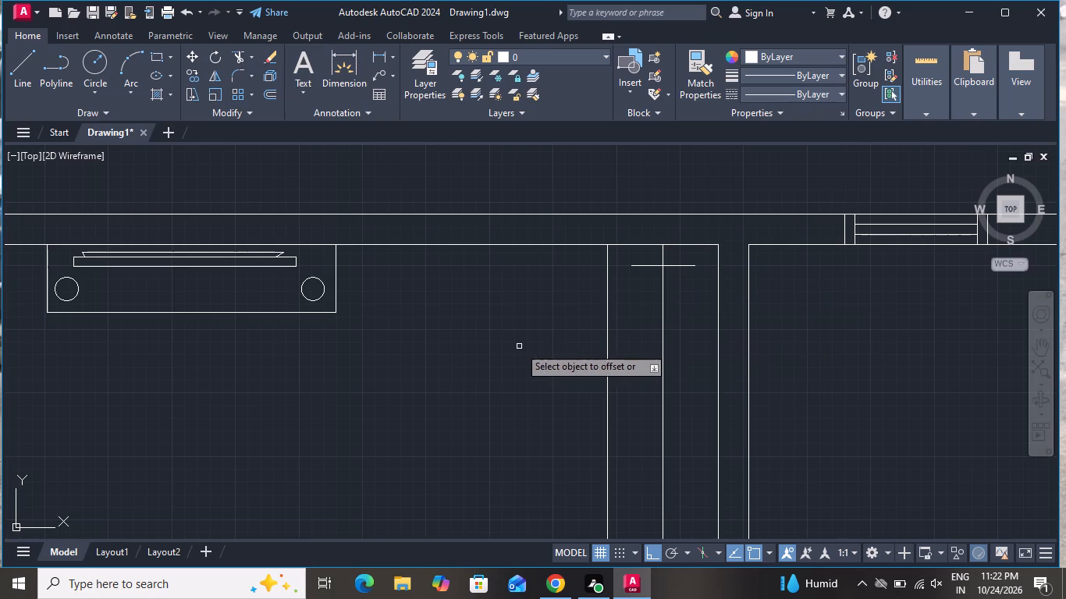
click(643, 268)
click(650, 266)
click(650, 305)
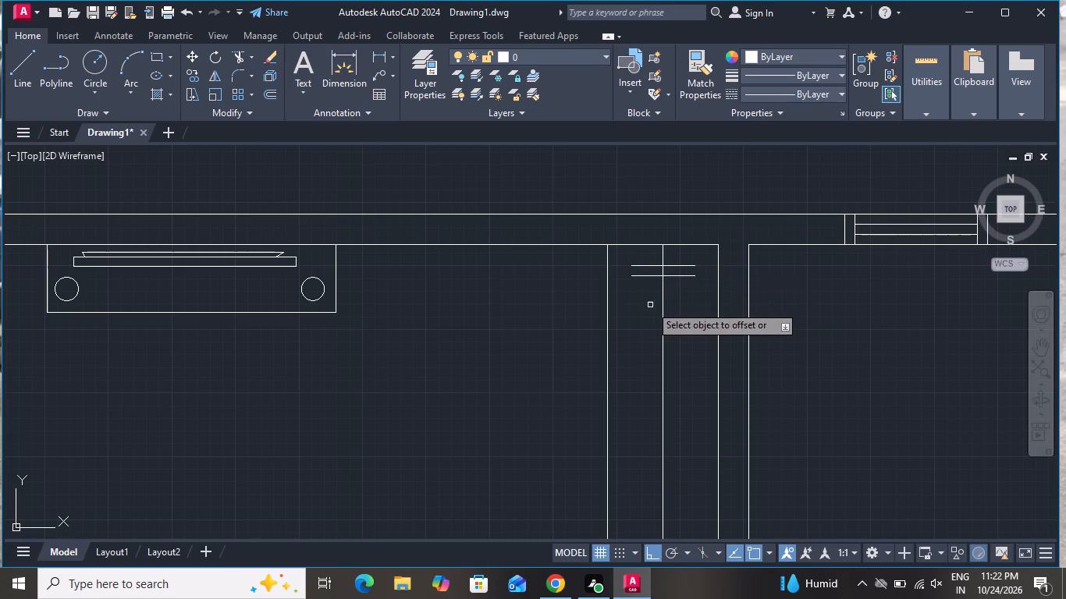
click(651, 277)
click(653, 308)
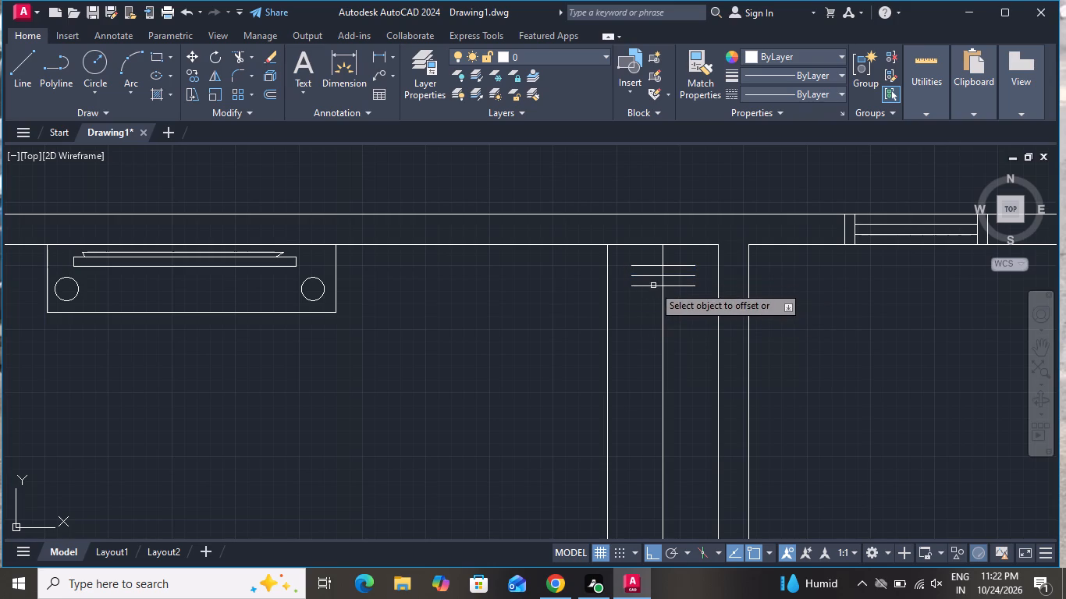
click(653, 285)
click(651, 317)
click(652, 298)
click(651, 320)
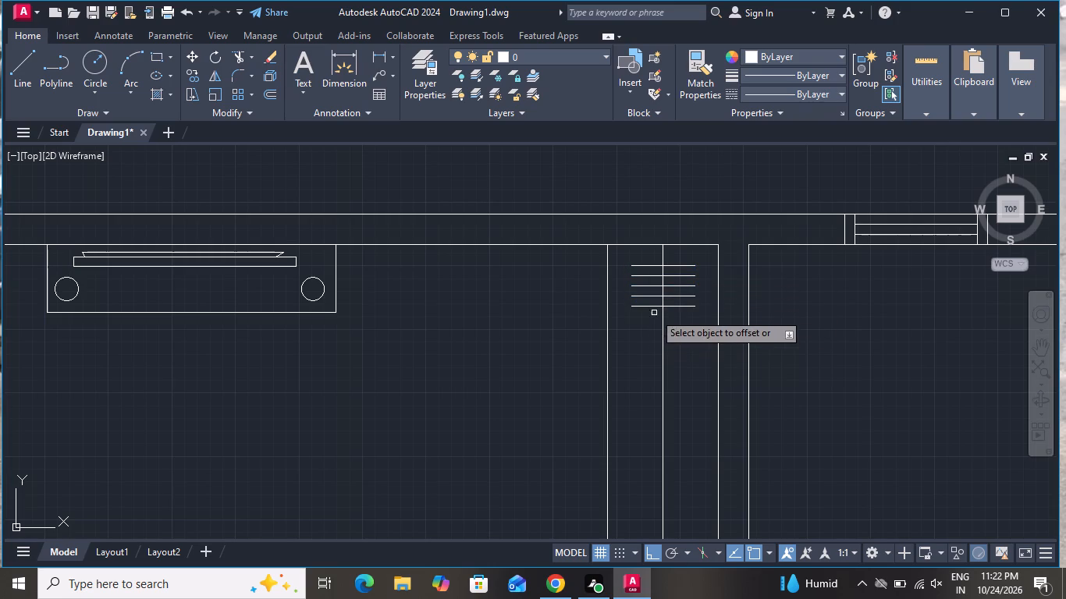
click(655, 307)
click(653, 325)
Add seven more hanger lines down the wardrobe, offsetting the lowest line by 2" each time.
click(653, 316)
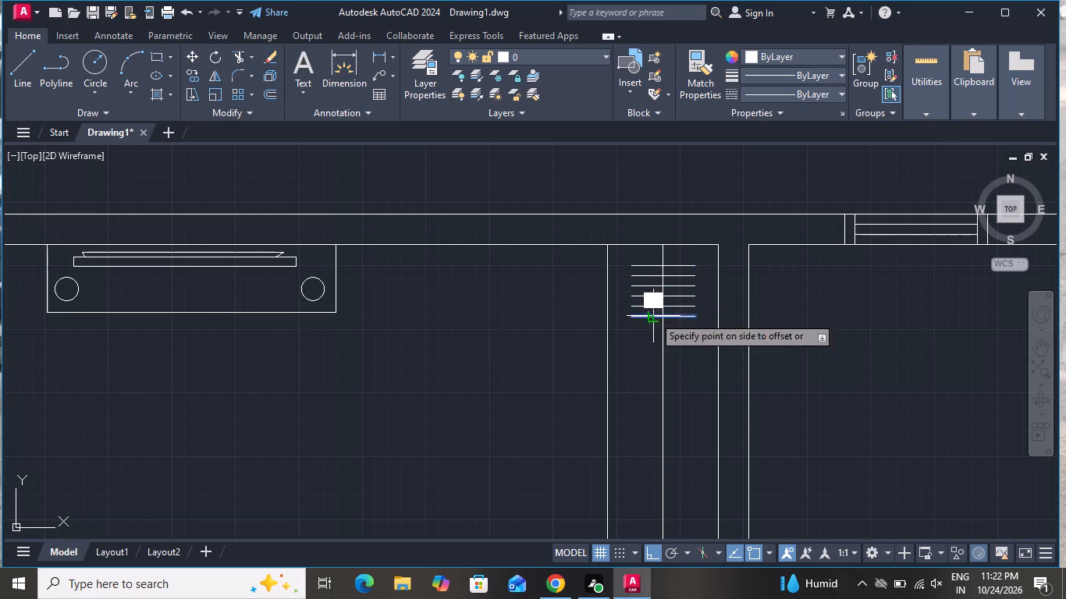
click(654, 343)
click(656, 326)
click(654, 348)
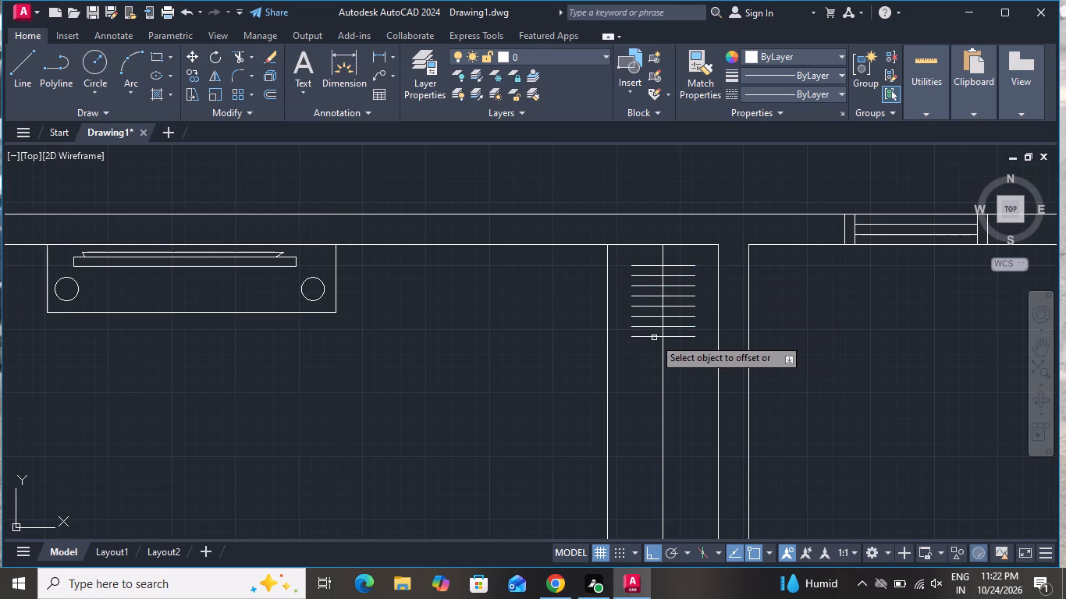
click(654, 337)
click(652, 365)
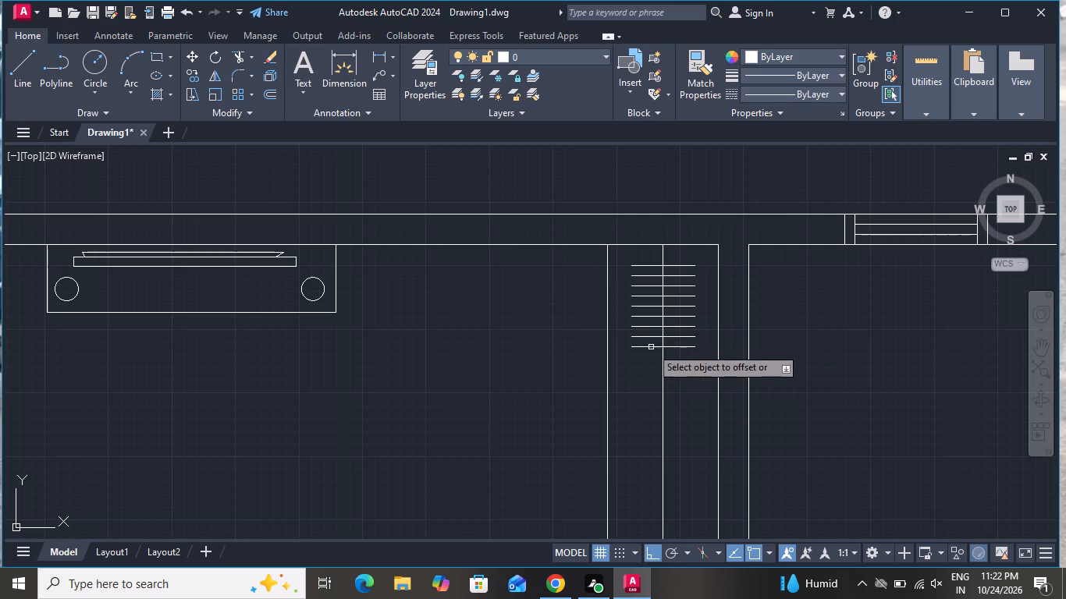
click(651, 347)
click(656, 386)
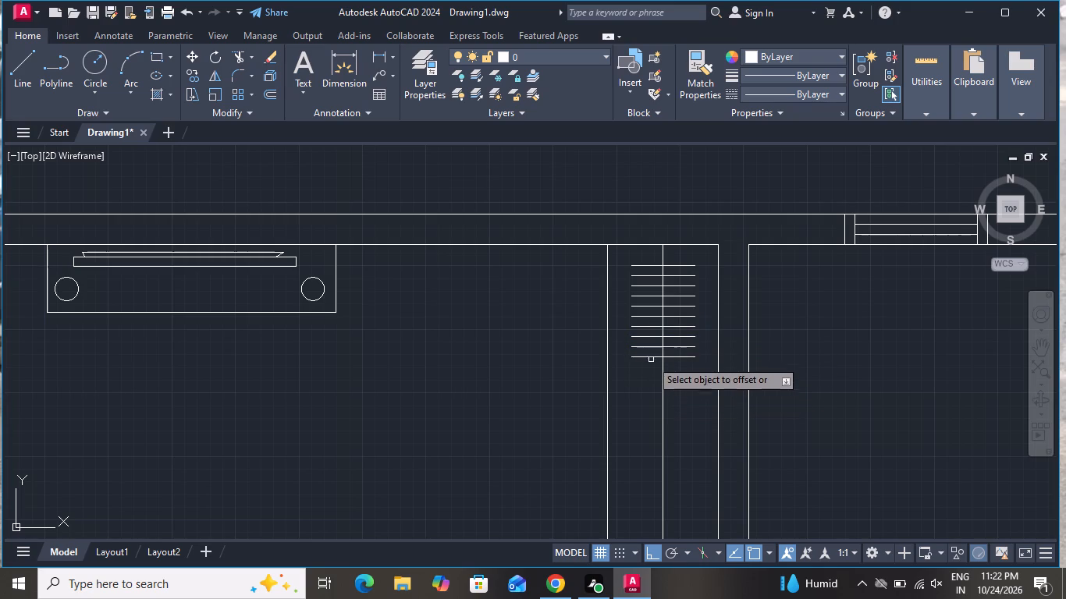
click(649, 357)
click(653, 398)
click(653, 365)
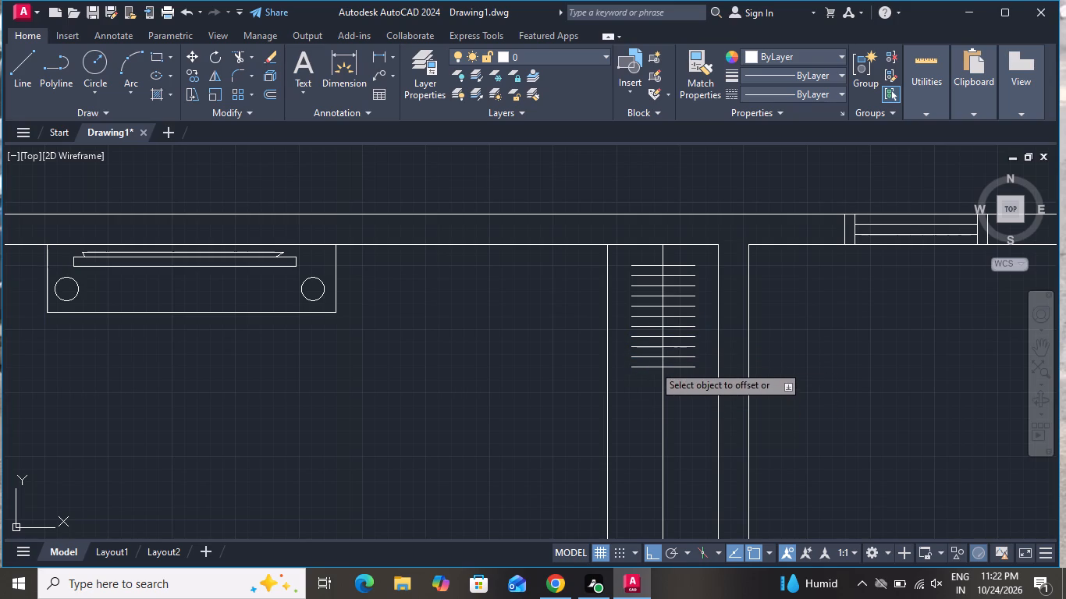
click(653, 370)
click(651, 385)
click(656, 378)
click(658, 402)
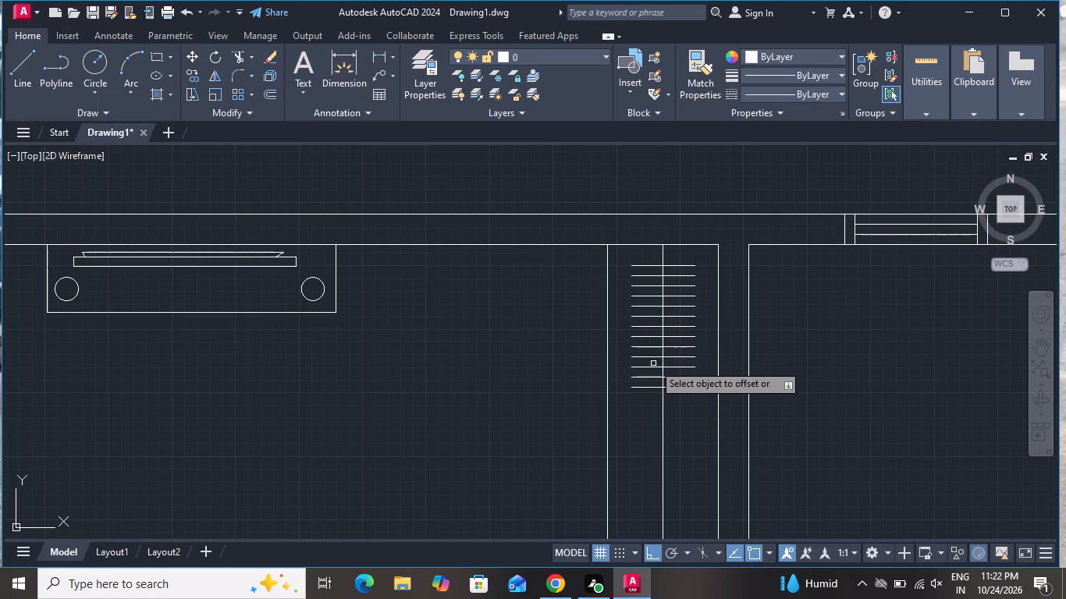
Extend the hanger rows down the wardrobe with six more lines, each offset 2" below the lowest one.
scroll(651, 335, down, 1)
scroll(647, 409, up, 1)
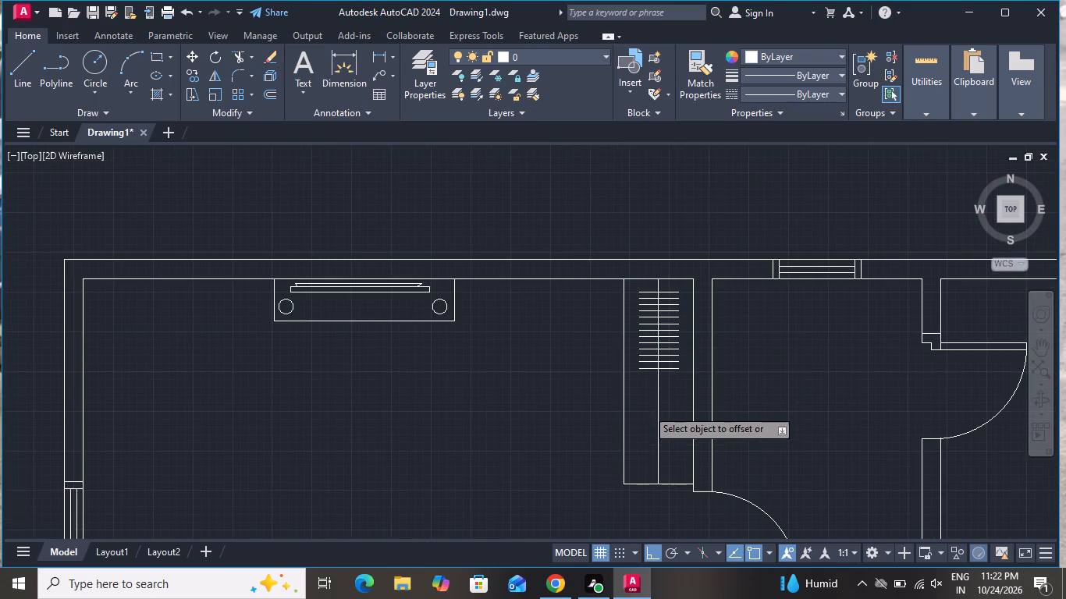
click(654, 347)
click(663, 386)
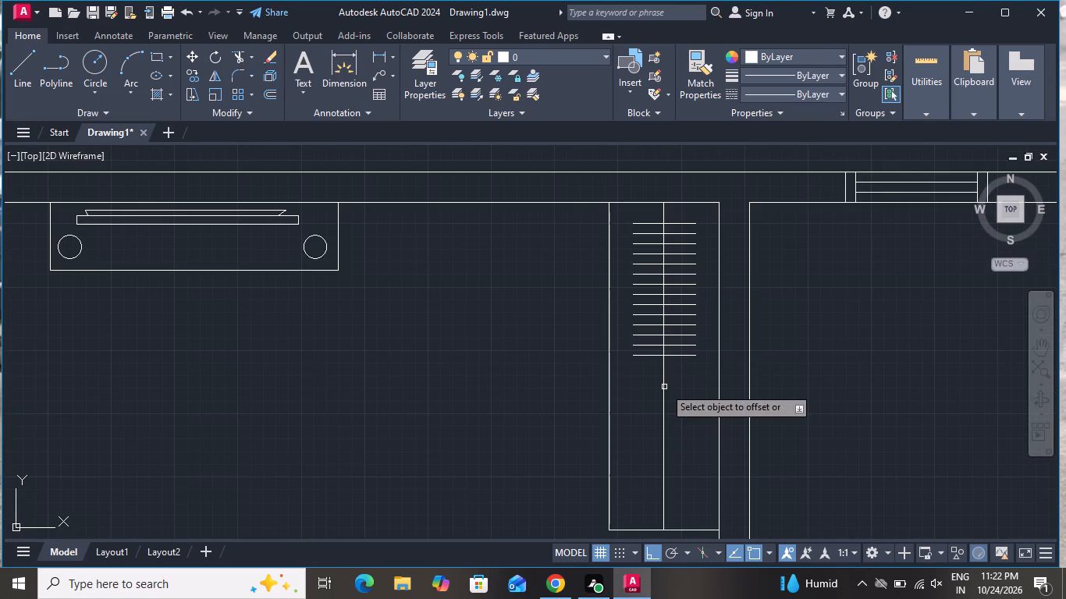
click(652, 357)
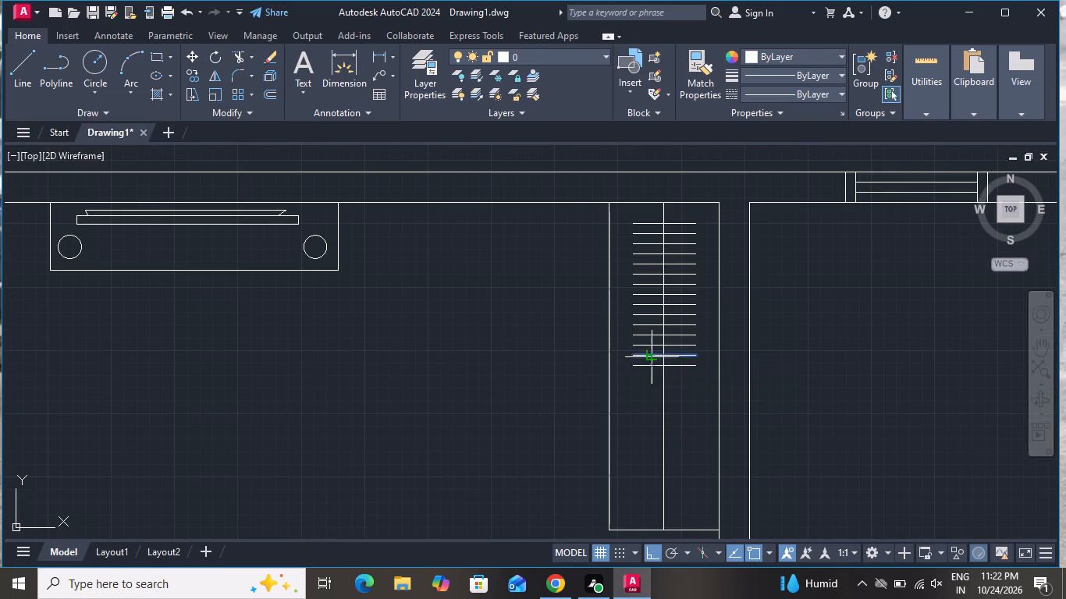
click(659, 395)
click(652, 367)
click(652, 409)
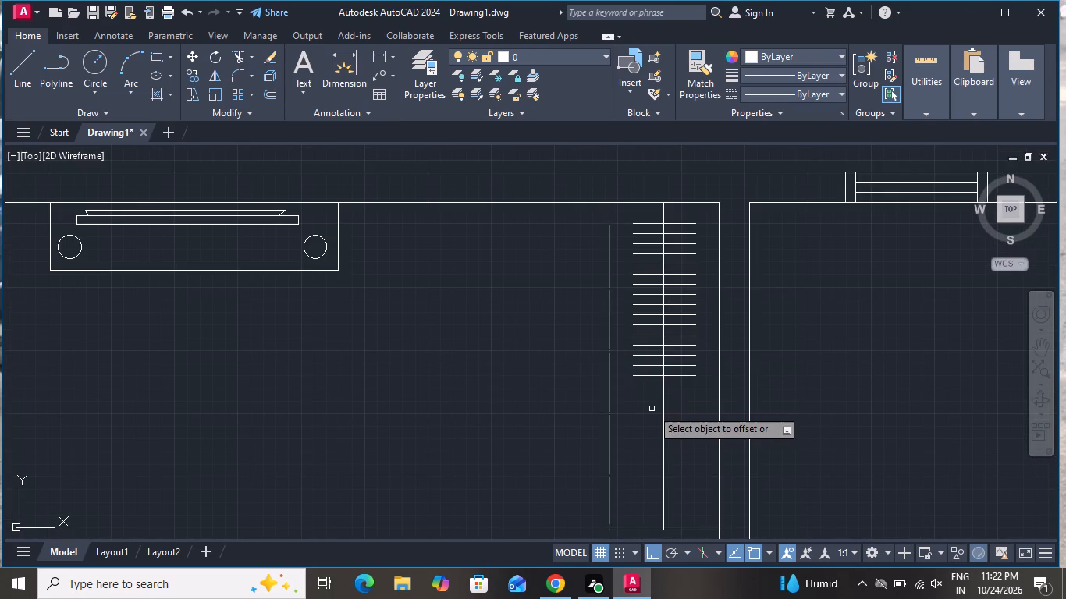
click(651, 375)
click(652, 399)
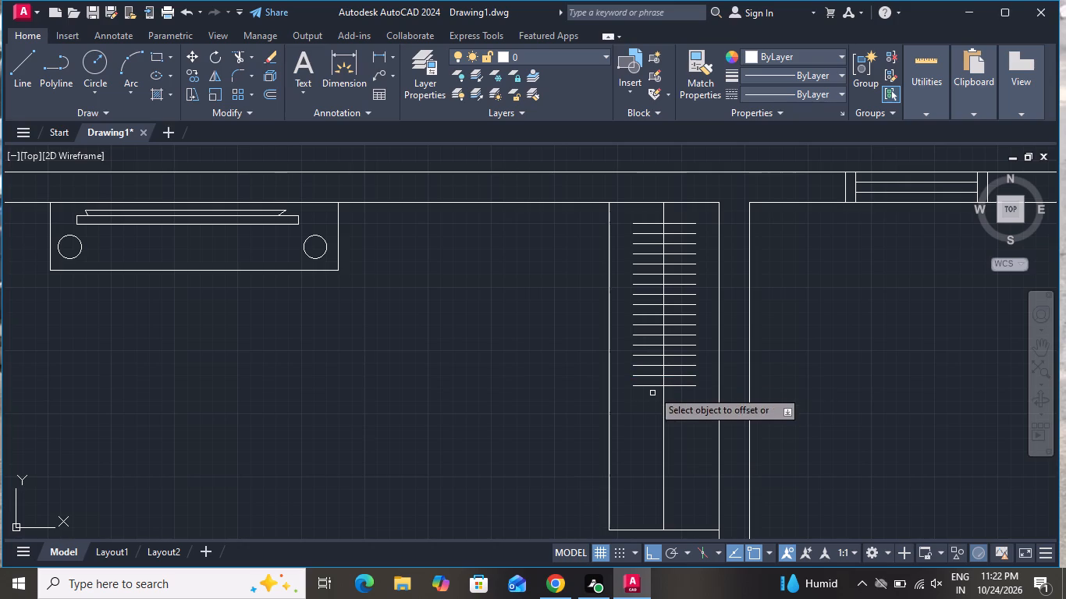
click(652, 385)
click(655, 431)
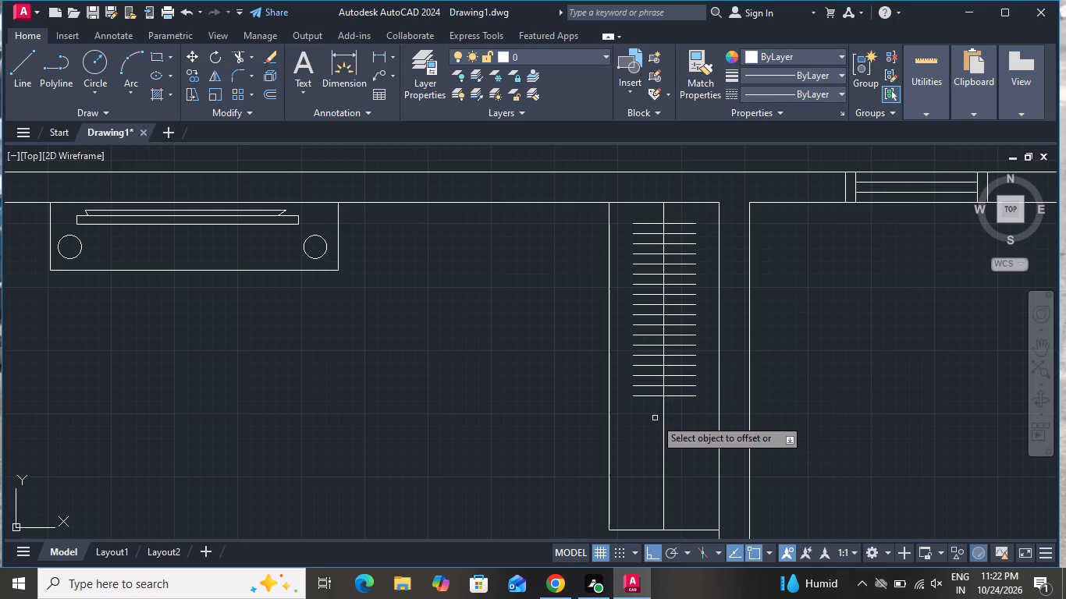
click(650, 397)
click(676, 448)
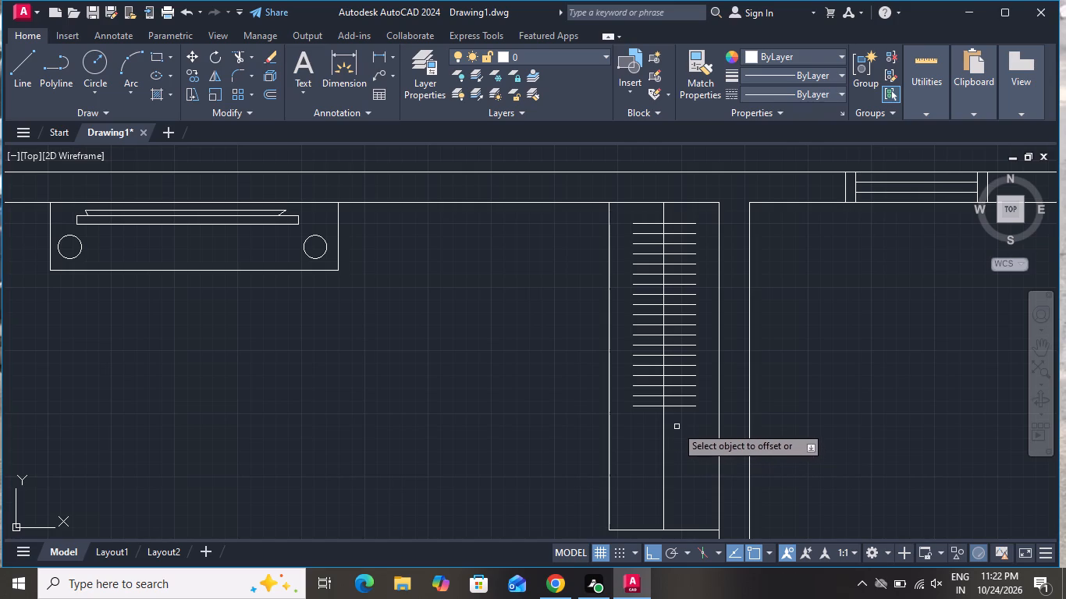
Offset the lowest hanger line 2" downward six more times, continuing toward the wardrobe's lower end.
click(650, 408)
click(666, 448)
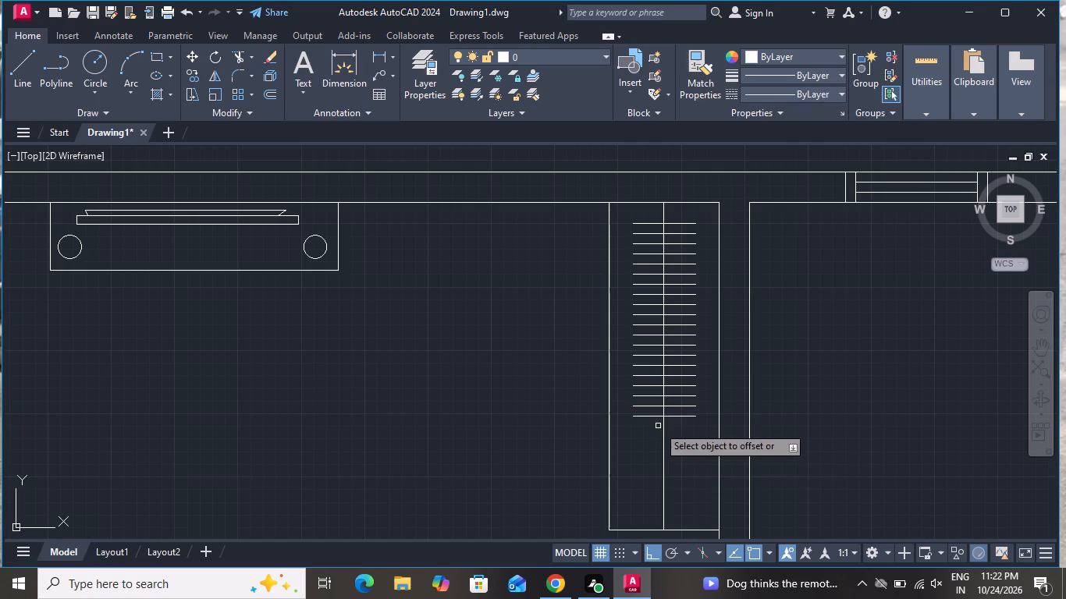
click(656, 417)
click(662, 467)
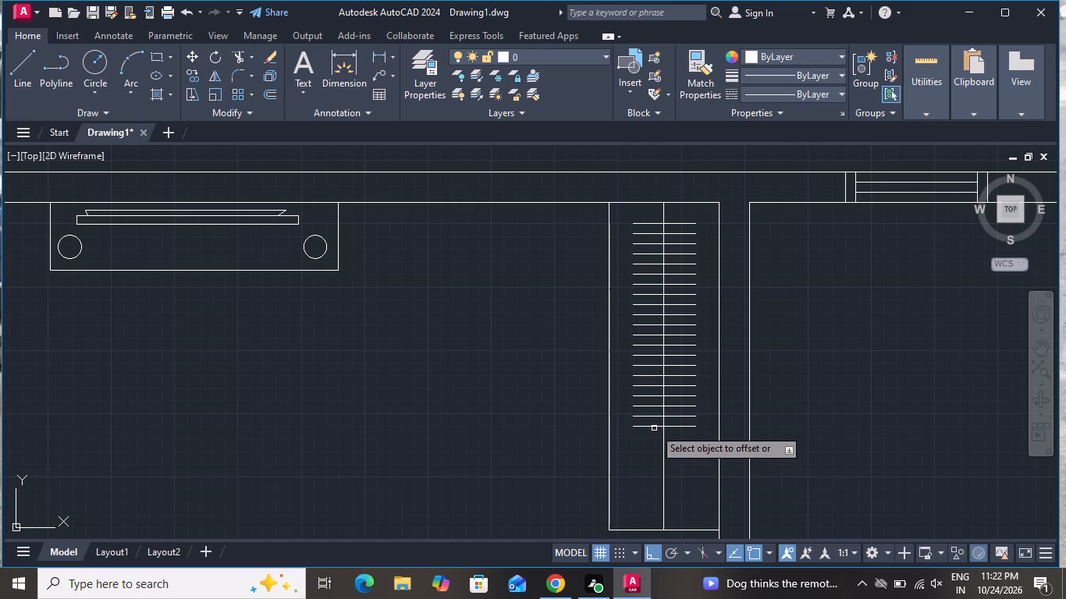
click(654, 428)
click(654, 477)
click(659, 434)
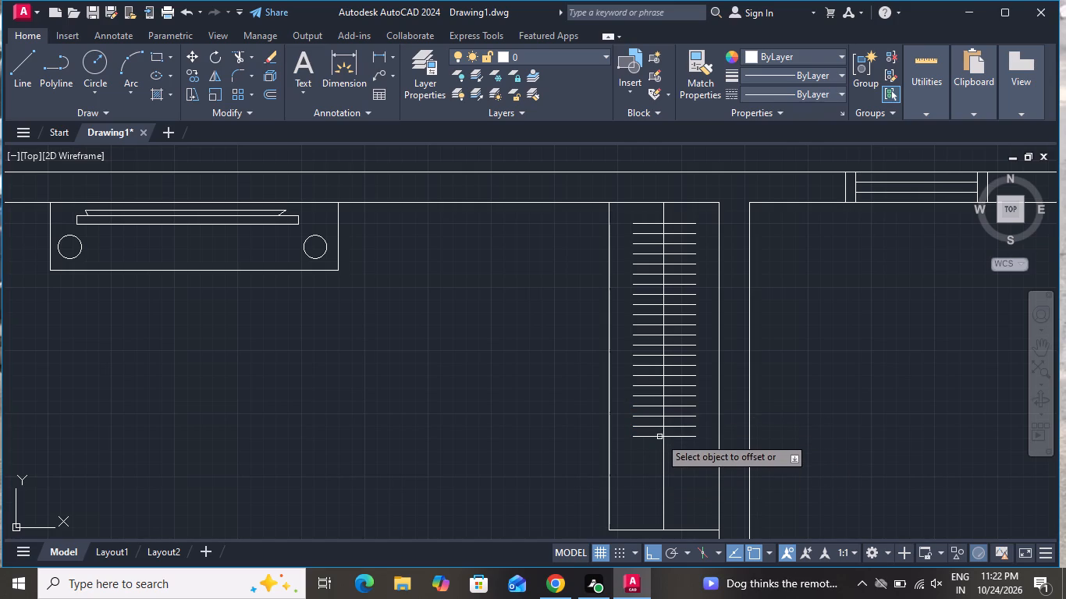
click(659, 437)
click(659, 474)
click(652, 448)
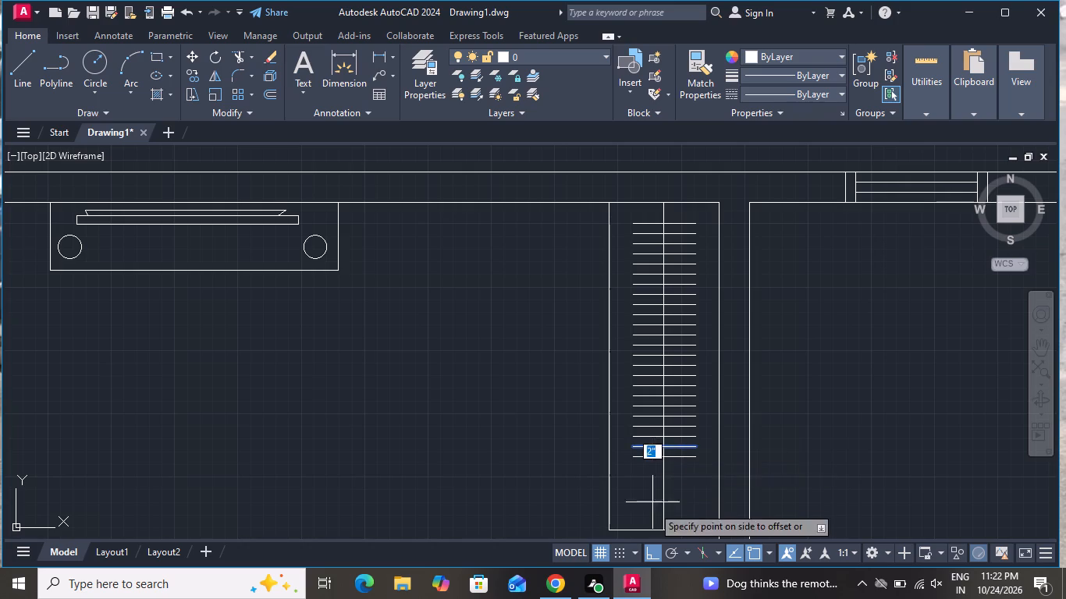
click(654, 508)
click(656, 456)
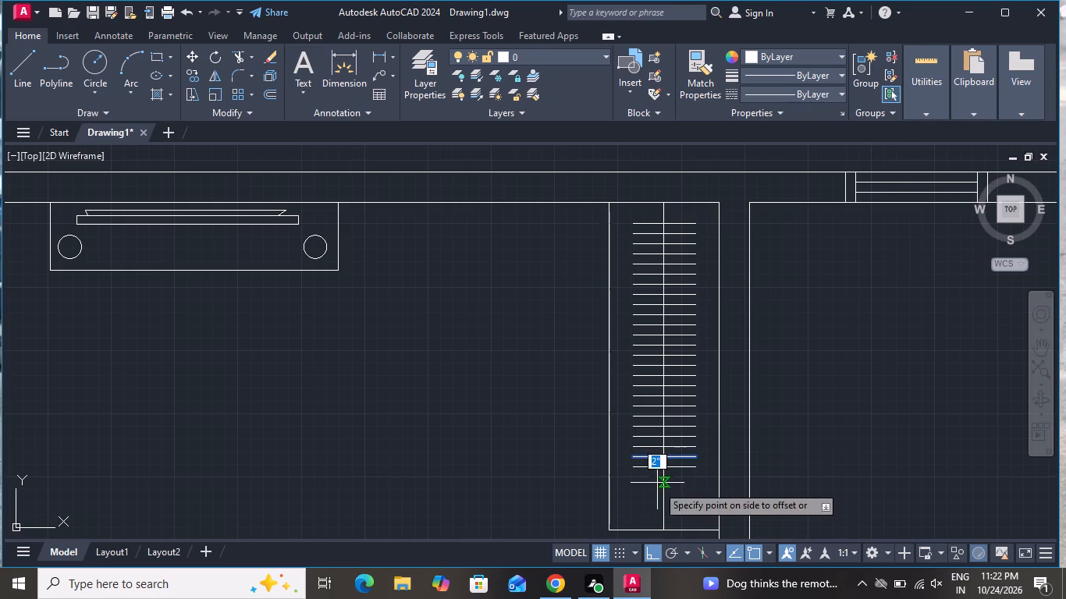
click(657, 495)
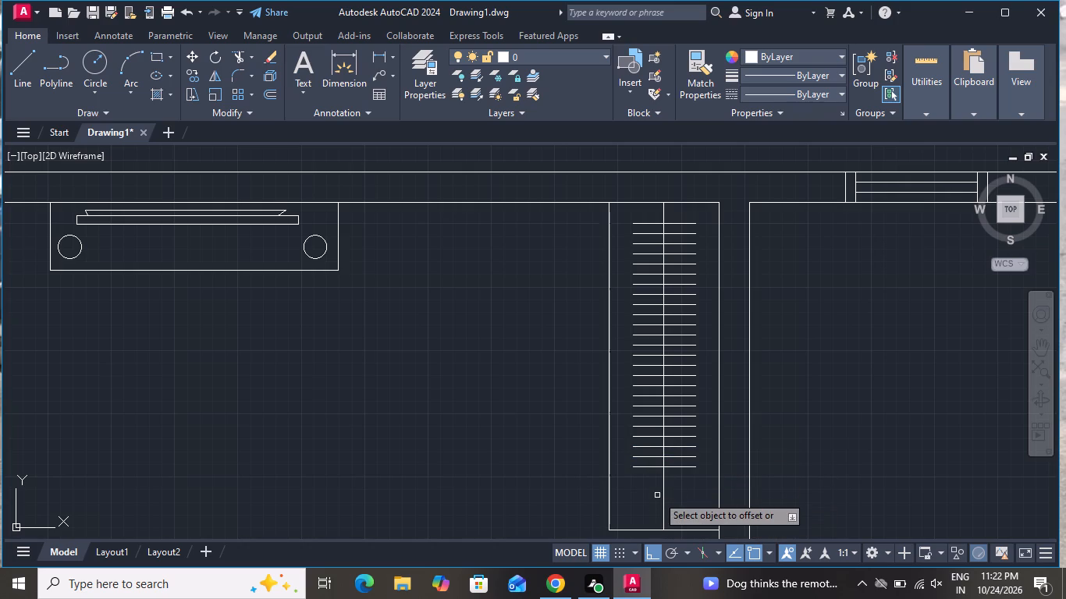
Offset the lowest hanger line 2" downward five more times to fill the wardrobe's lower end.
scroll(657, 496, down, 1)
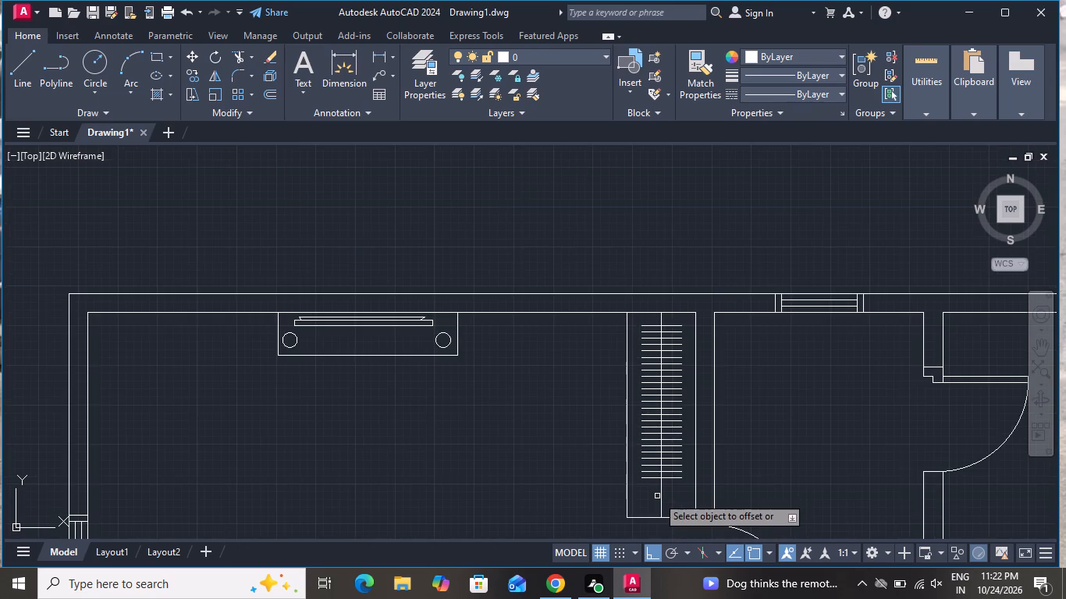
scroll(657, 494, up, 2)
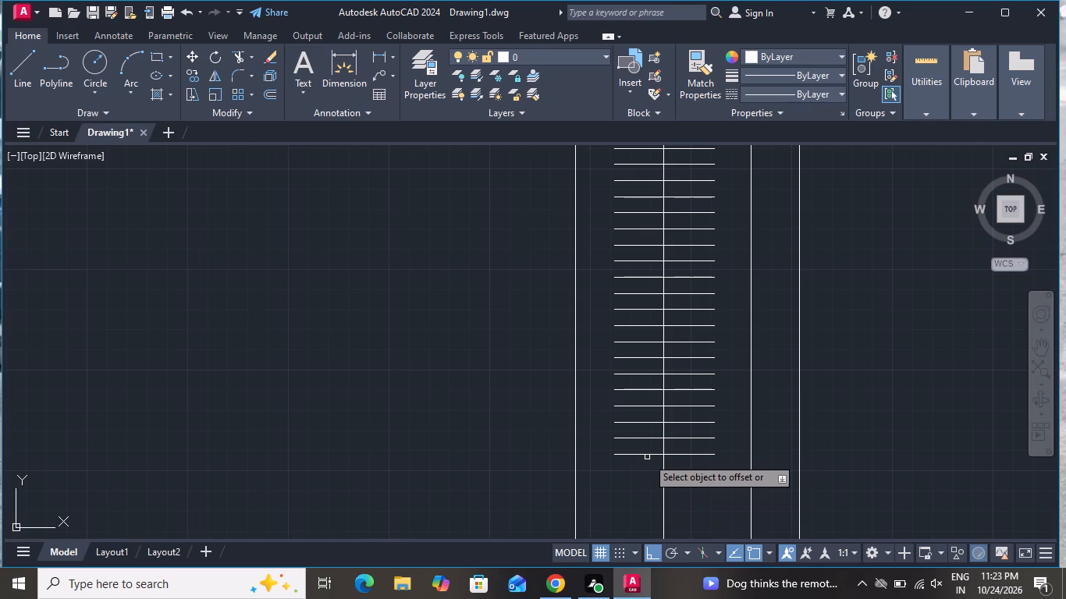
click(648, 455)
click(650, 479)
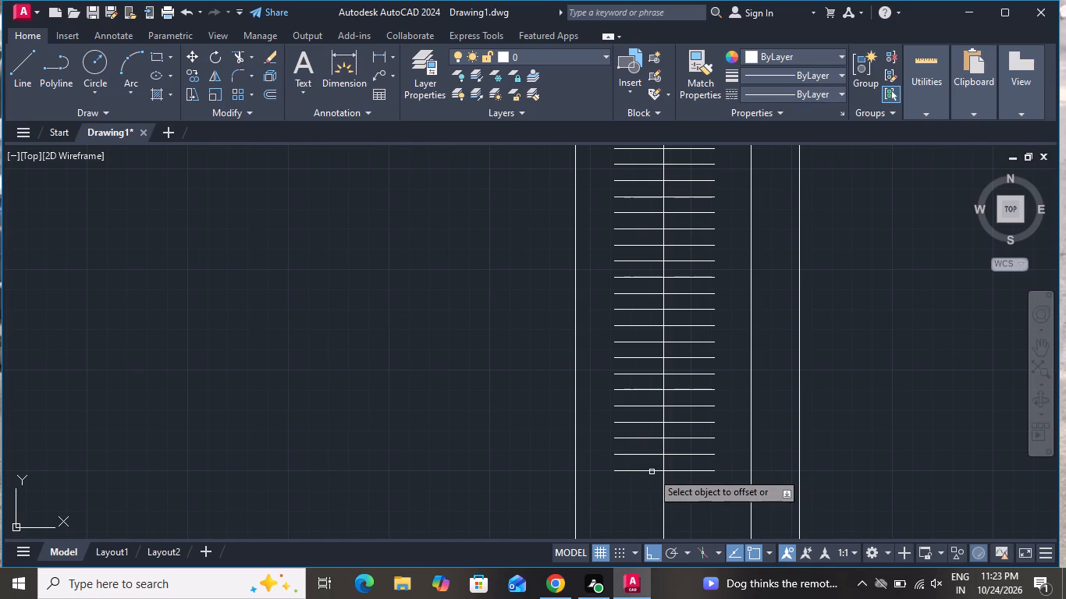
click(652, 472)
click(653, 512)
click(655, 486)
click(654, 531)
scroll(653, 392, down, 2)
scroll(650, 437, up, 2)
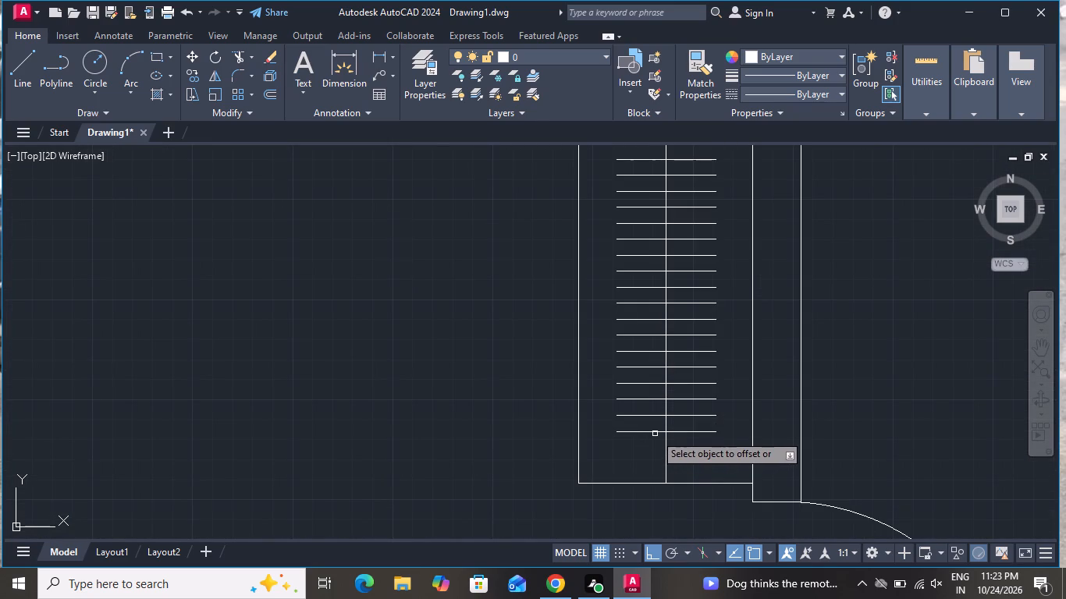
click(655, 433)
click(655, 460)
click(655, 450)
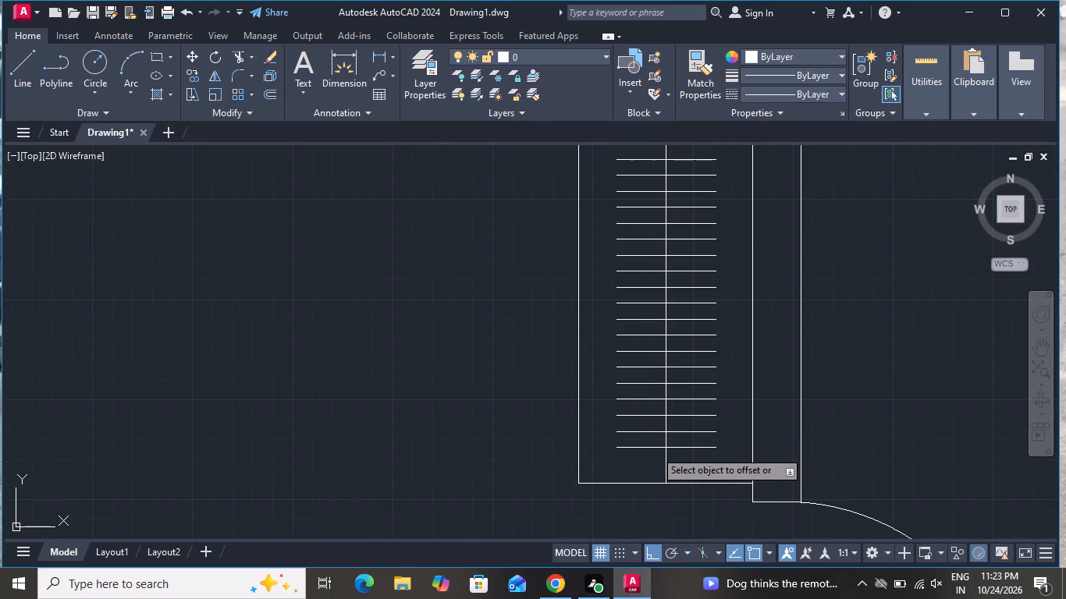
click(659, 465)
right_click(414, 437)
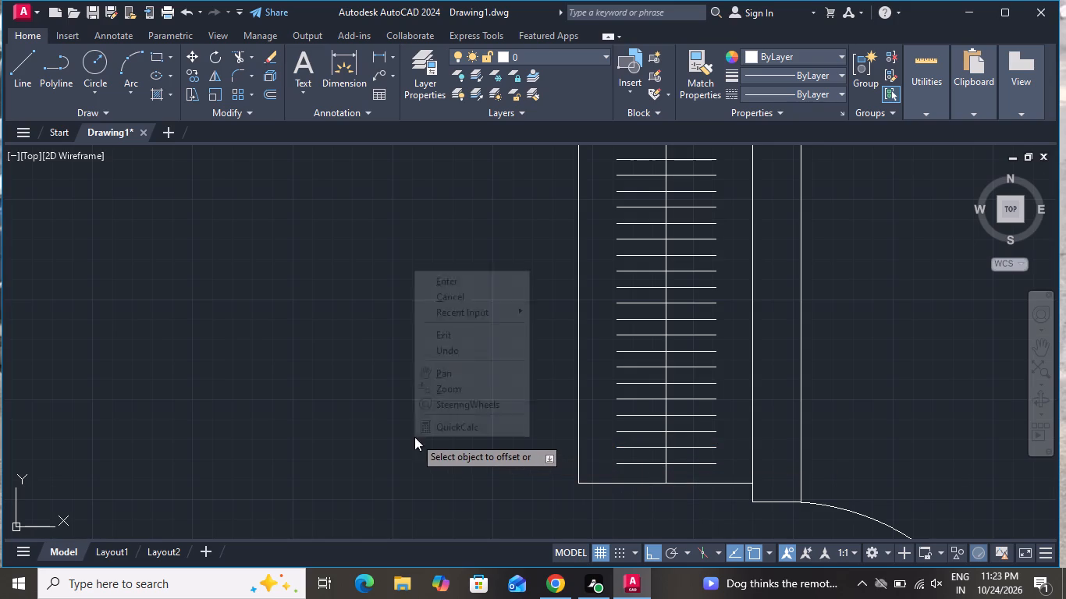
click(468, 299)
Using the ACAD_ISO02W100 linetype, draw a dashed diagonal from the narrow room's upper-left inner corner to its lower-right inner corner.
scroll(557, 382, down, 3)
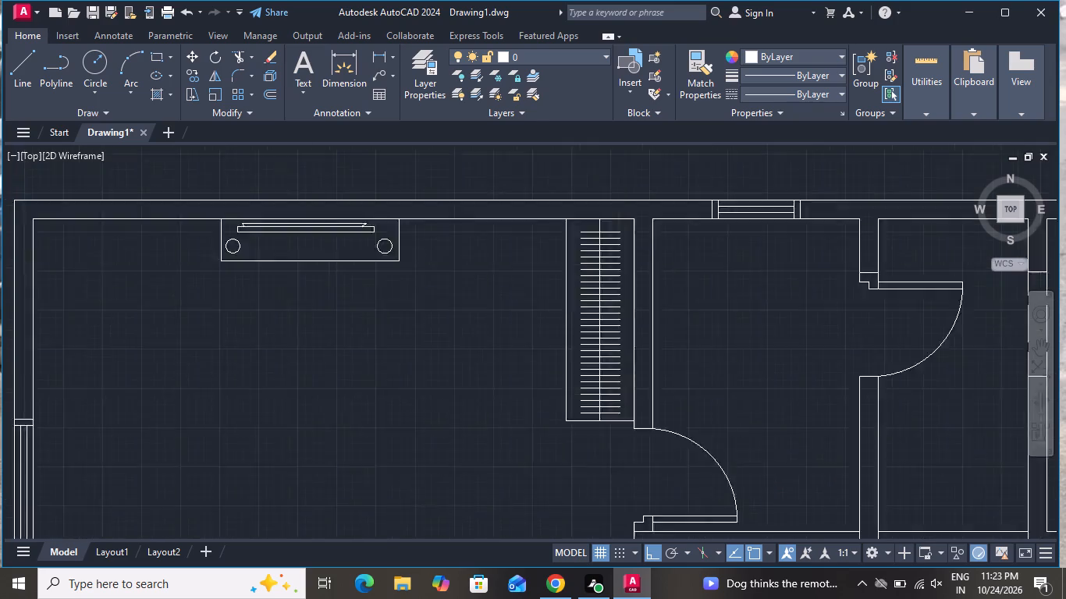
scroll(585, 385, down, 1)
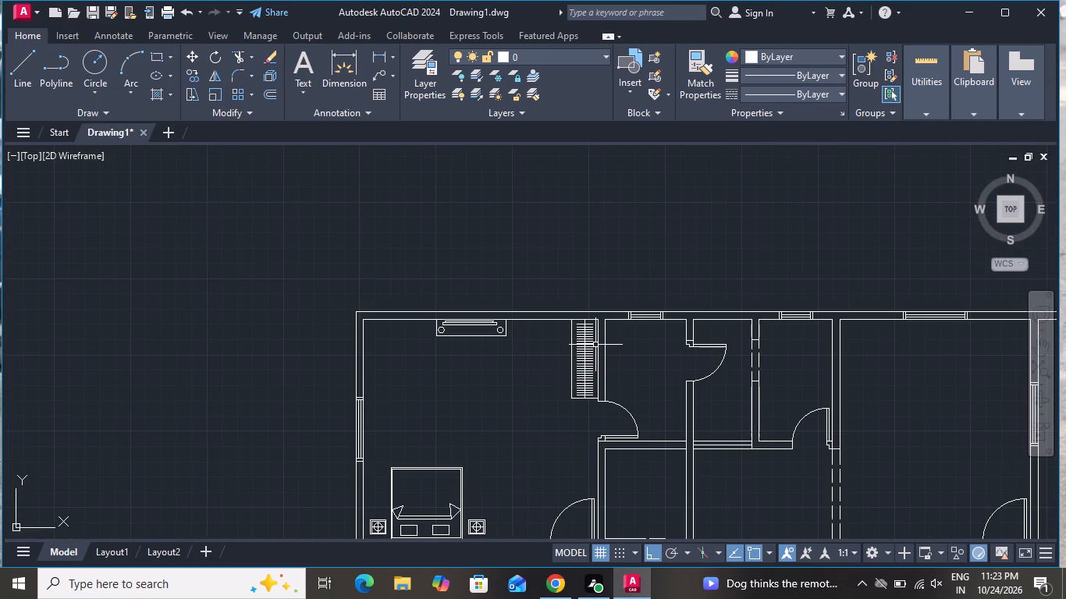
scroll(705, 310, up, 1)
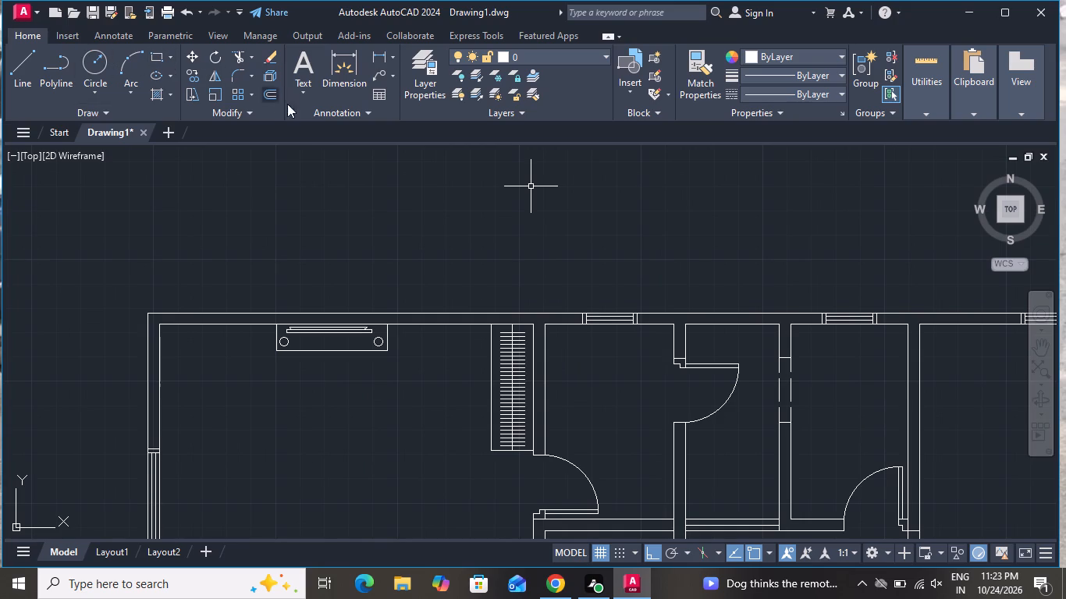
click(794, 88)
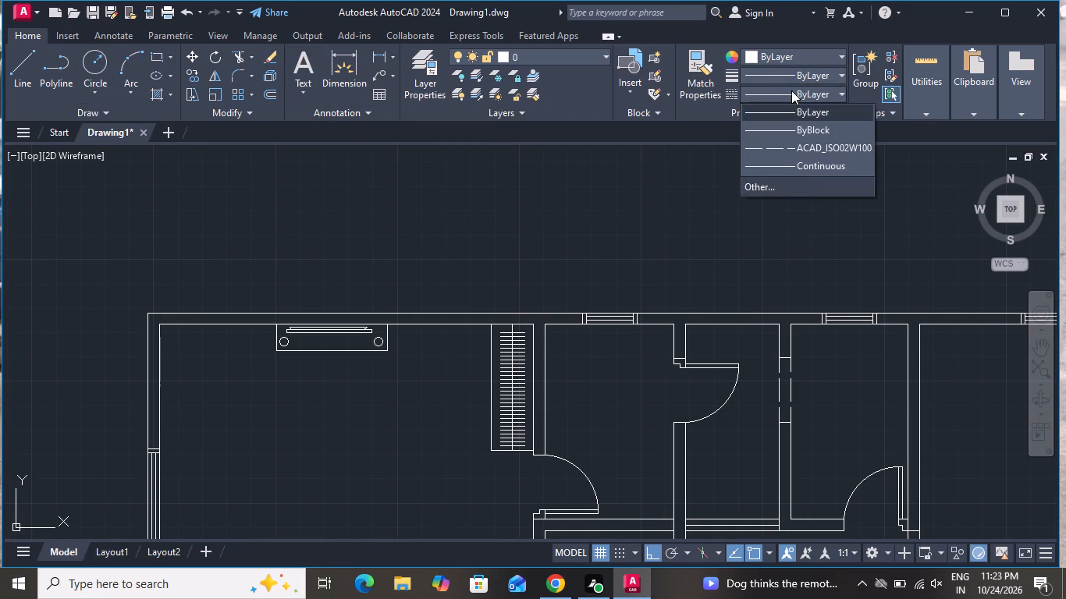
click(769, 149)
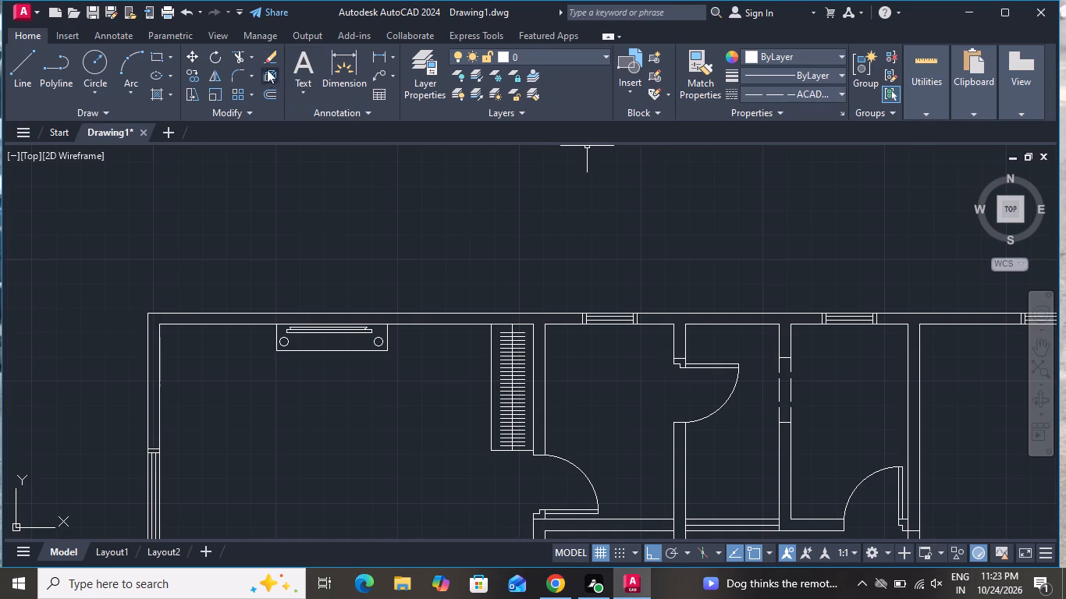
click(20, 59)
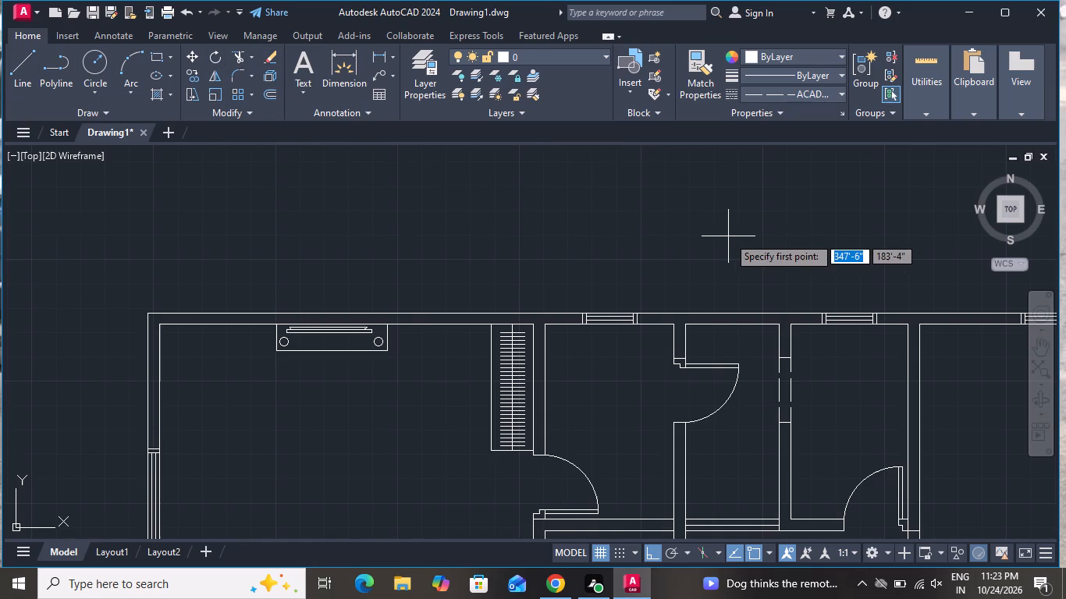
scroll(730, 229, up, 1)
click(661, 380)
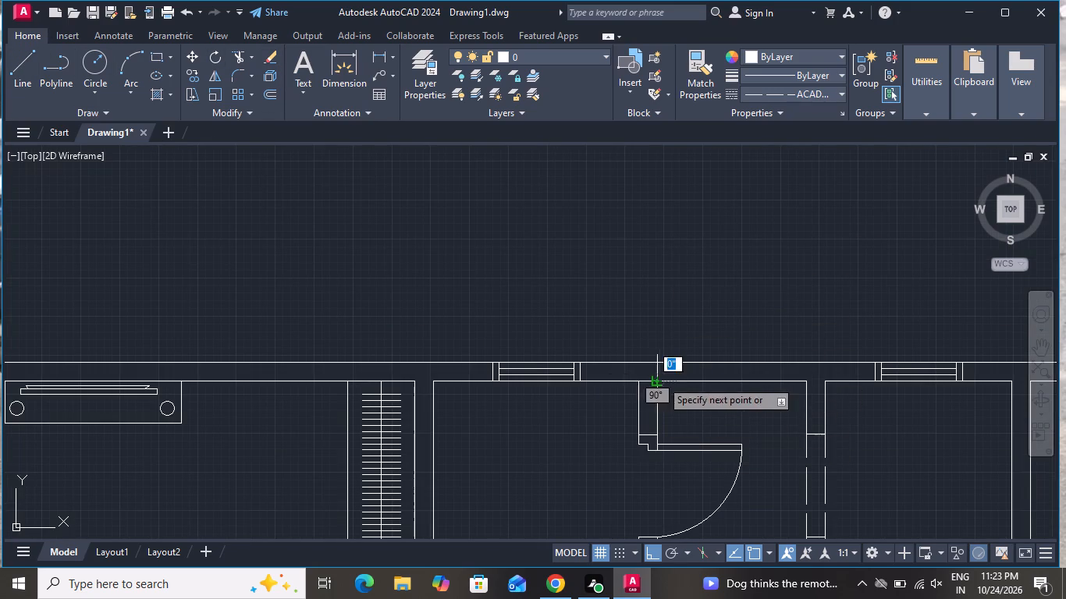
scroll(641, 322, down, 3)
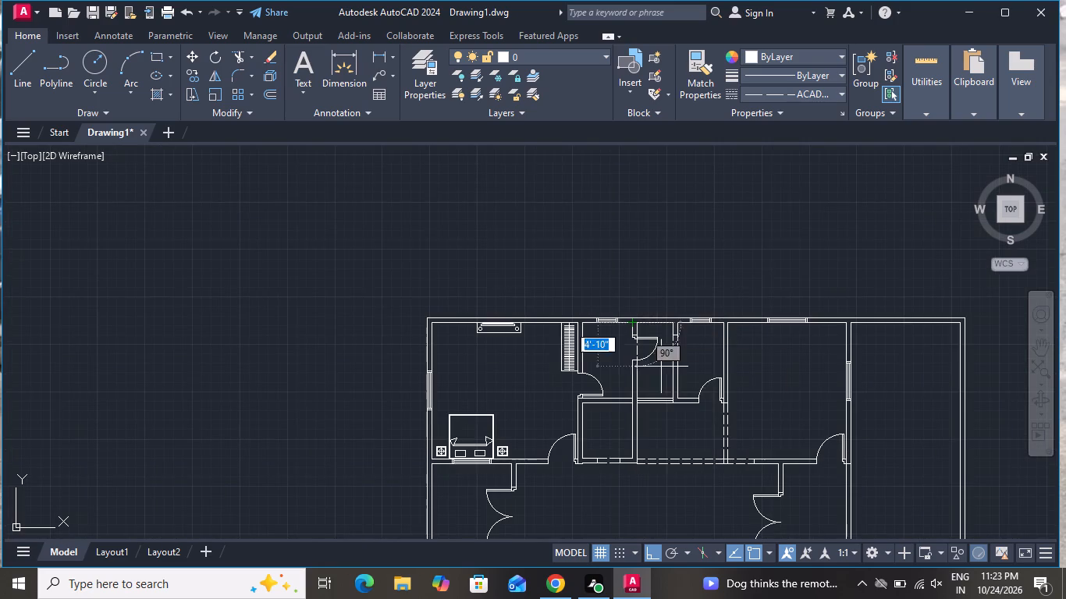
scroll(678, 384, up, 3)
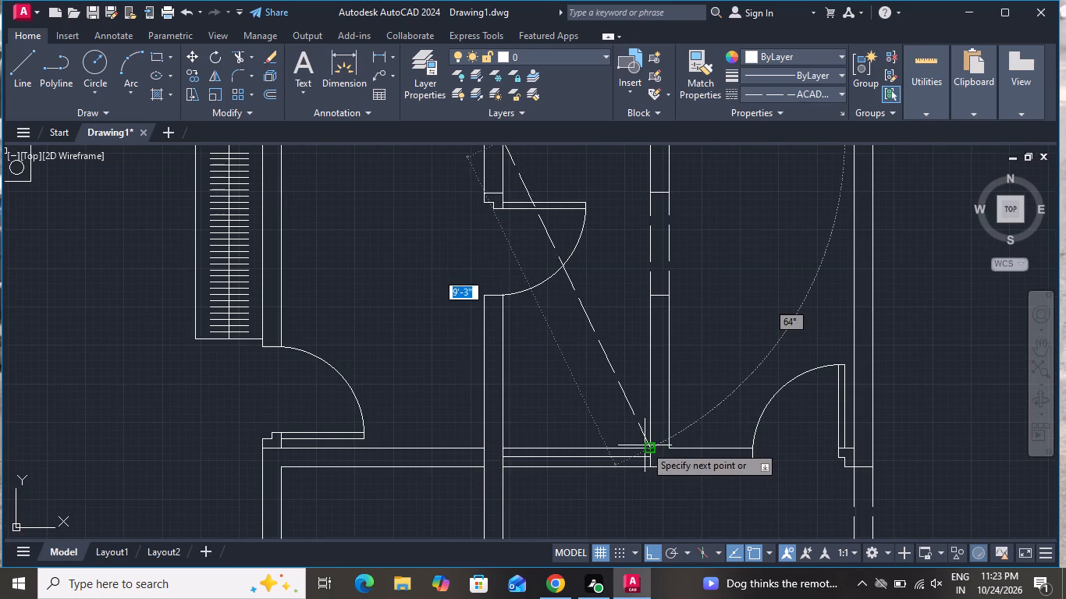
click(645, 445)
right_click(645, 446)
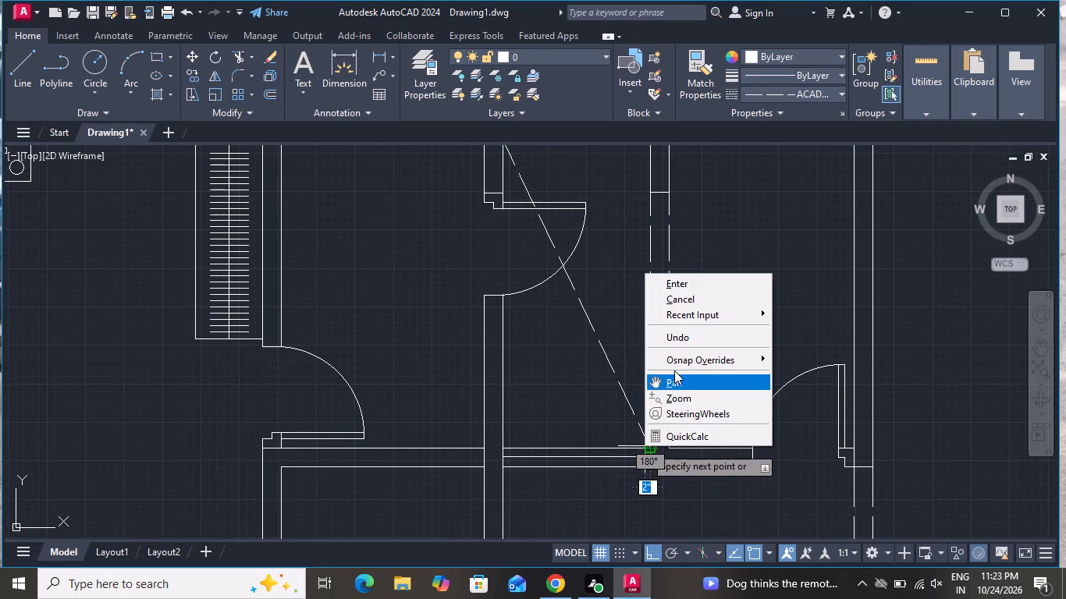
click(674, 285)
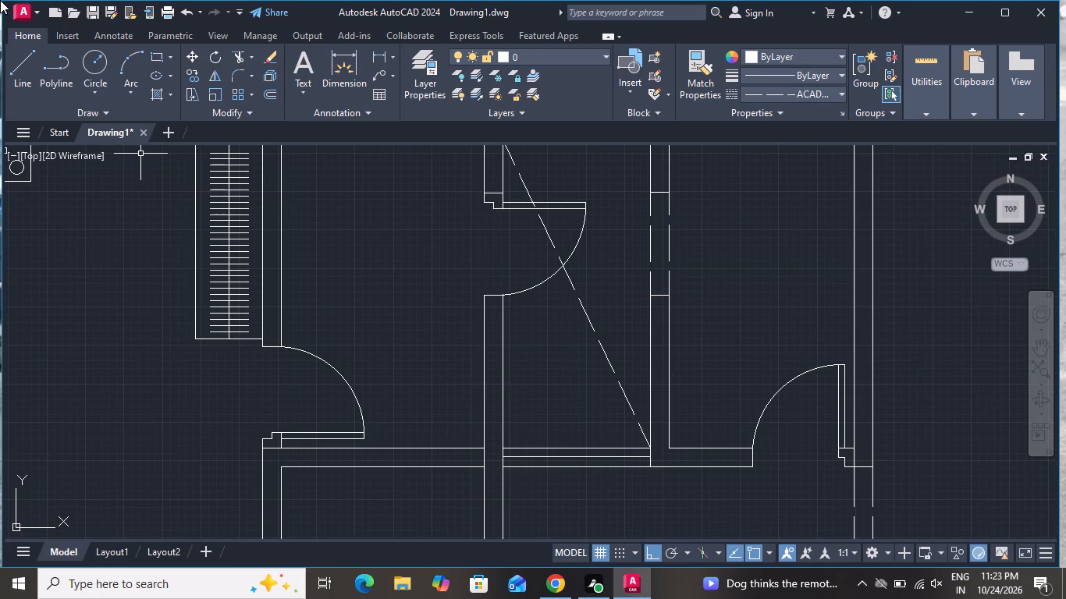
Draw the crossing dashed diagonal from the narrow room's upper-right inner corner to its lower-left inner corner.
click(22, 69)
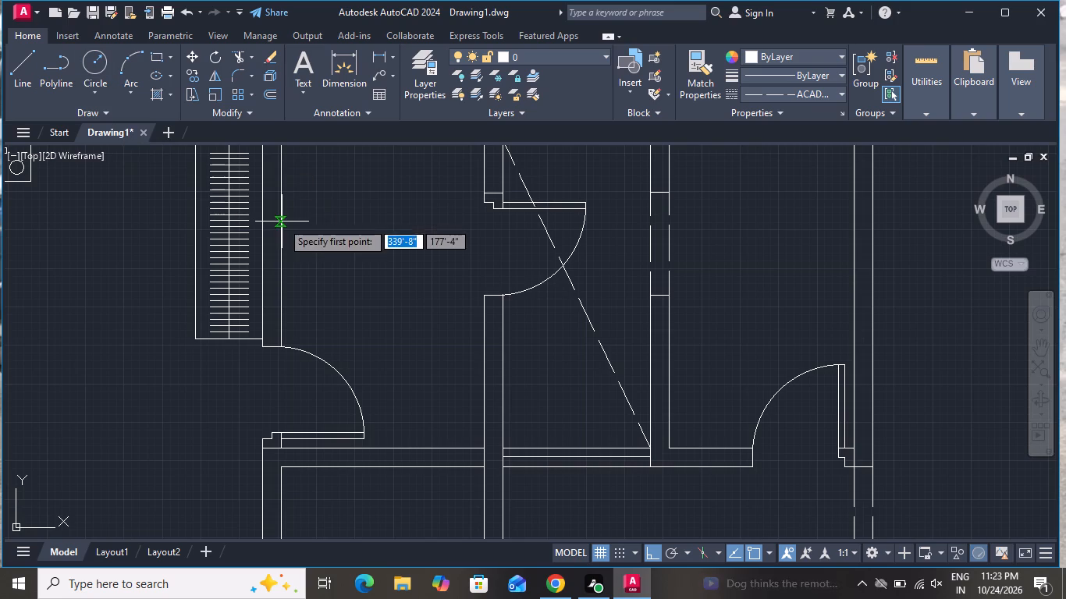
scroll(628, 241, down, 2)
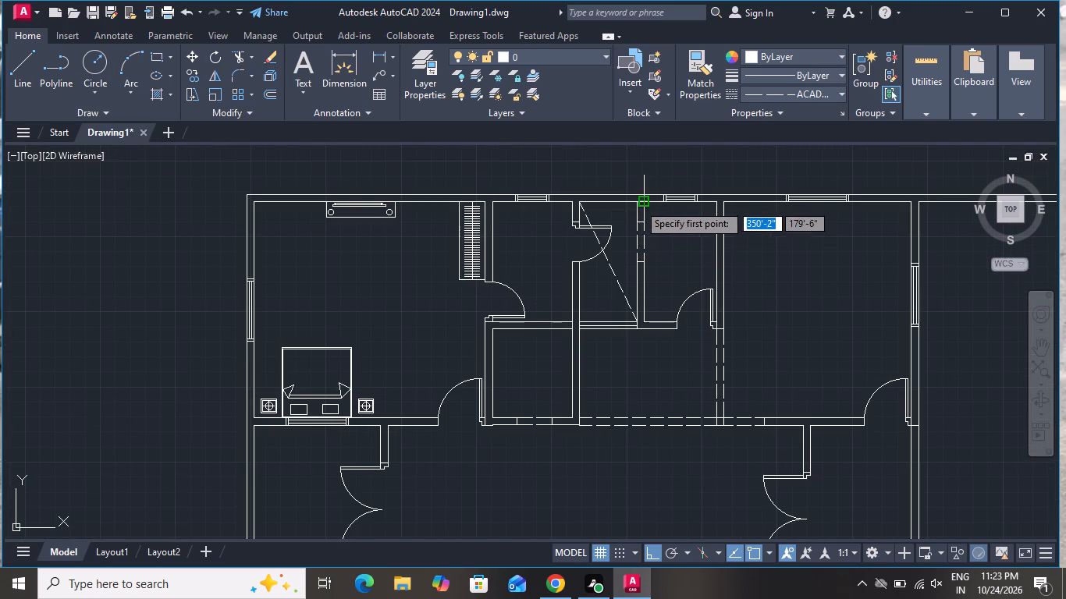
click(634, 204)
scroll(574, 325, up, 3)
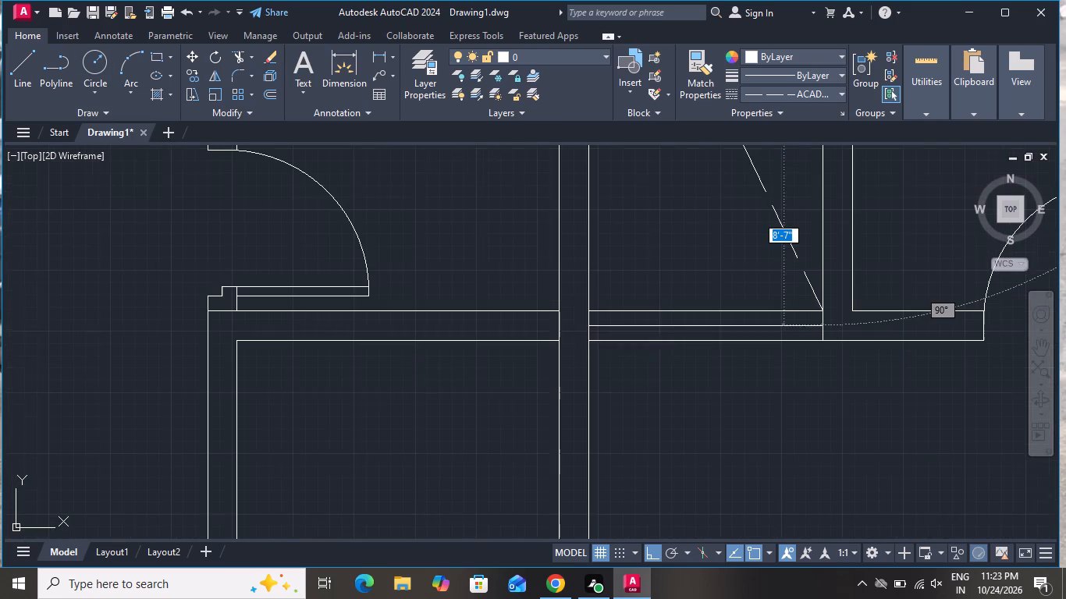
click(592, 303)
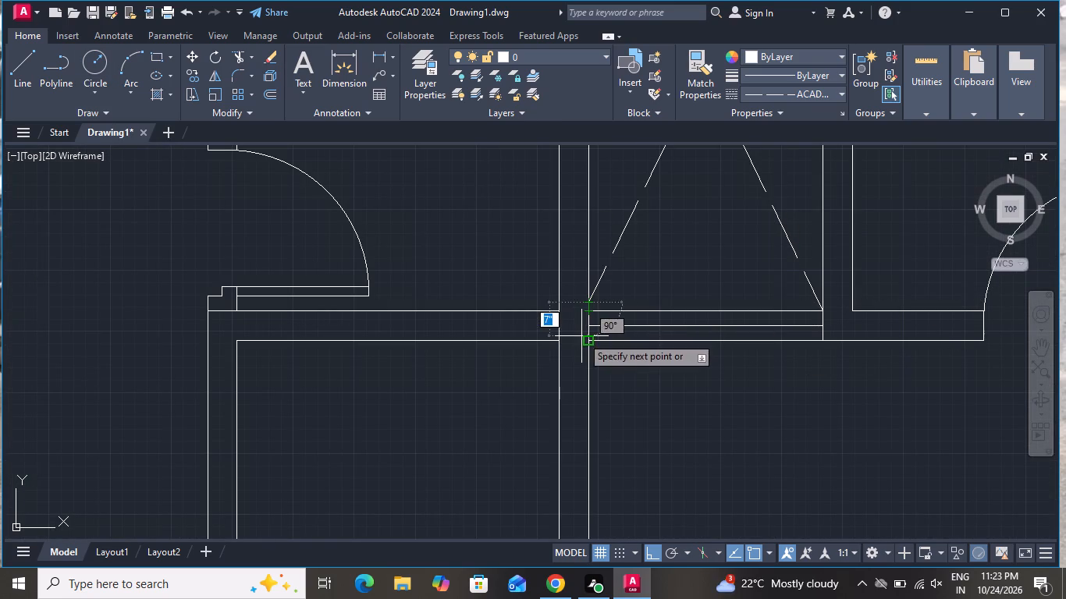
right_click(581, 336)
click(608, 359)
Draw a horizontal ellipse about 2'-4" by 1'-0" across the wall between the wardrobe and the adjoining small room.
scroll(596, 406, down, 2)
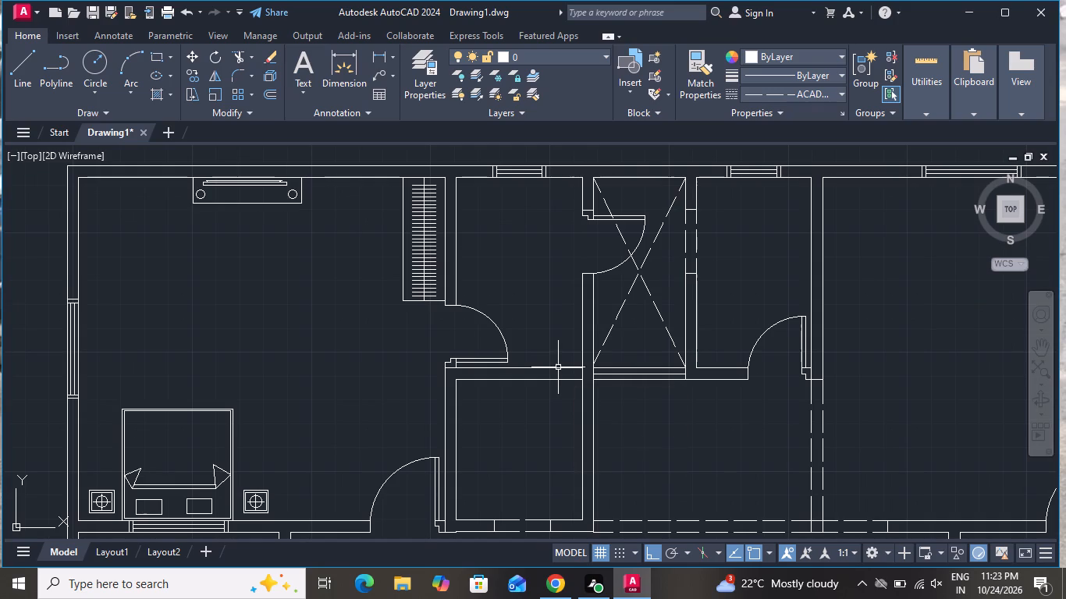
scroll(558, 367, down, 1)
scroll(508, 225, up, 3)
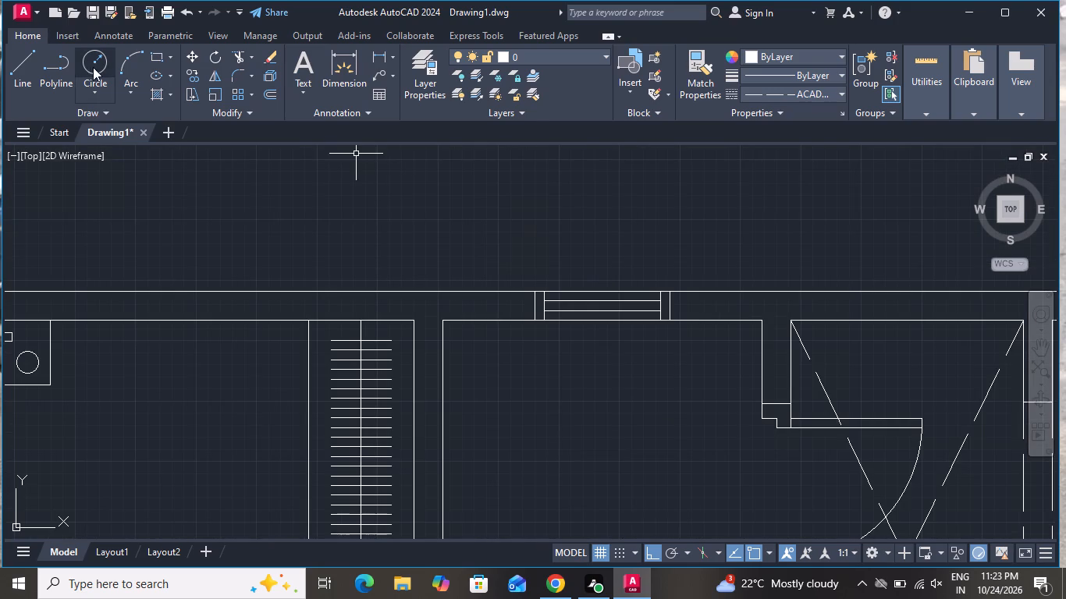
click(157, 71)
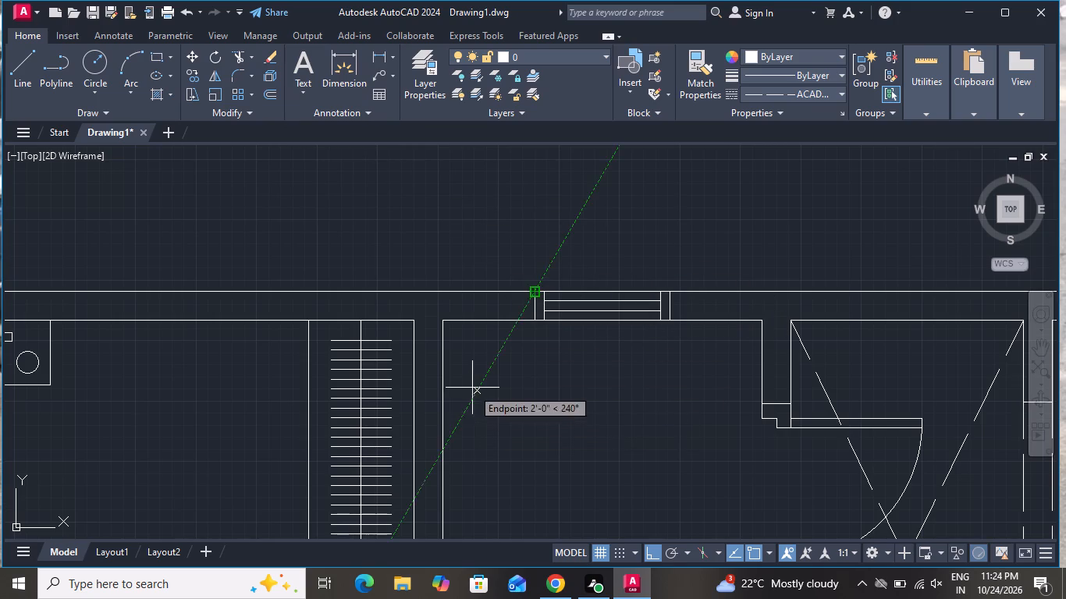
click(466, 368)
click(534, 363)
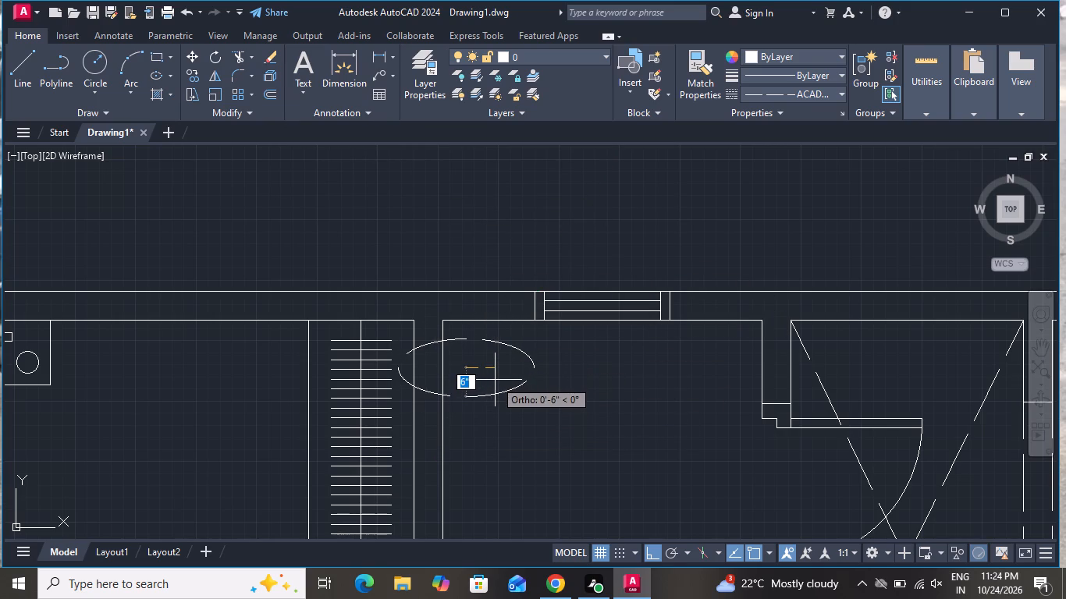
click(495, 380)
Change the ellipse's linetype to ByLayer.
click(520, 341)
click(505, 360)
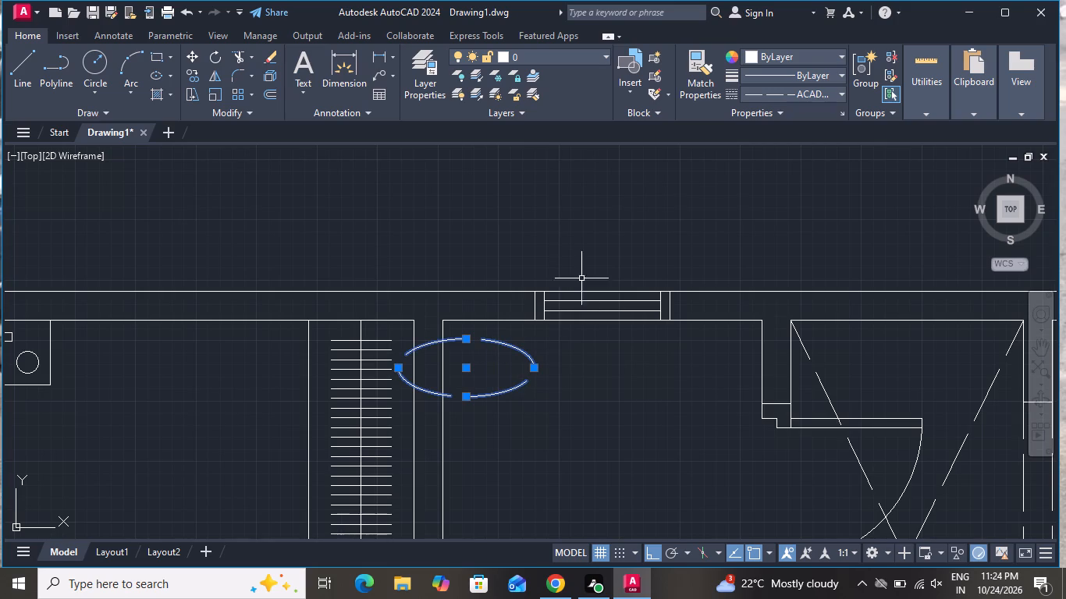
click(750, 95)
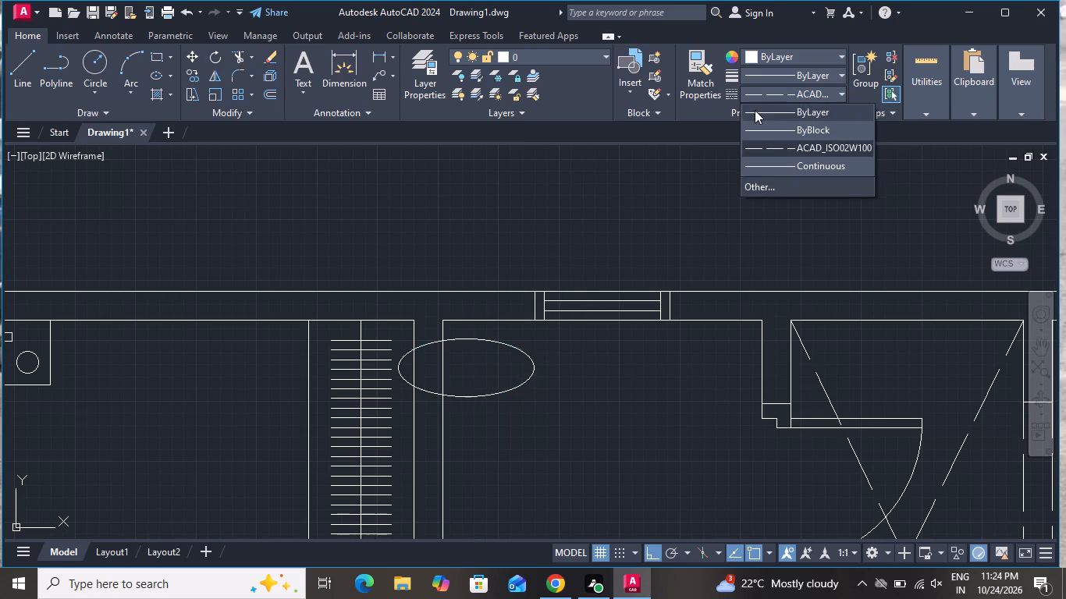
click(755, 110)
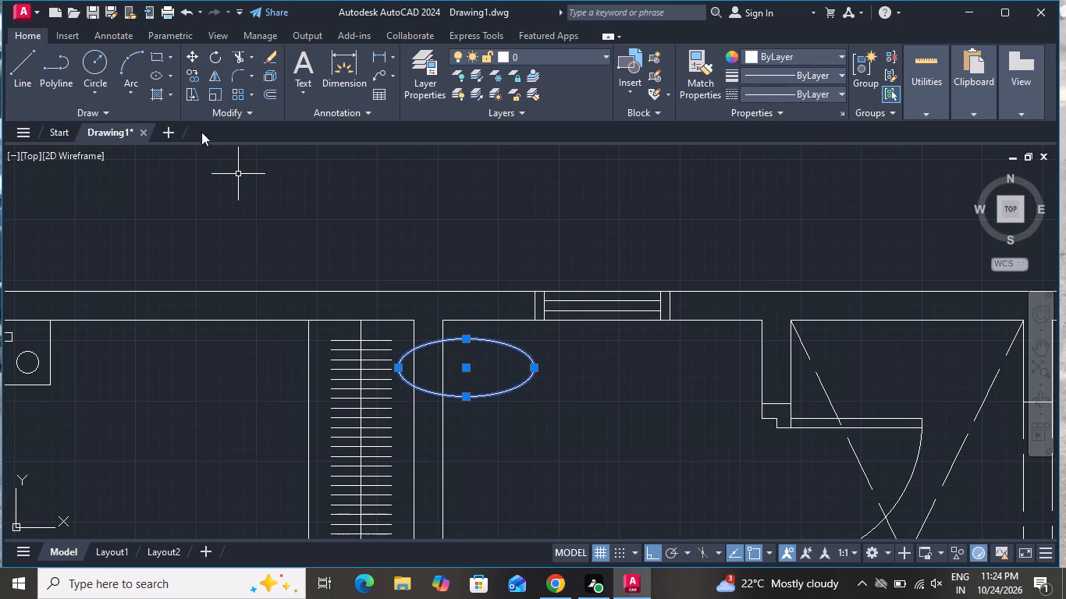
Move the ellipse horizontally into the small room so it sits below the window.
click(201, 54)
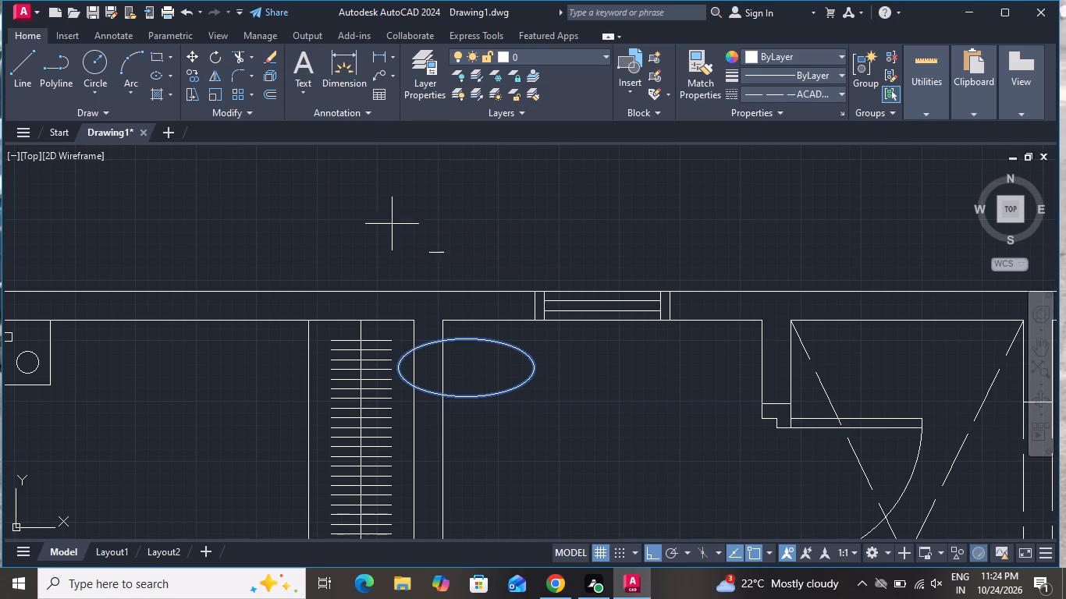
click(490, 392)
click(610, 404)
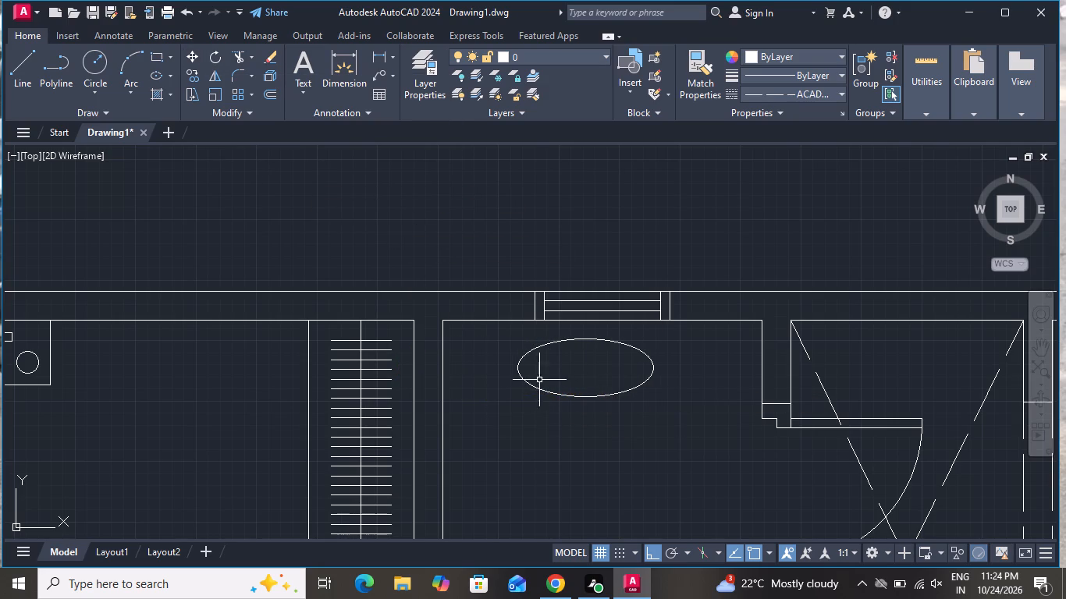
Shorten the ellipse's horizontal axis by stretching its left quadrant point inward.
click(524, 377)
drag(517, 367, 545, 367)
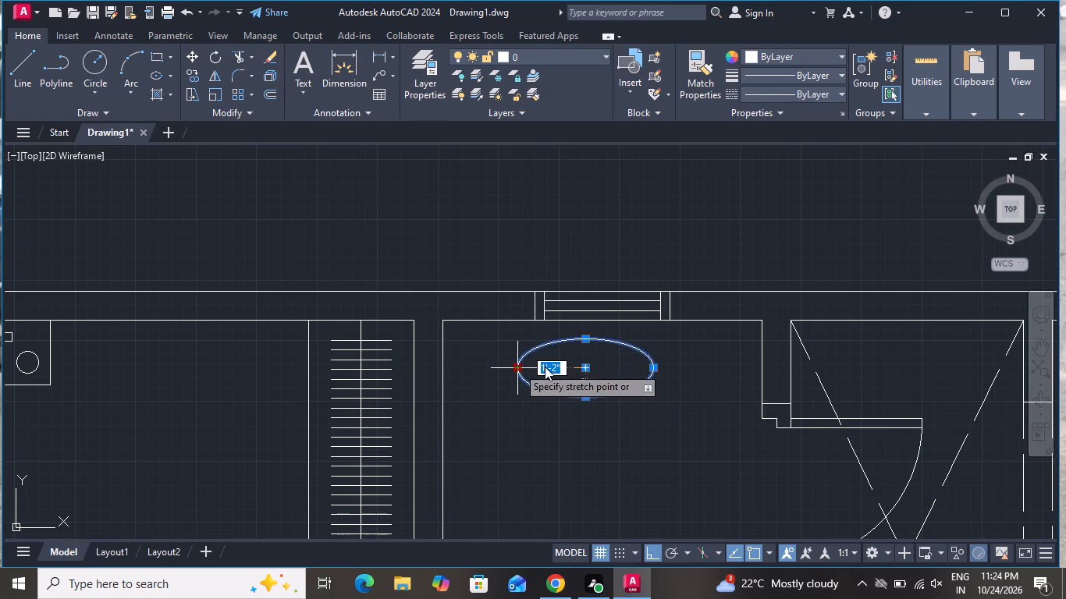
drag(545, 367, 542, 371)
click(542, 371)
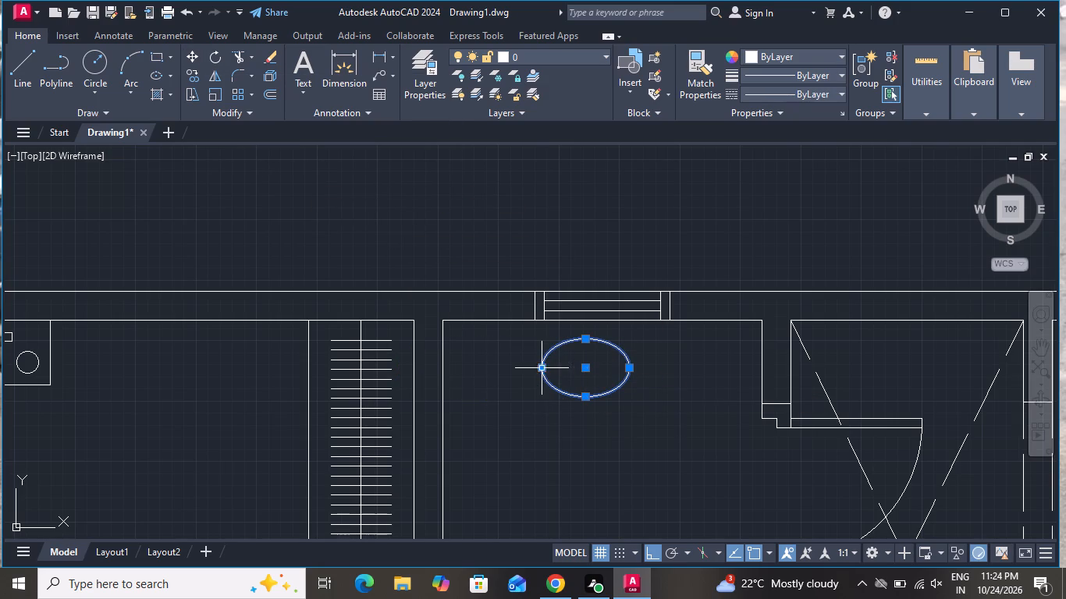
scroll(677, 353, up, 1)
key(Escape)
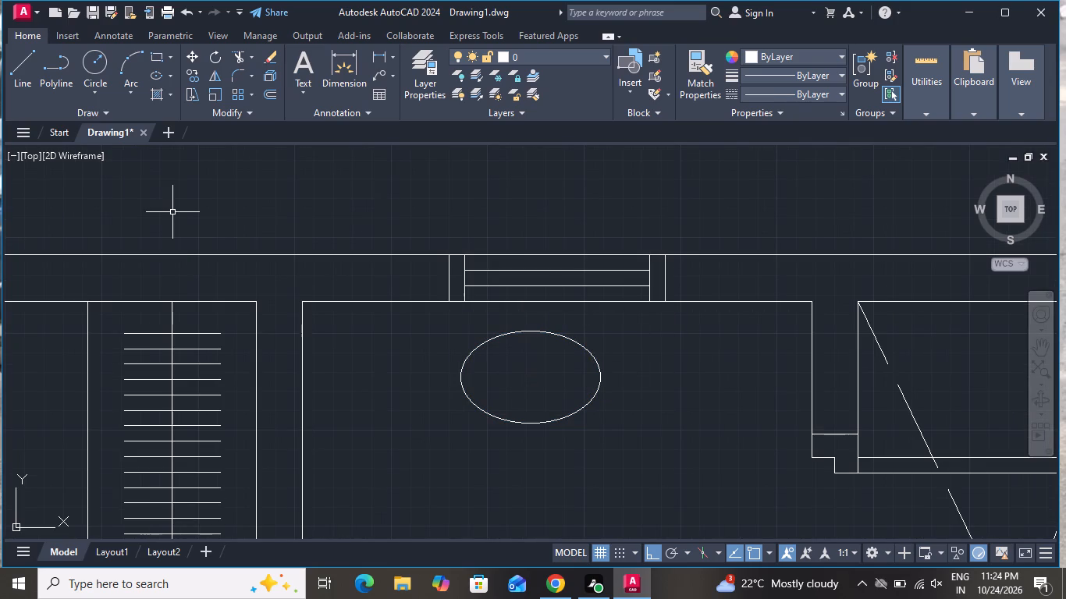
Offset the ellipse in the small room outward by 1" to form the basin rim.
text(o 1)
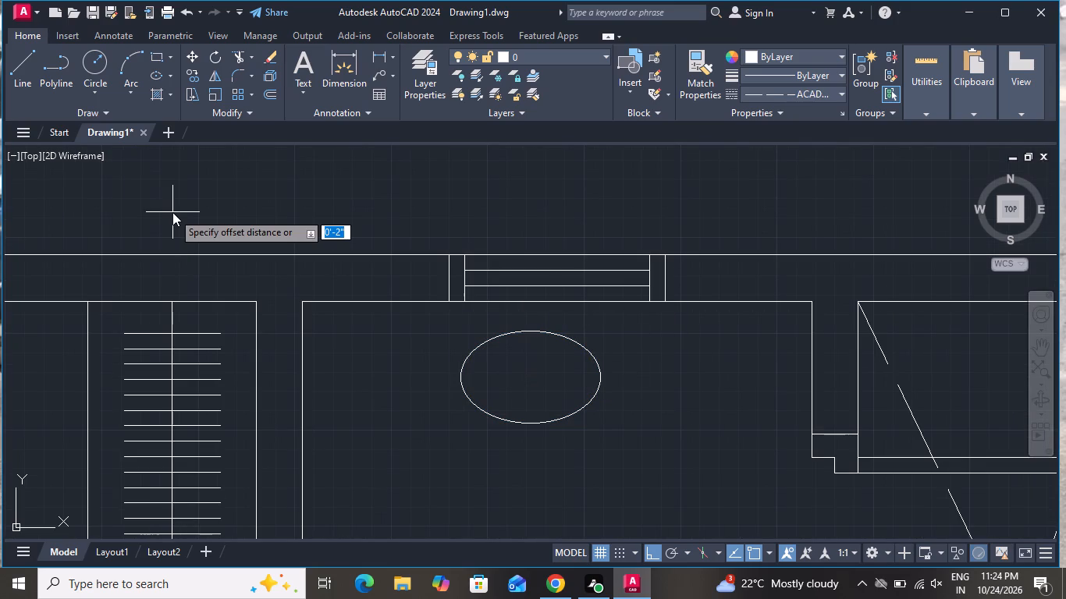
key(shift+quotedbl)
key(Return)
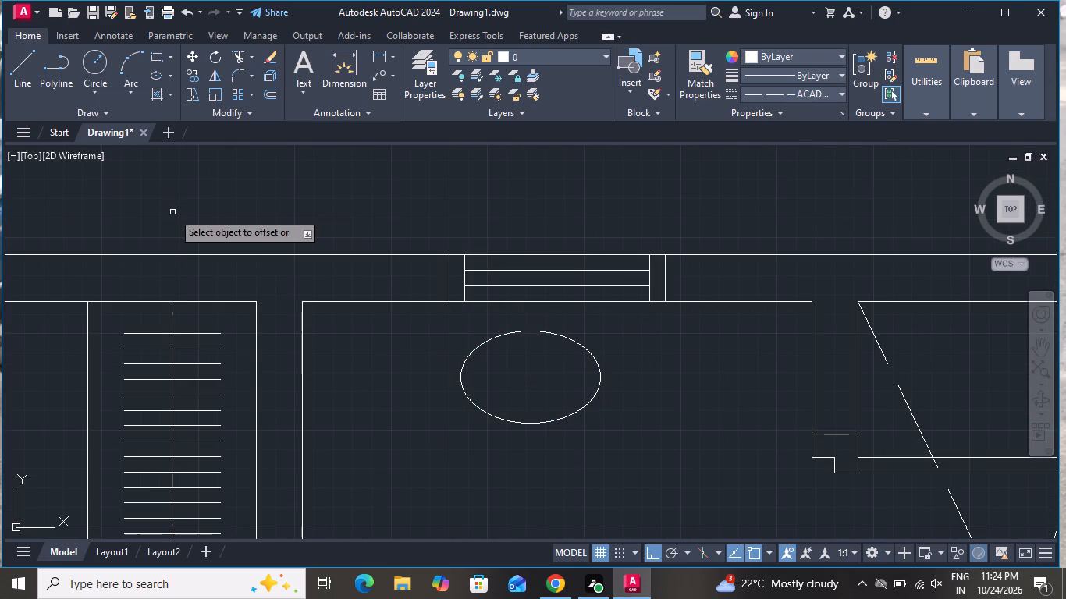
click(492, 337)
click(494, 342)
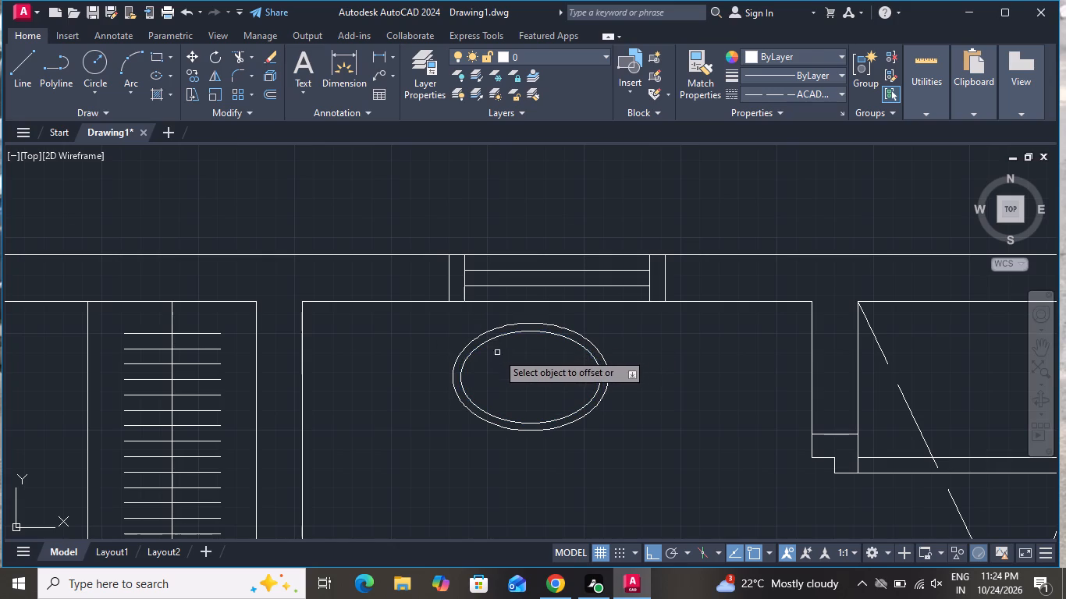
scroll(392, 331, down, 1)
right_click(345, 225)
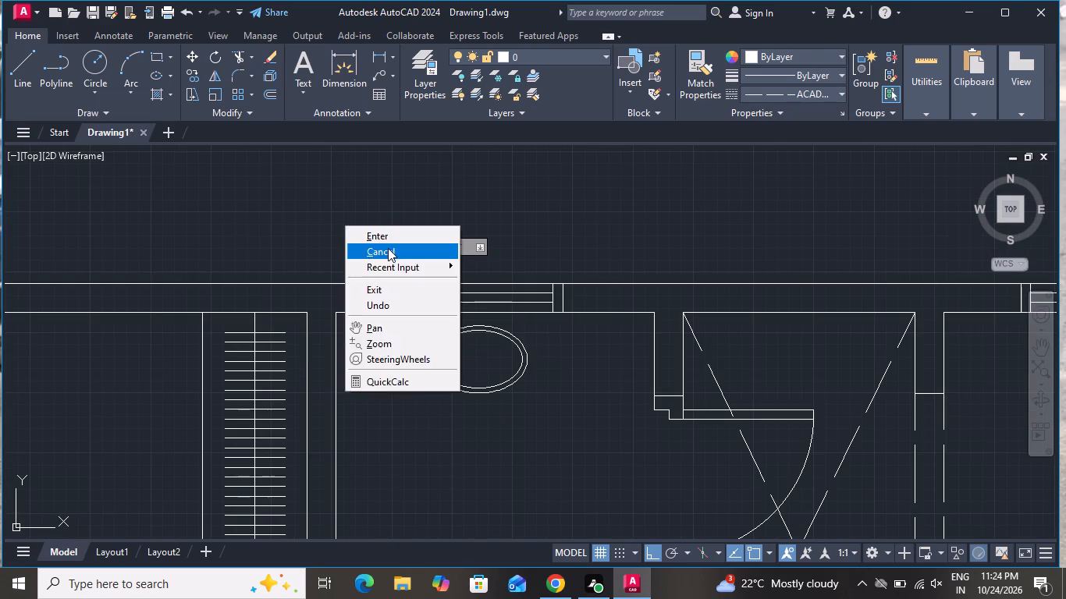
click(388, 248)
Draw a small drain circle at the centre of the concentric ellipses.
click(100, 66)
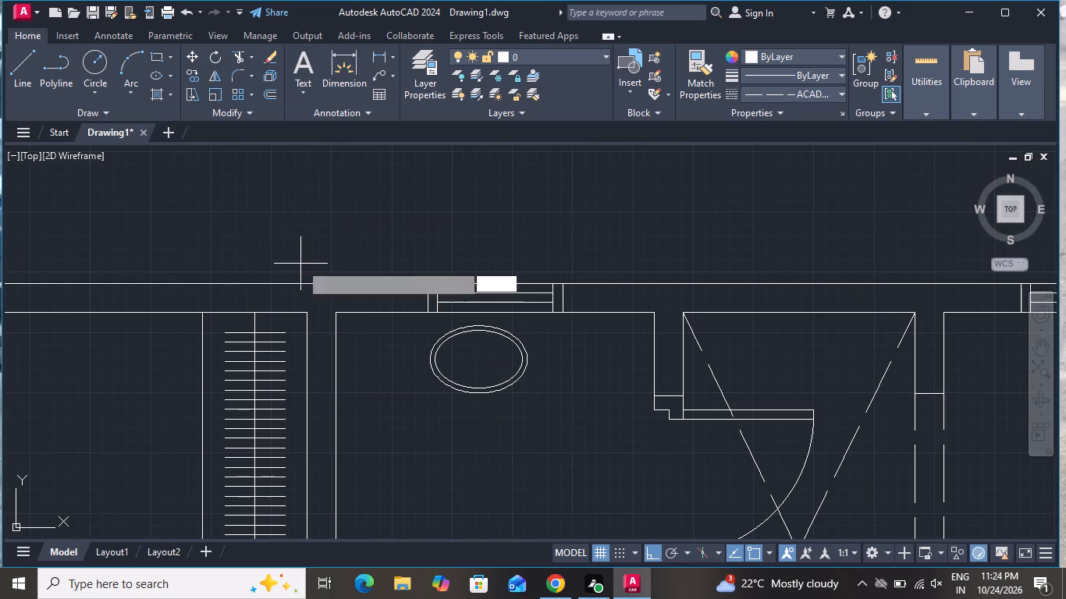
scroll(487, 371, up, 2)
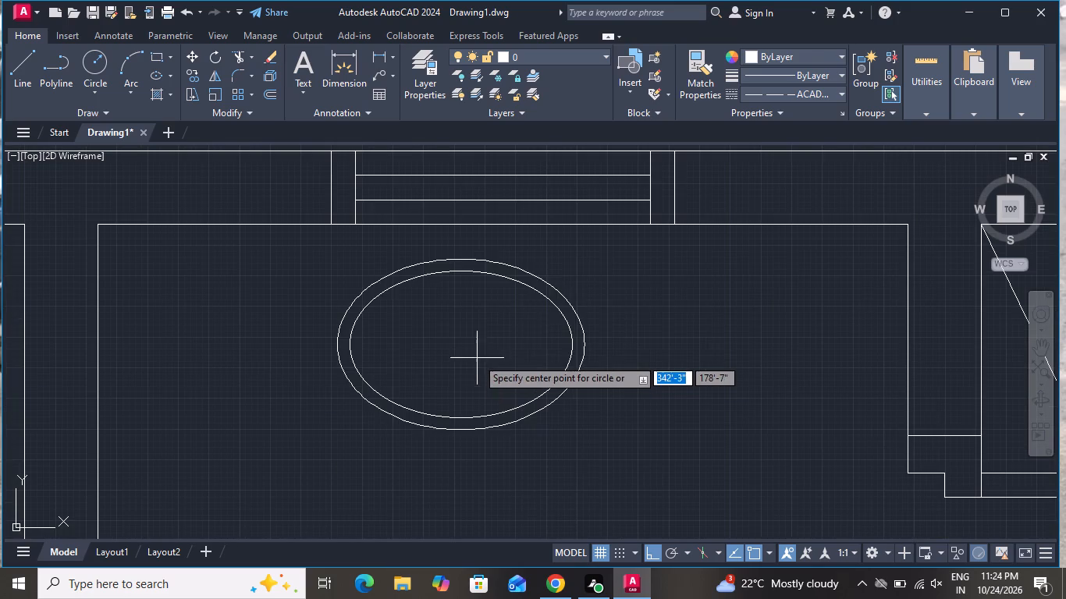
click(461, 342)
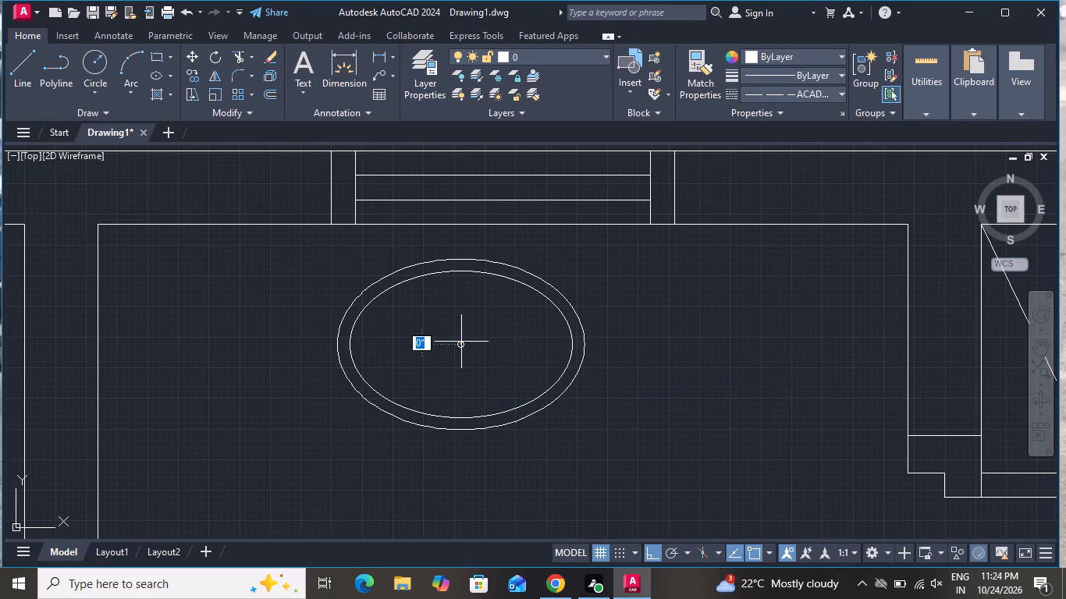
click(464, 352)
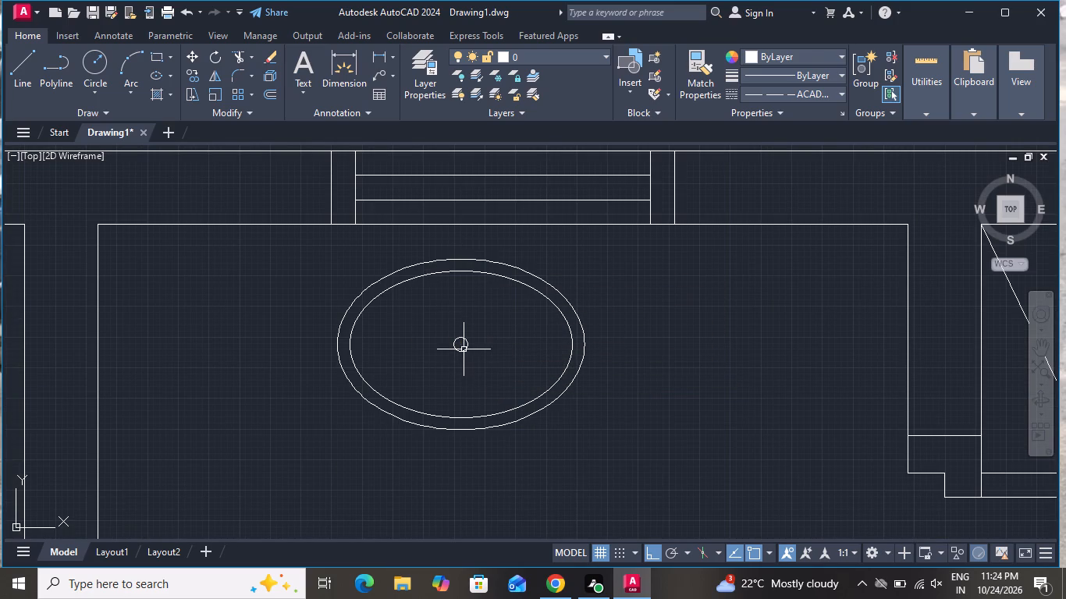
Move the two ellipses and their centre circle about 1'-5" horizontally toward the wardrobe-side wall.
click(575, 266)
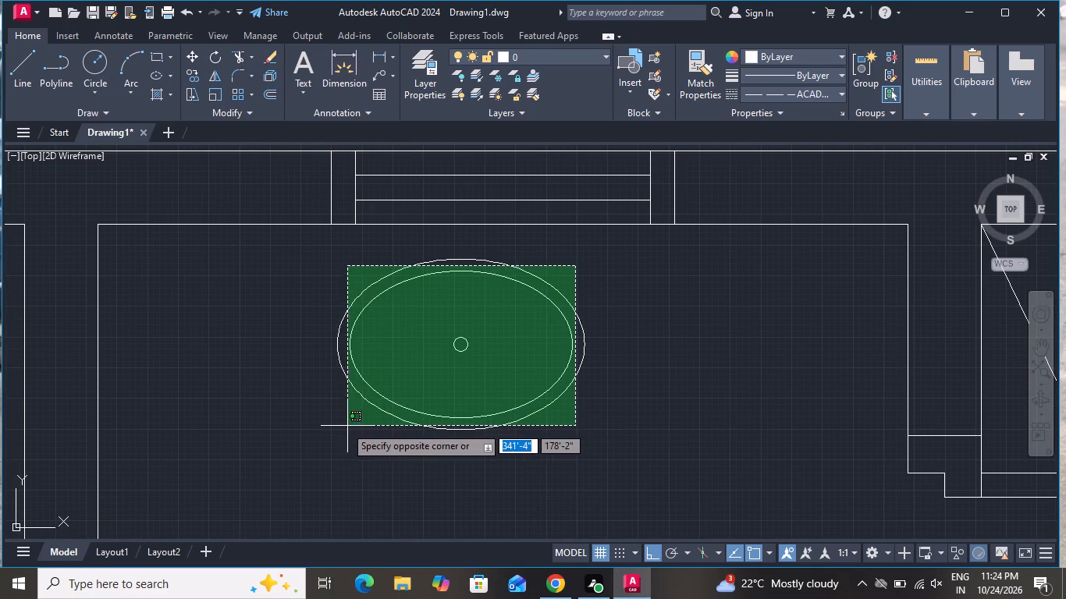
click(332, 425)
click(187, 51)
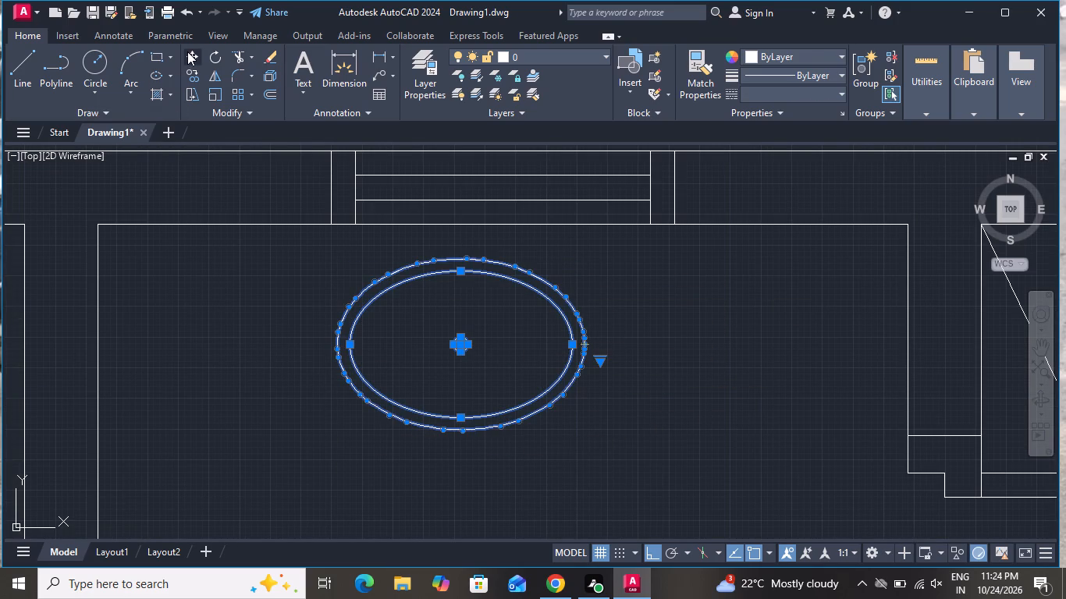
click(498, 378)
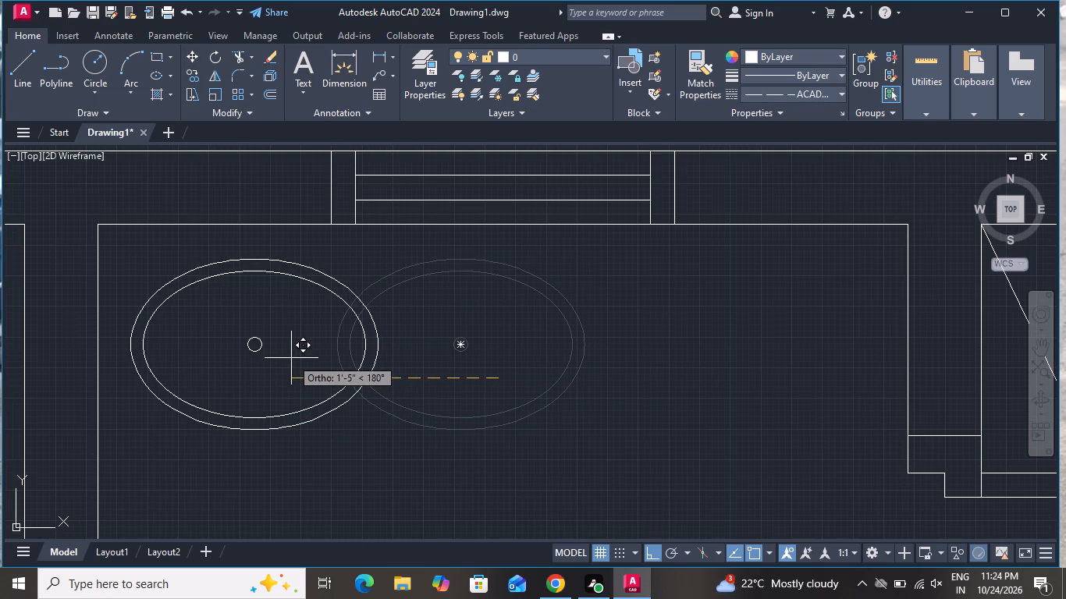
click(291, 358)
Draw the basin counter's outline with a line down from the window wall beside the ellipses and a line back to the wardrobe-side wall.
scroll(381, 356, down, 1)
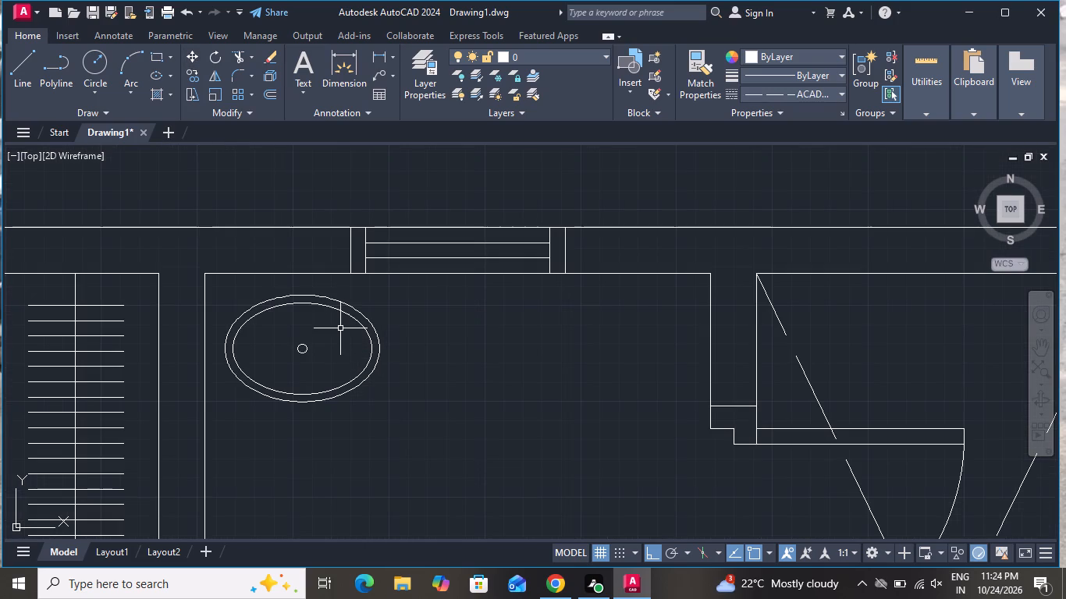
click(24, 69)
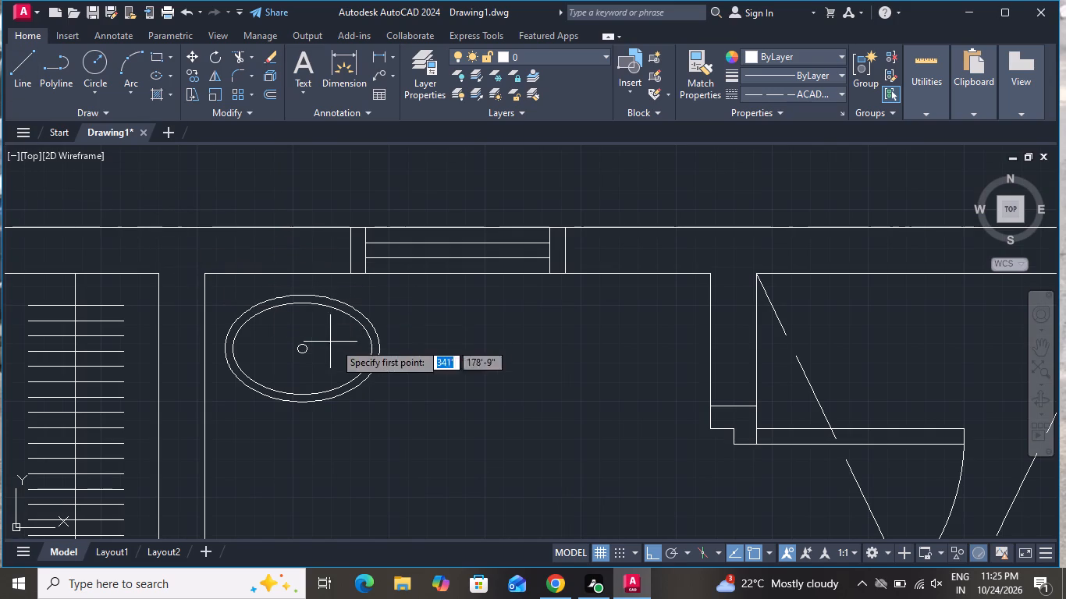
click(392, 273)
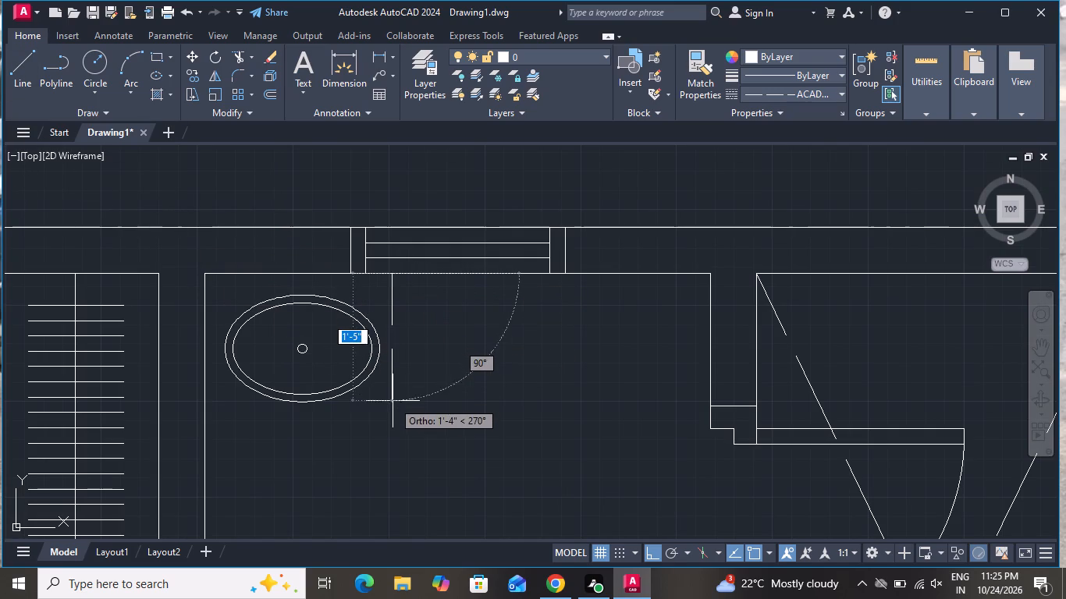
click(392, 414)
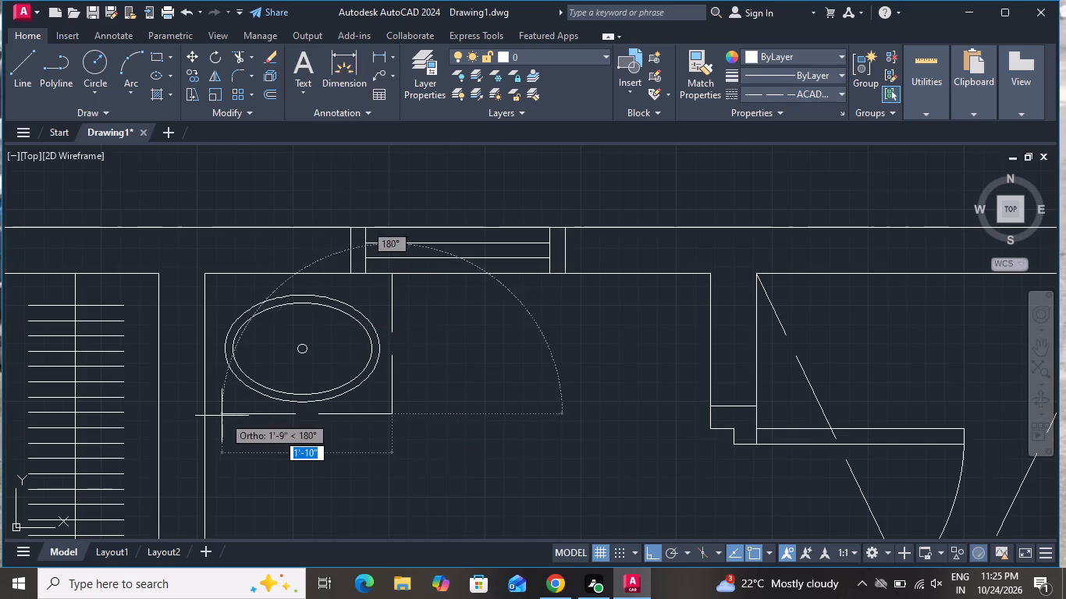
click(208, 413)
right_click(207, 413)
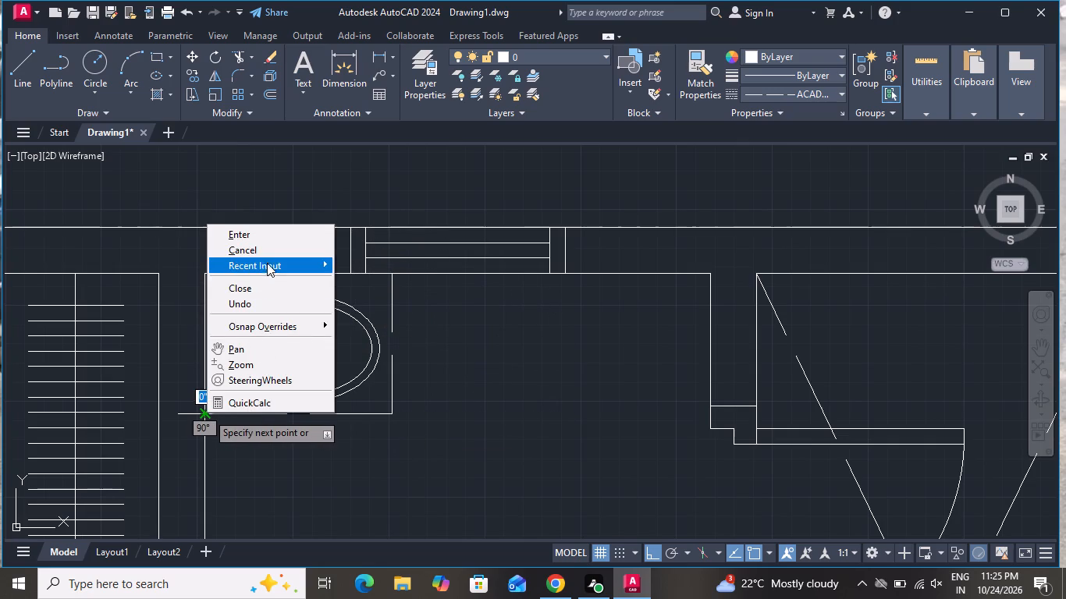
click(265, 252)
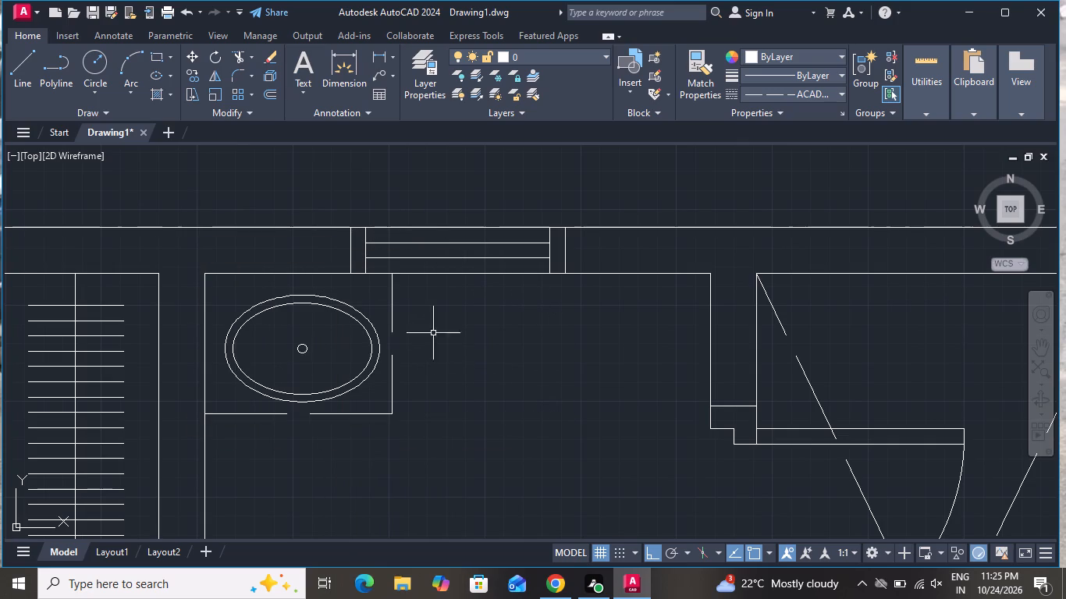
Change the linetype of the two counter lines around the basin to ByLayer.
click(418, 295)
click(380, 322)
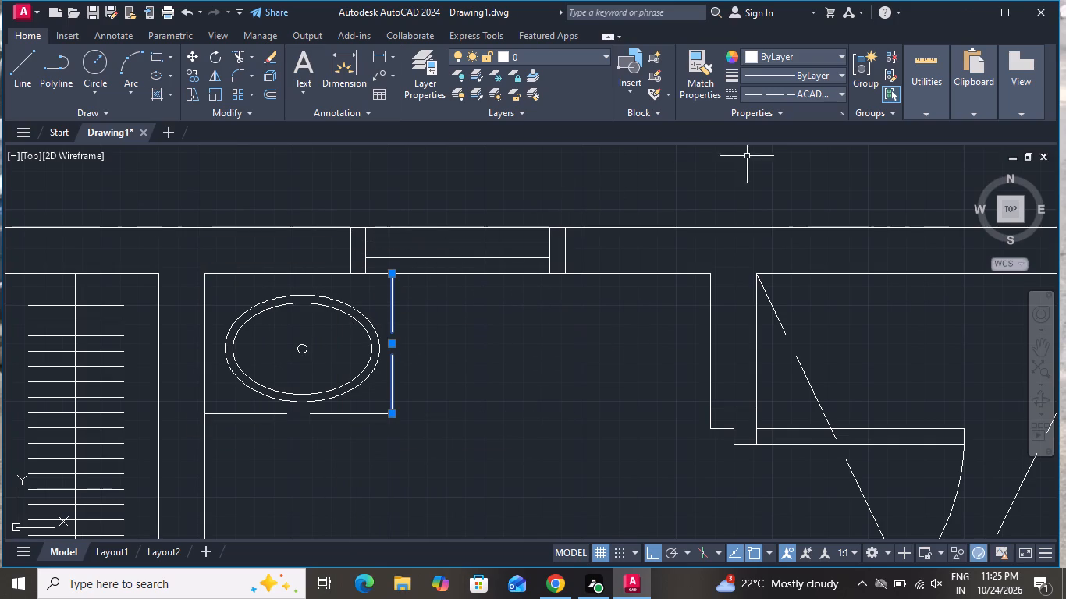
click(361, 407)
click(342, 443)
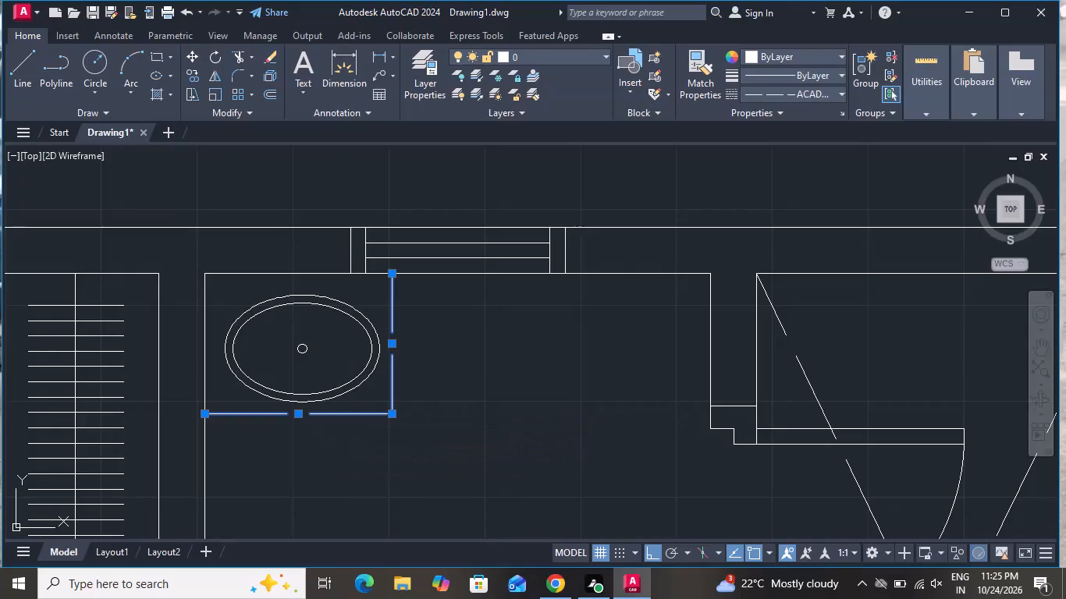
click(796, 97)
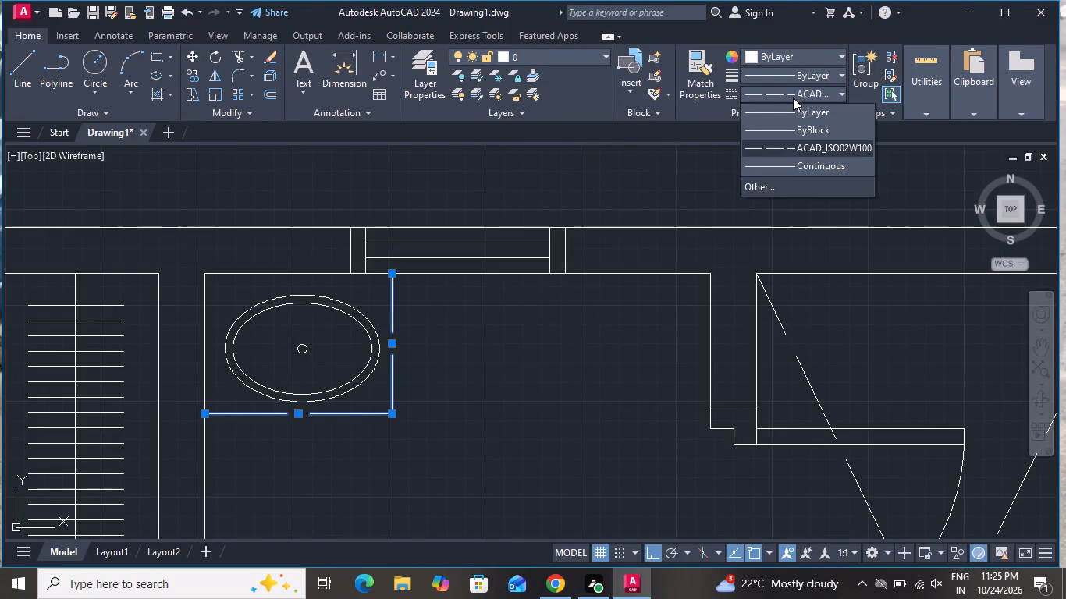
click(781, 110)
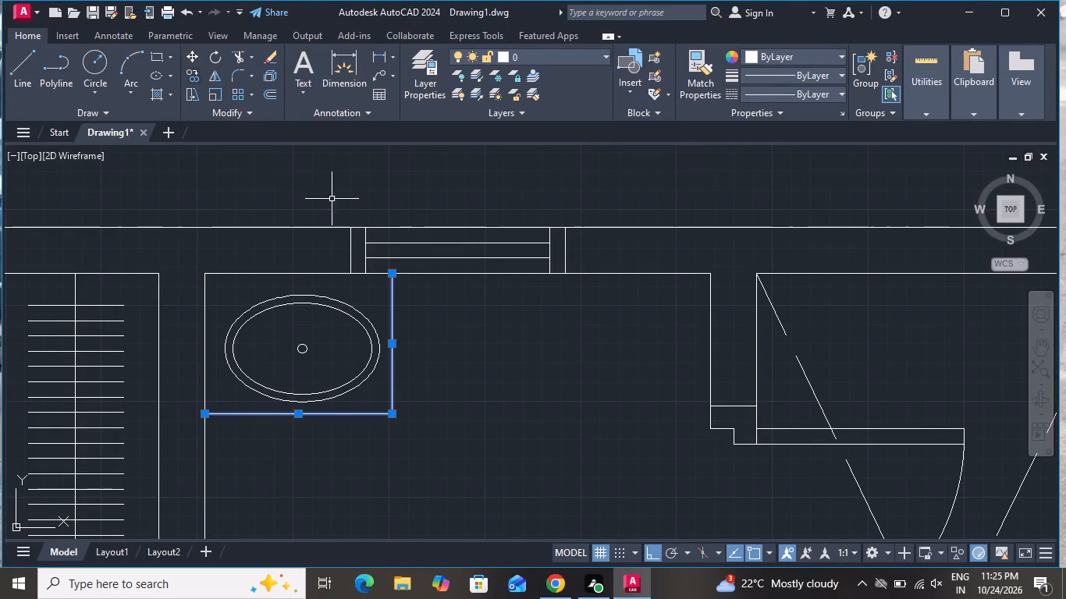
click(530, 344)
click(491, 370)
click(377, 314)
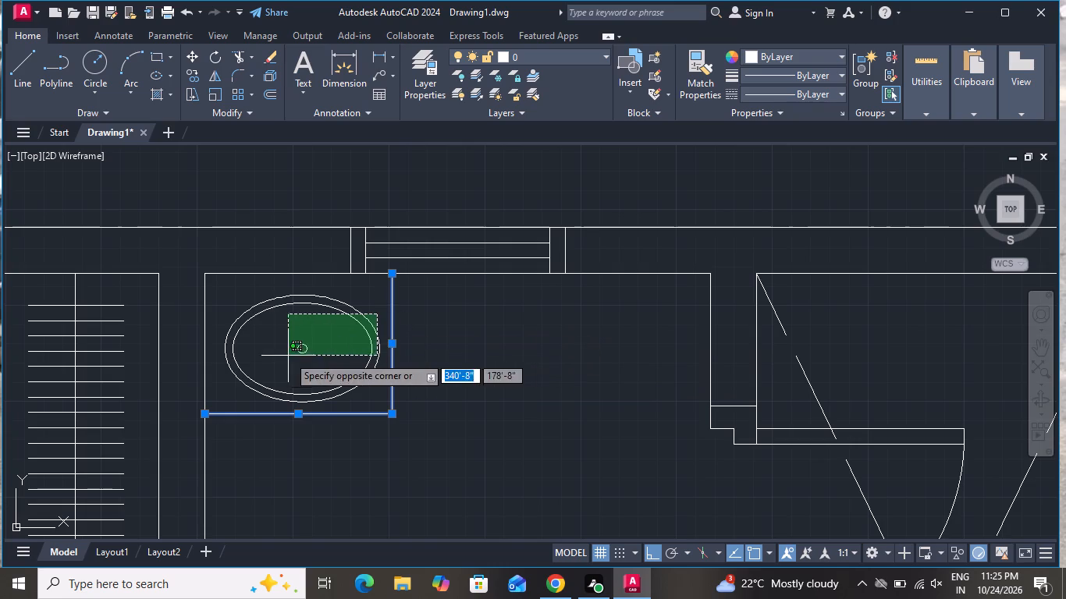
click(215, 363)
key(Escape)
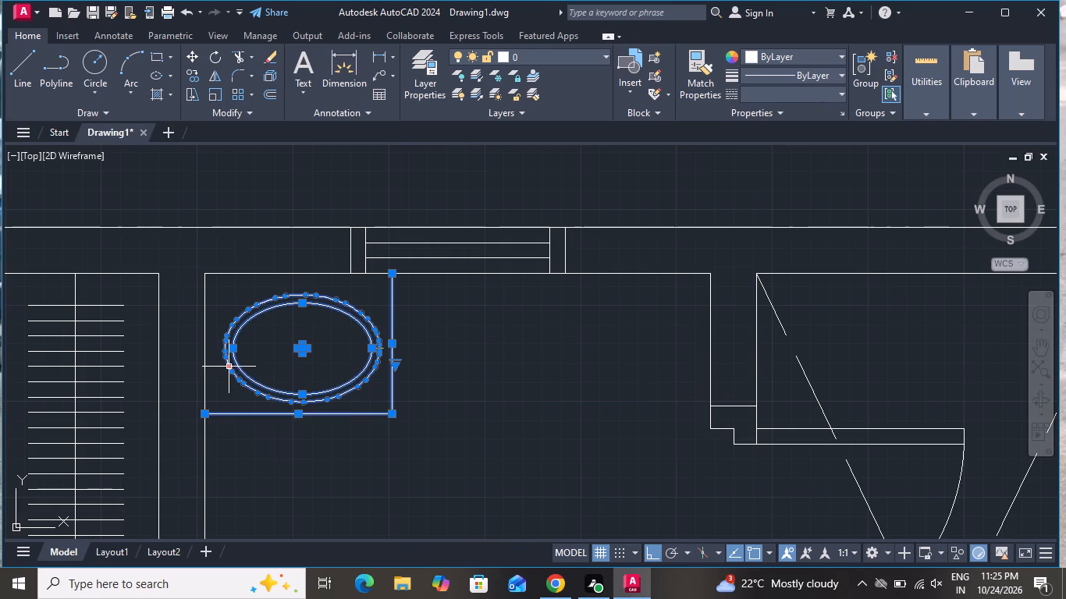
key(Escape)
Move the basin ellipses and drain circle about 1" toward the wardrobe-side wall and 2" toward the window wall.
scroll(300, 414, up, 1)
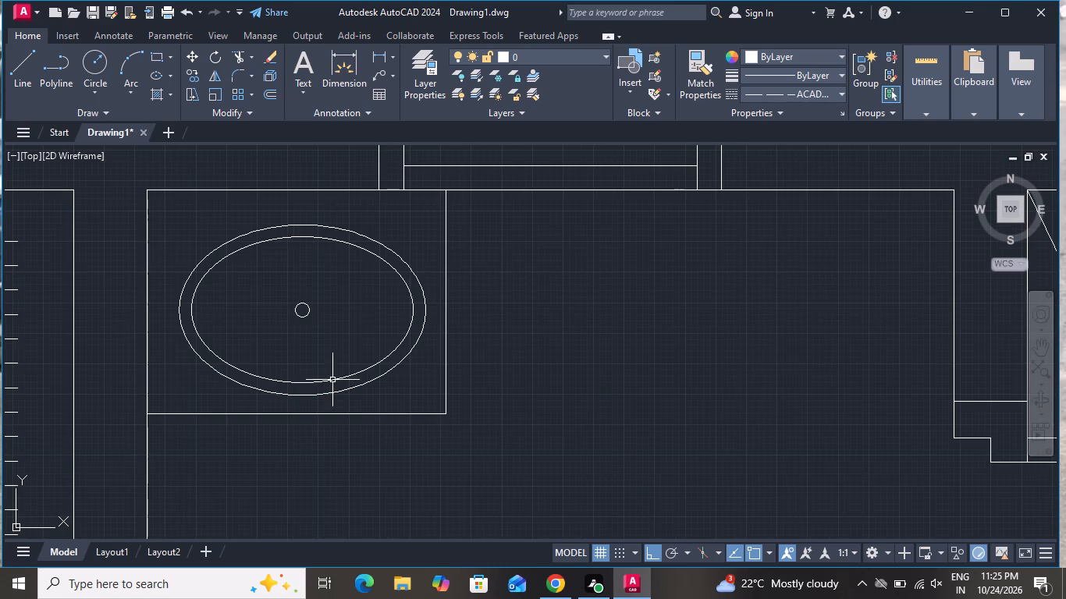
click(409, 229)
click(190, 377)
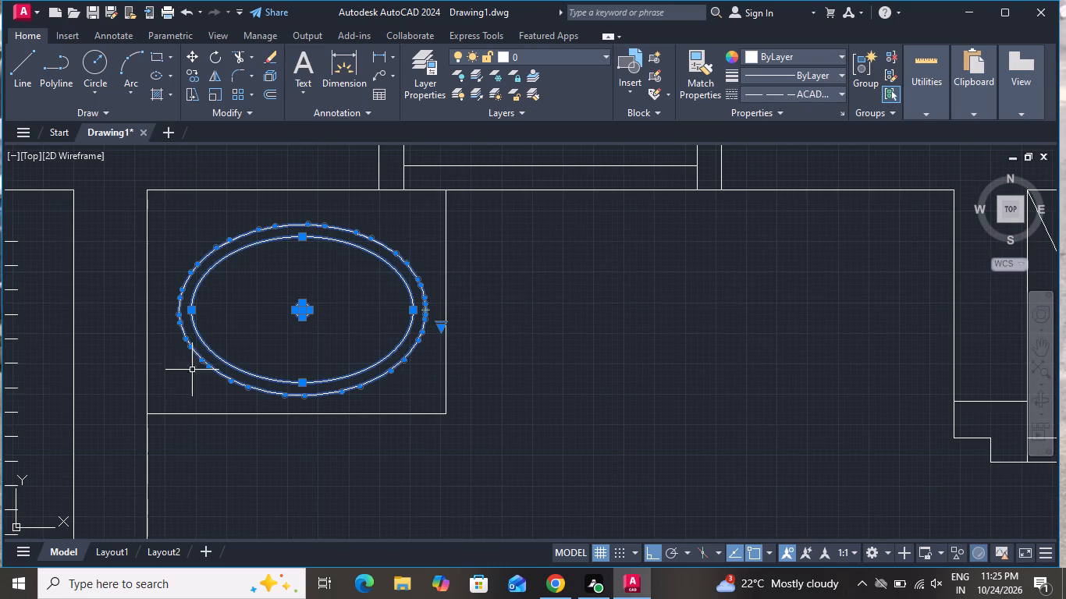
click(190, 53)
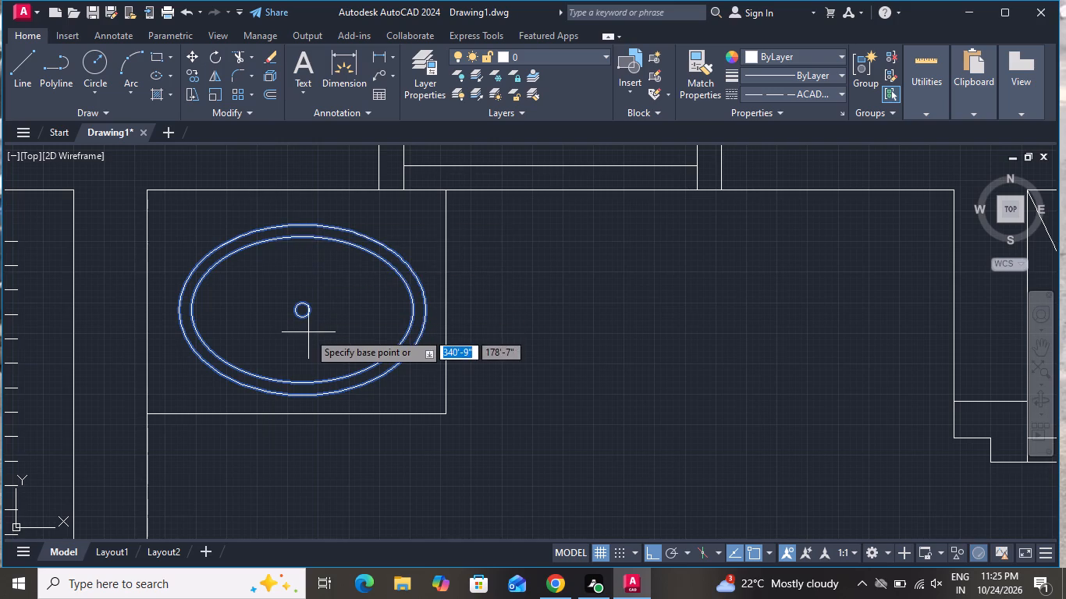
click(311, 330)
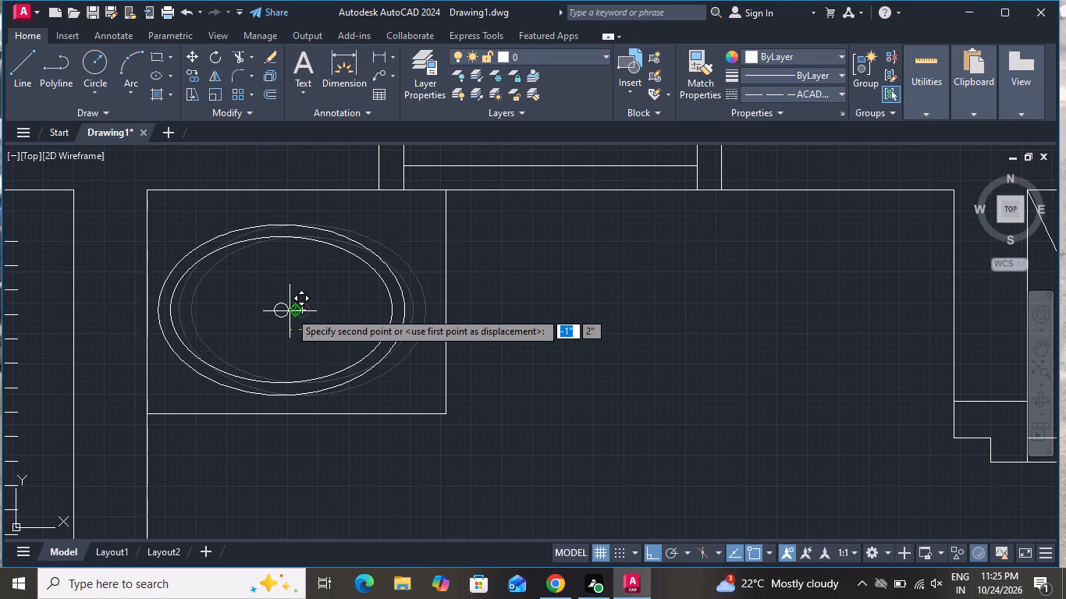
click(293, 308)
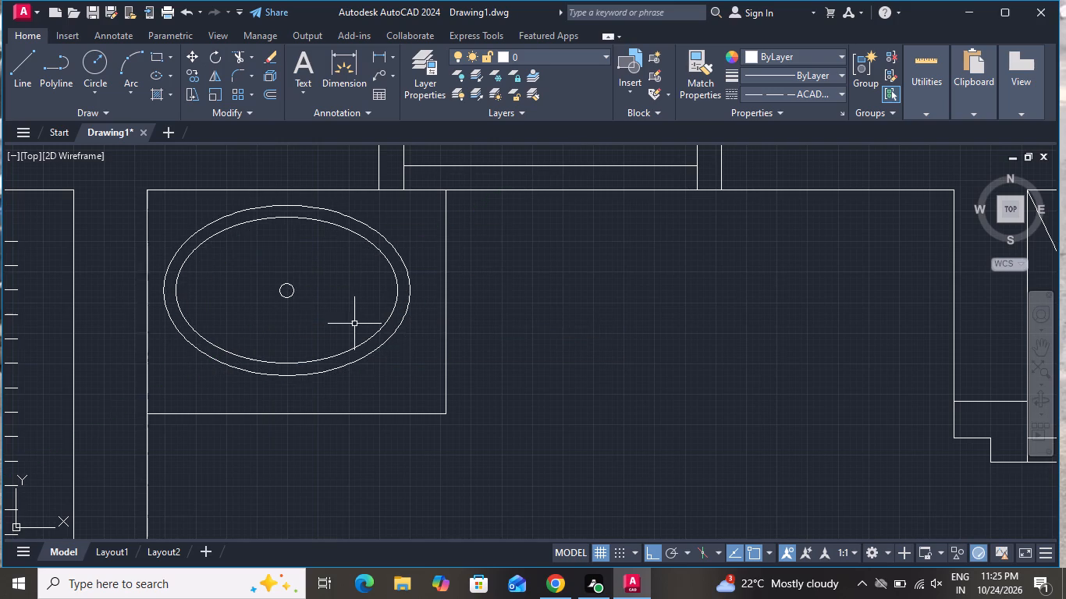
Insert the Toilet - Imperial block from the architectural tool palette into the small room, just below the basin counter.
scroll(378, 331, down, 1)
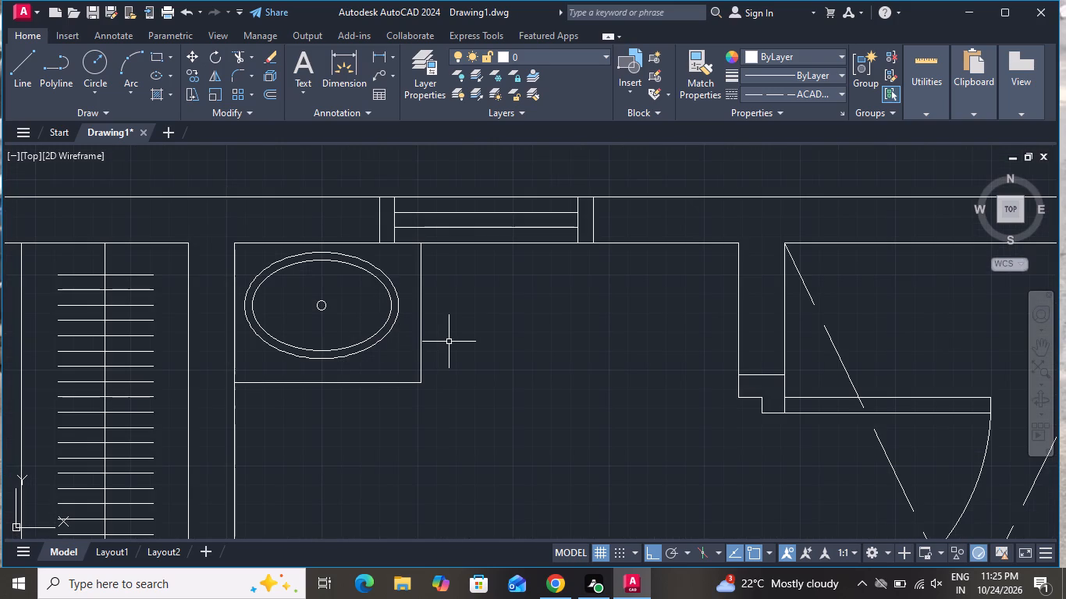
scroll(435, 351, down, 1)
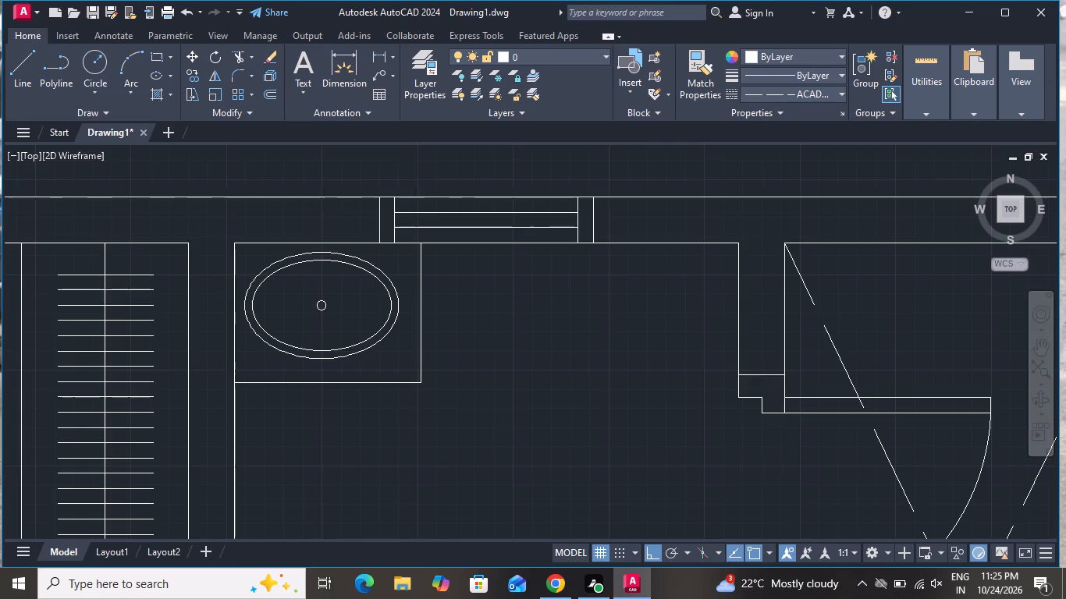
scroll(435, 351, down, 1)
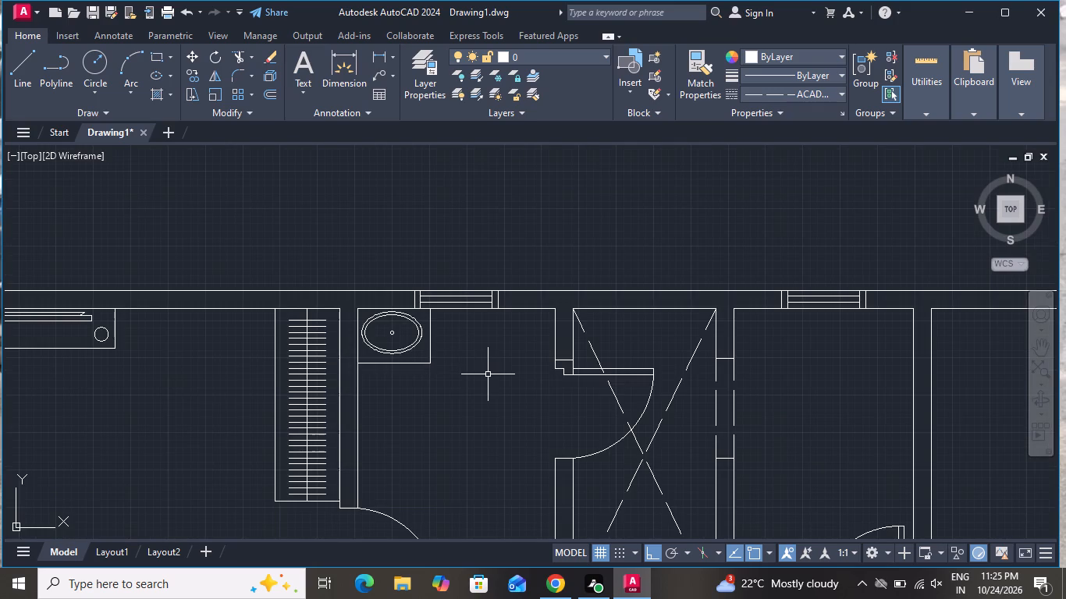
text(tp)
key(space)
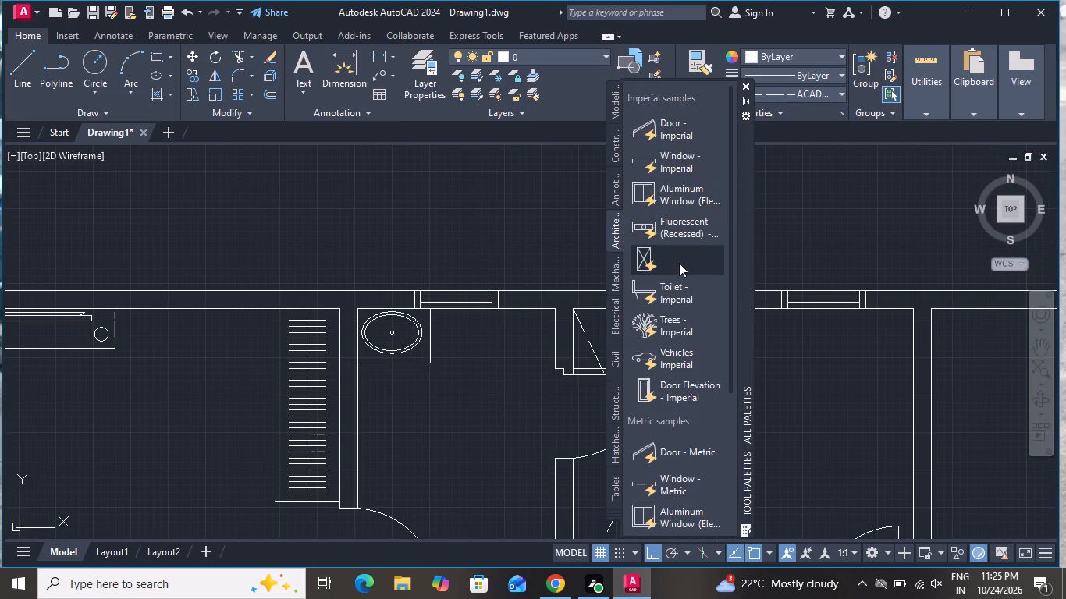
click(649, 290)
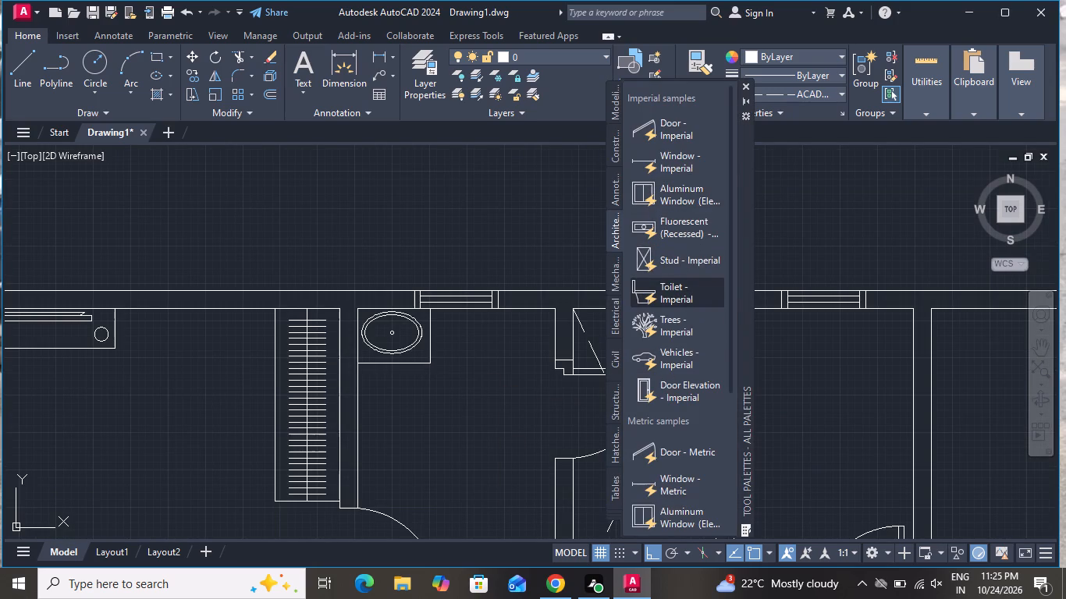
click(423, 451)
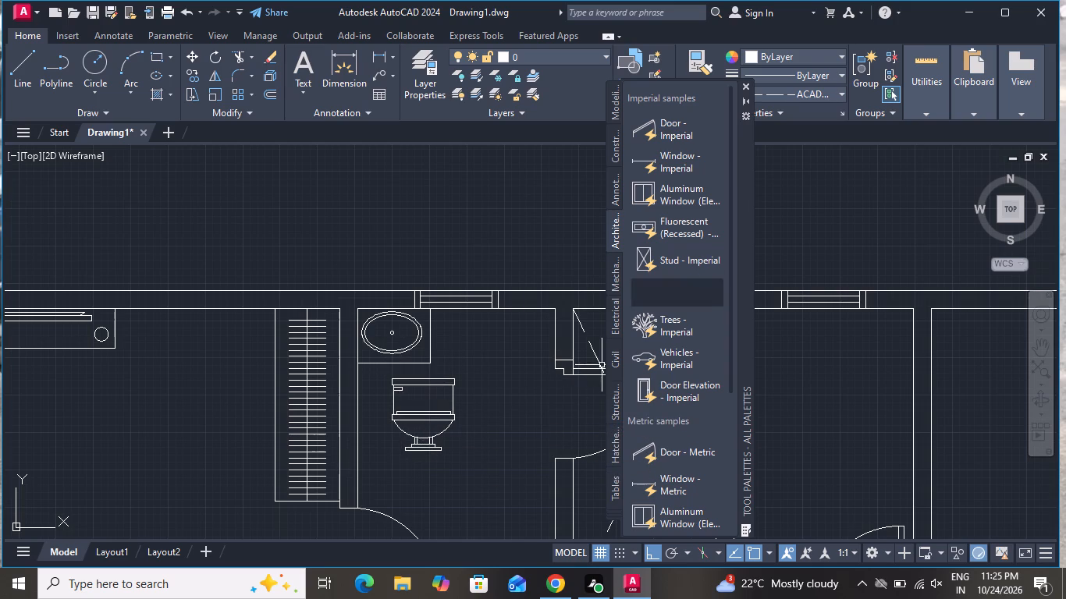
click(748, 81)
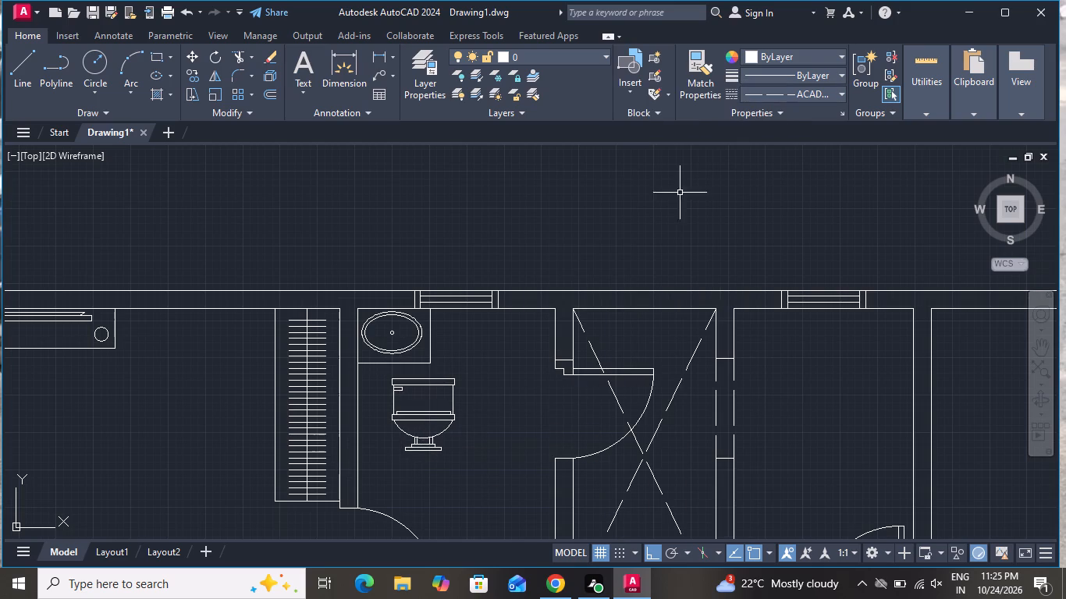
Switch the toilet block beneath the basin counter to its round-bowl plan view.
click(437, 398)
click(417, 434)
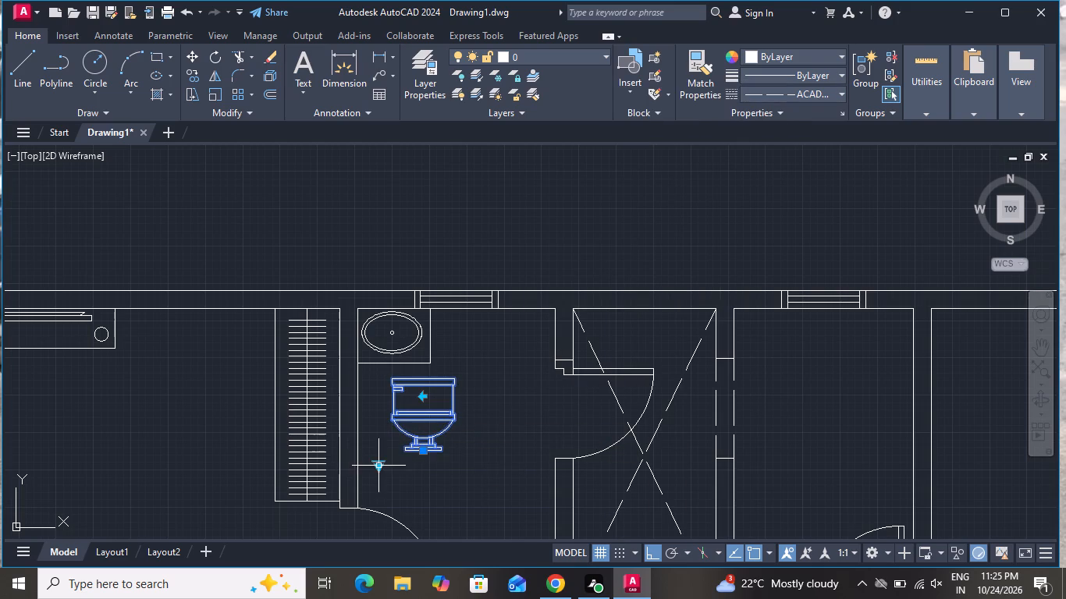
click(375, 466)
click(421, 388)
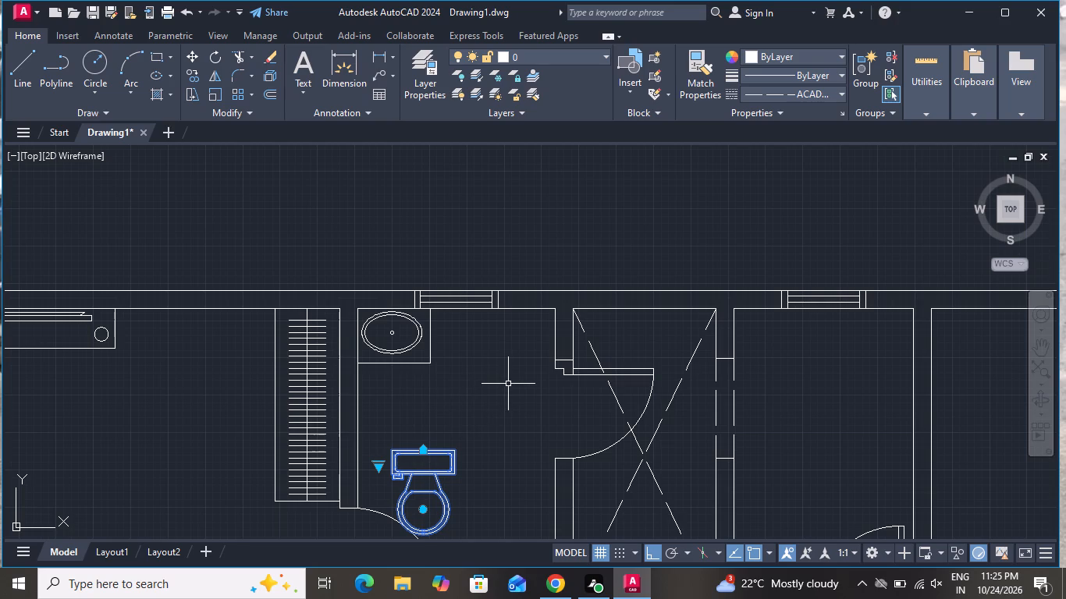
Move the toilet about 1'-8" across and 4' up so its tank's back sits against the window wall beside the basin counter.
click(190, 54)
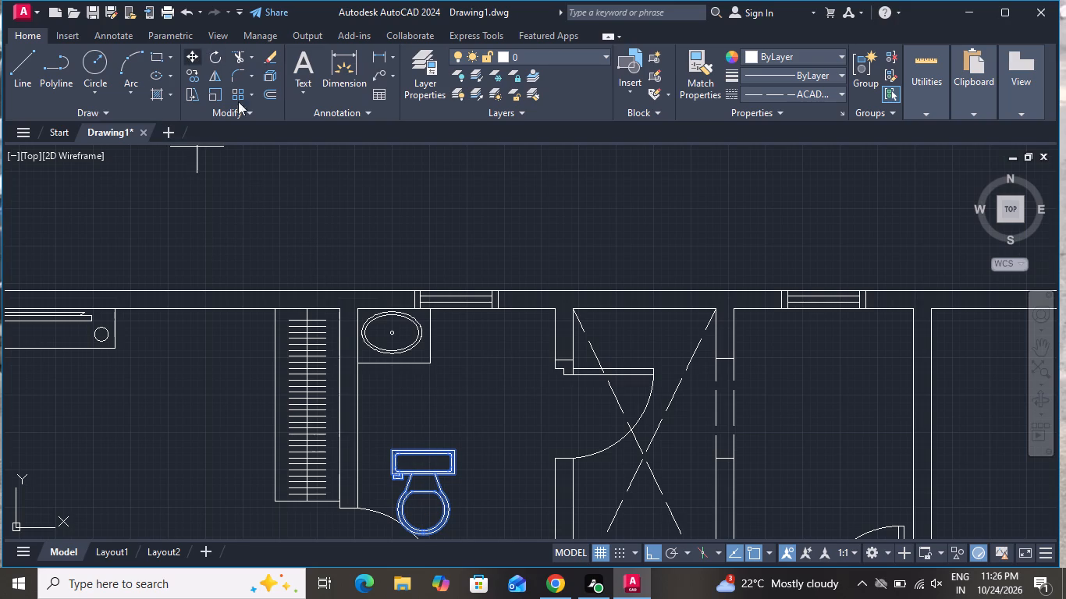
click(426, 444)
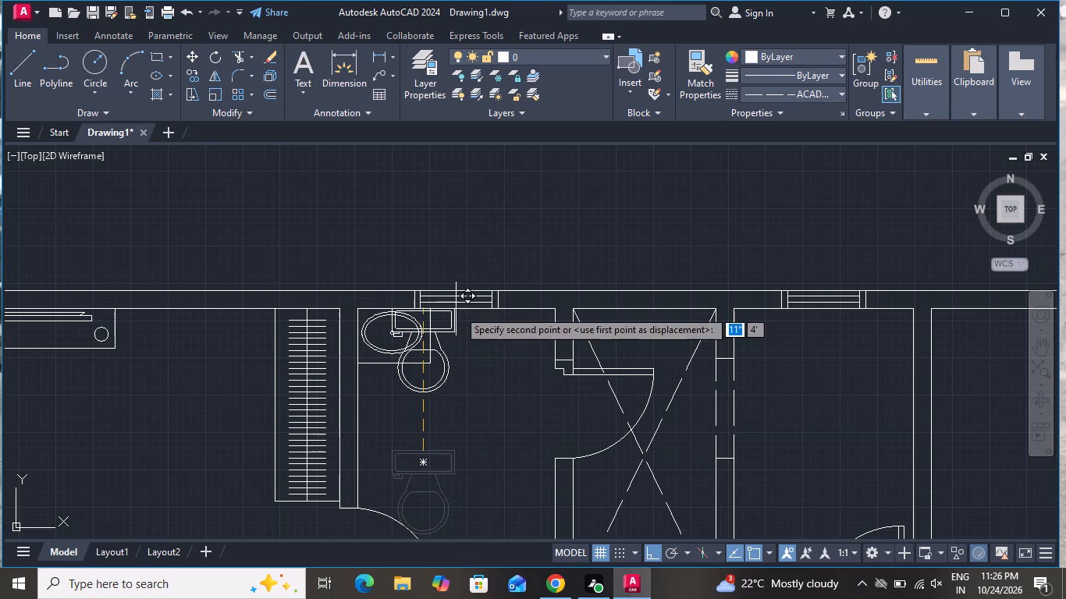
click(655, 552)
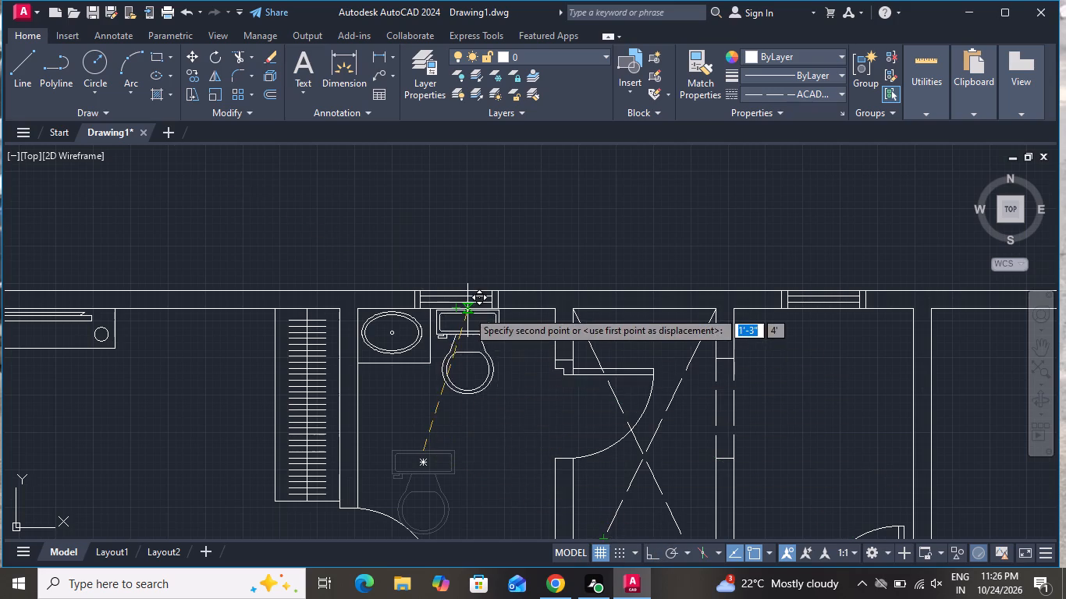
scroll(470, 308, up, 1)
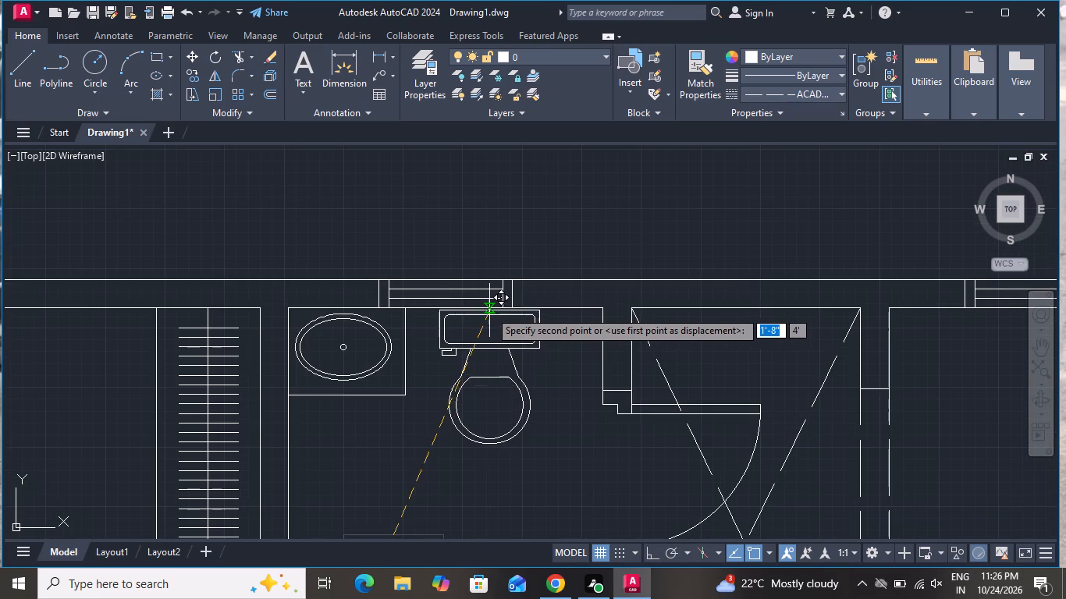
click(492, 309)
Copy the oval basin, drain circle and counter lines 10'-6" along the window wall into the second bathroom's corner.
scroll(533, 343, down, 1)
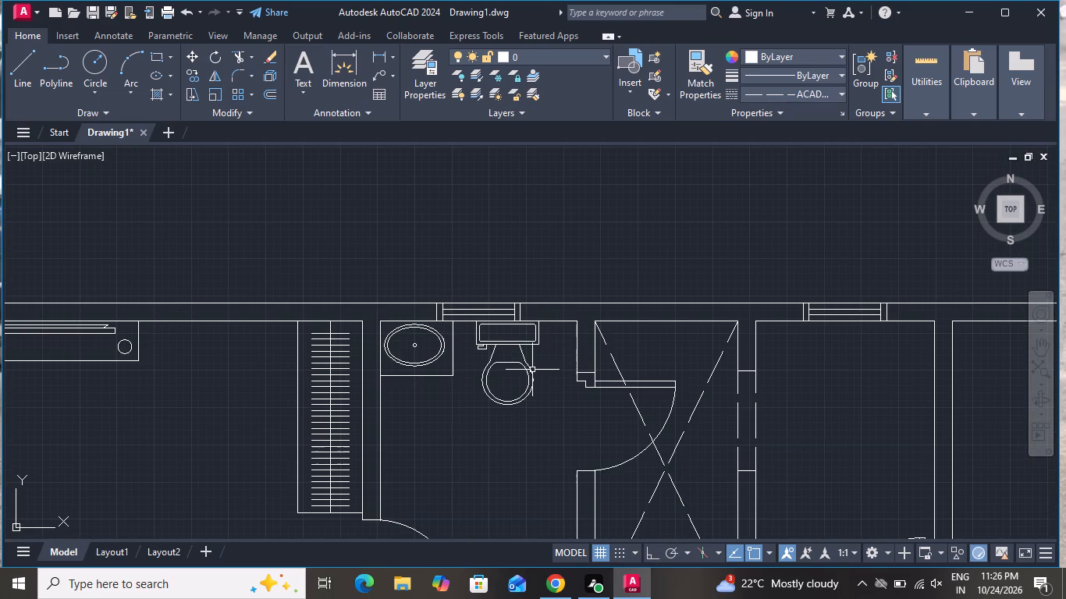
scroll(519, 381, down, 1)
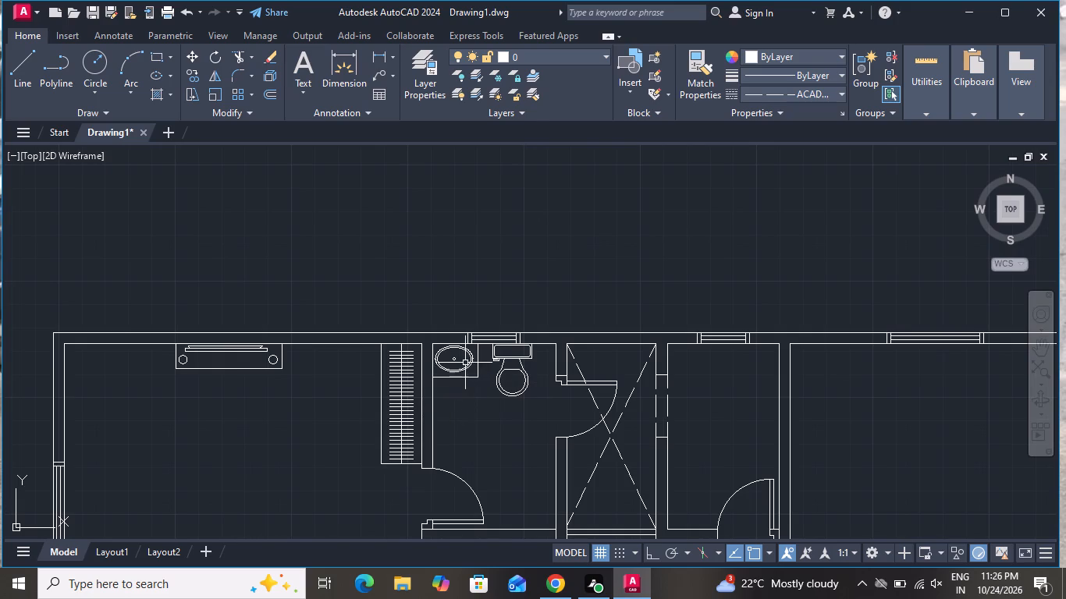
scroll(466, 361, up, 2)
click(500, 337)
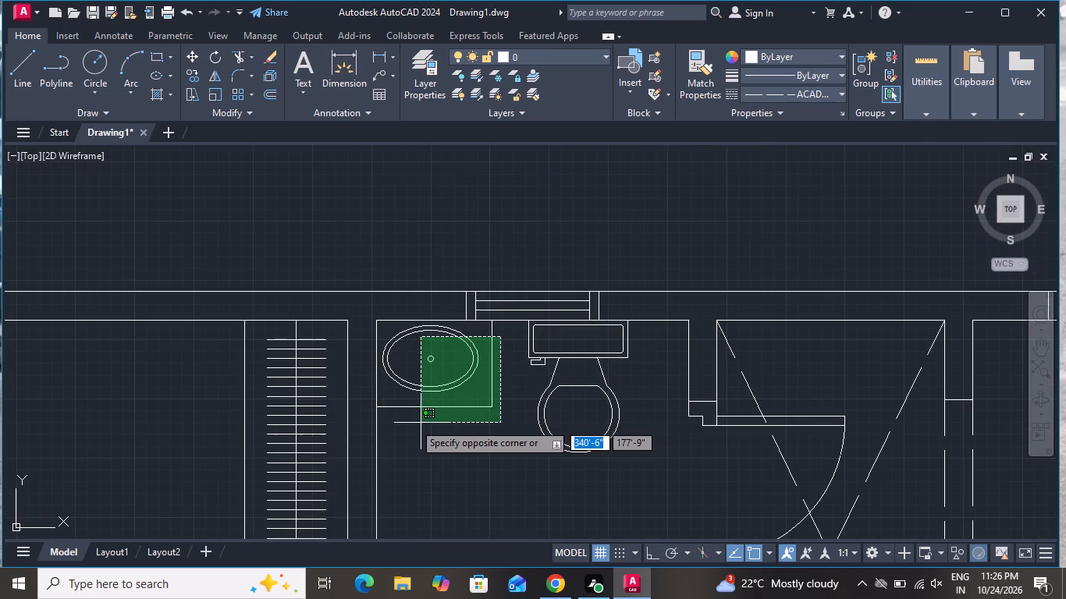
click(383, 416)
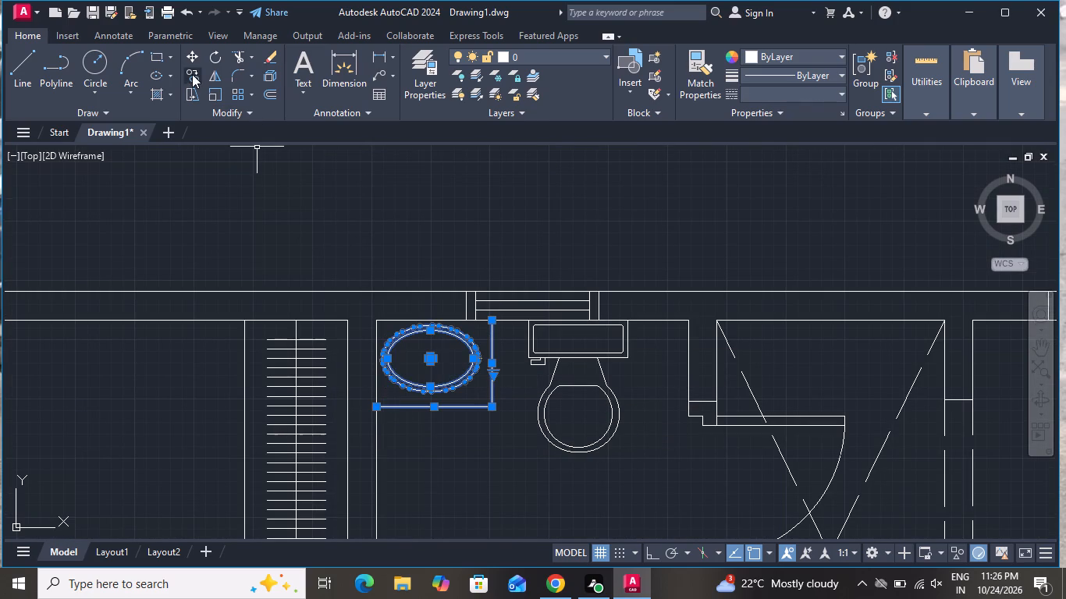
click(192, 74)
click(494, 324)
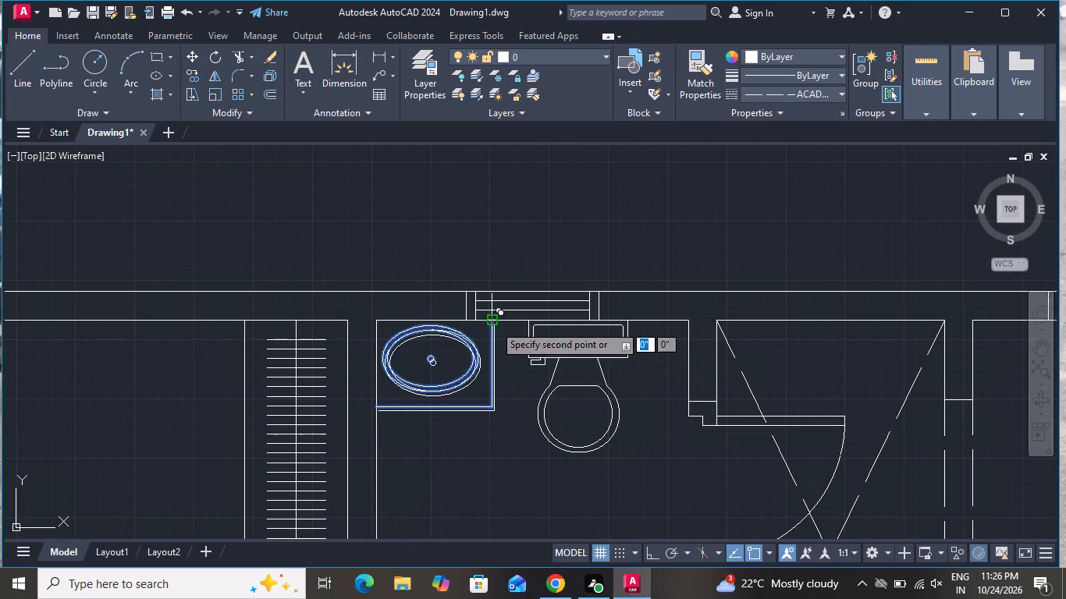
scroll(767, 353, down, 2)
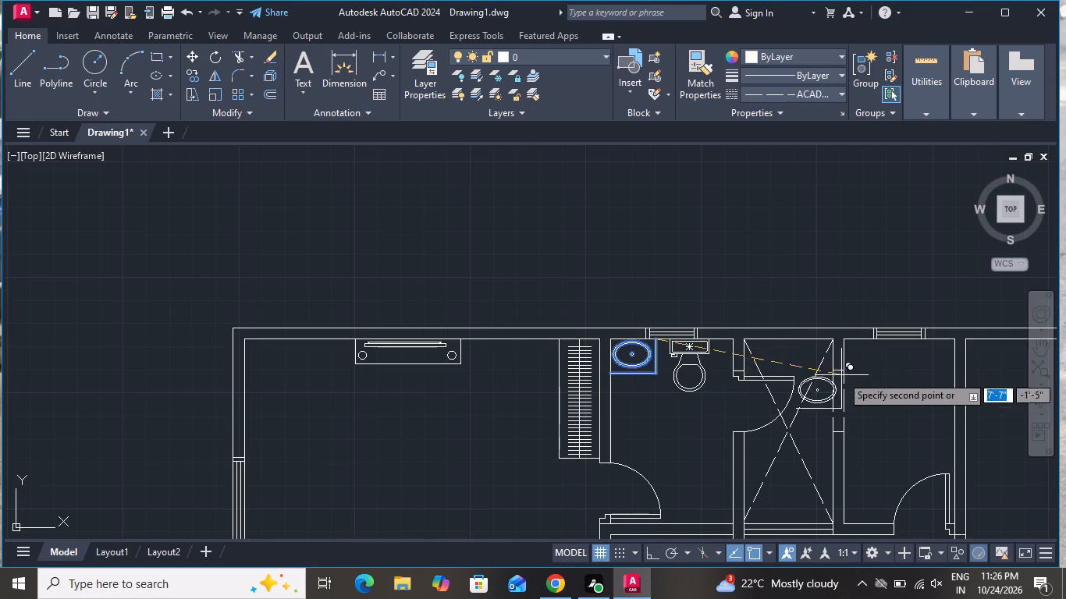
scroll(884, 354, up, 3)
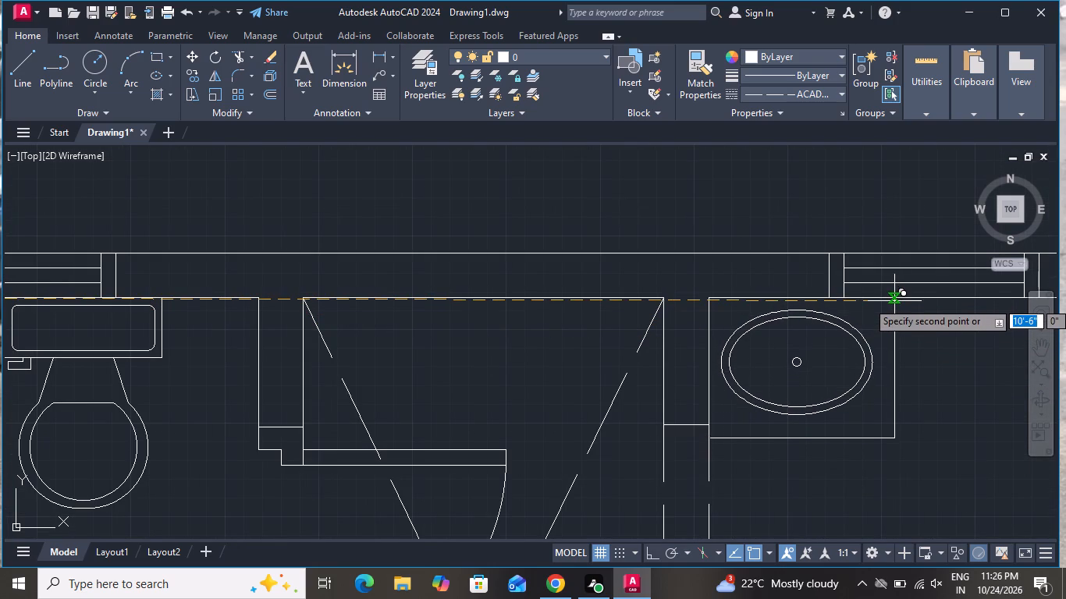
click(894, 299)
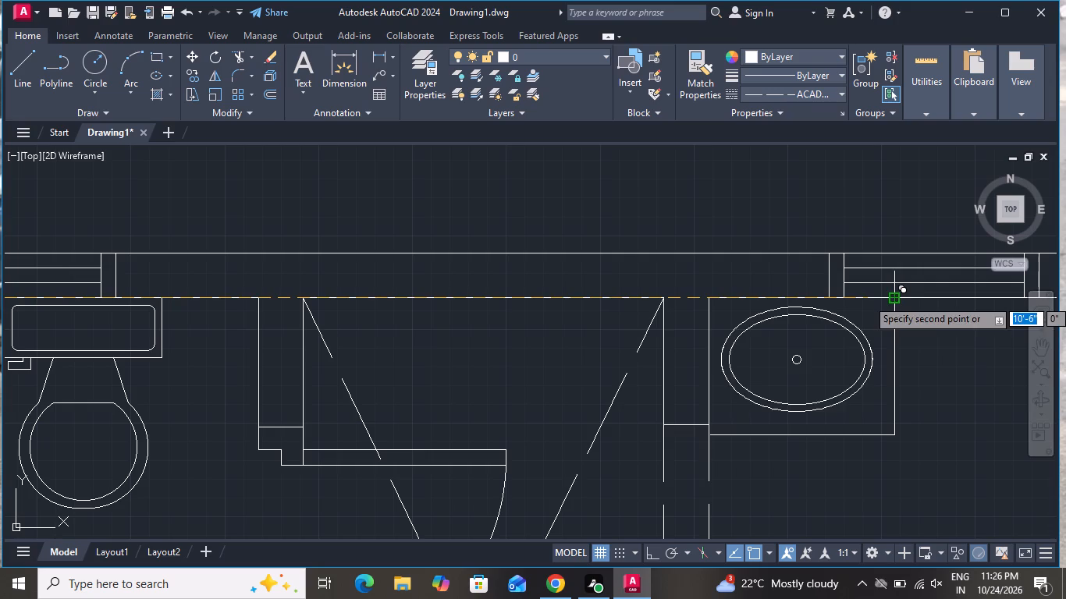
right_click(882, 398)
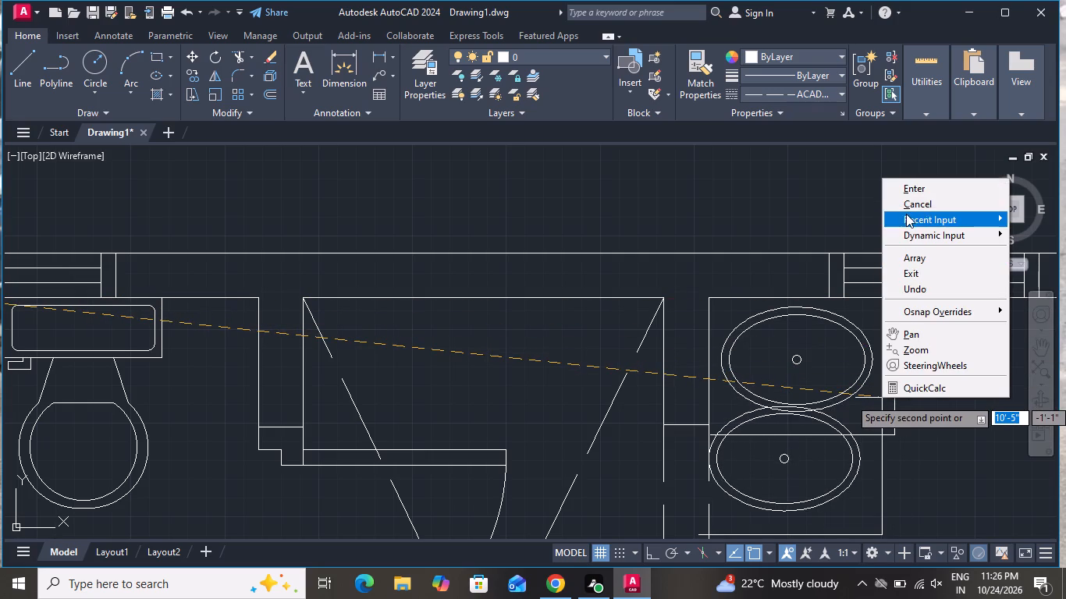
click(906, 203)
Copy the toilet about 10'-9" along the window wall into the second bathroom, beside the copied basin counter.
scroll(820, 294, down, 2)
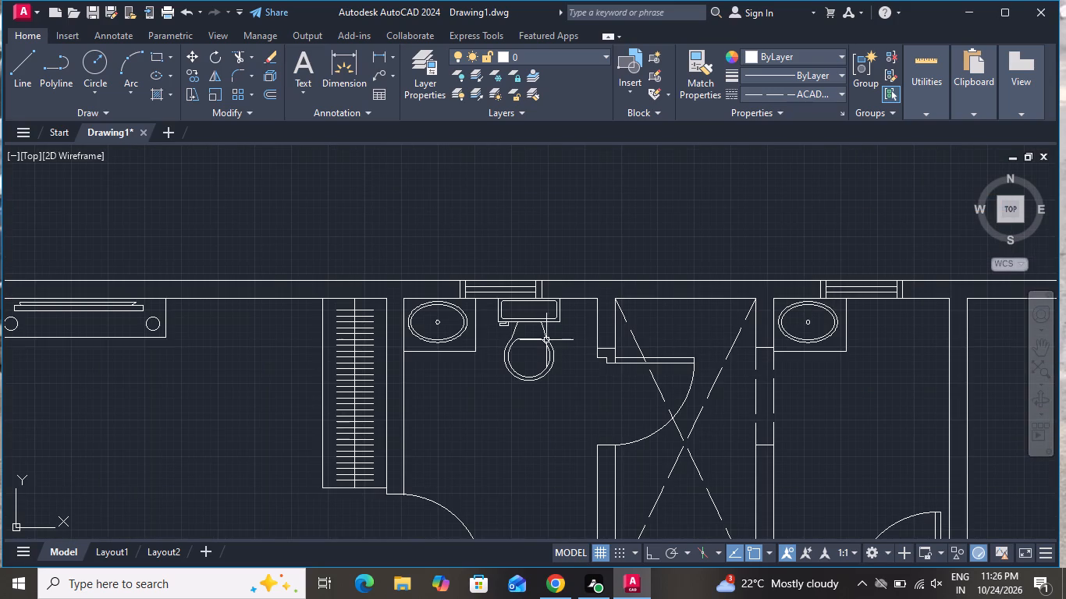
click(546, 340)
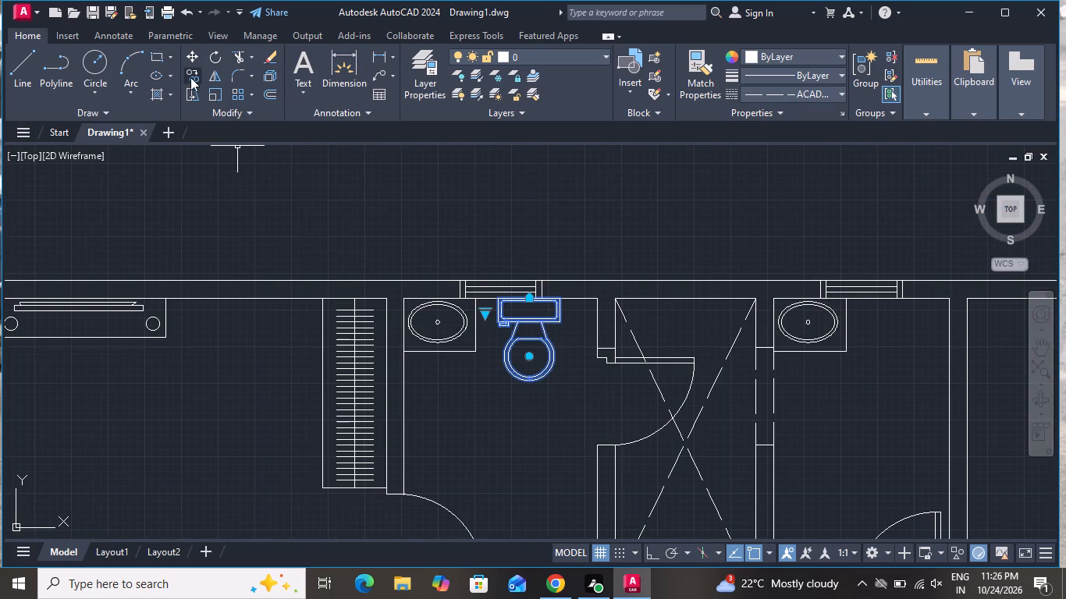
click(190, 76)
click(530, 299)
scroll(624, 302, down, 2)
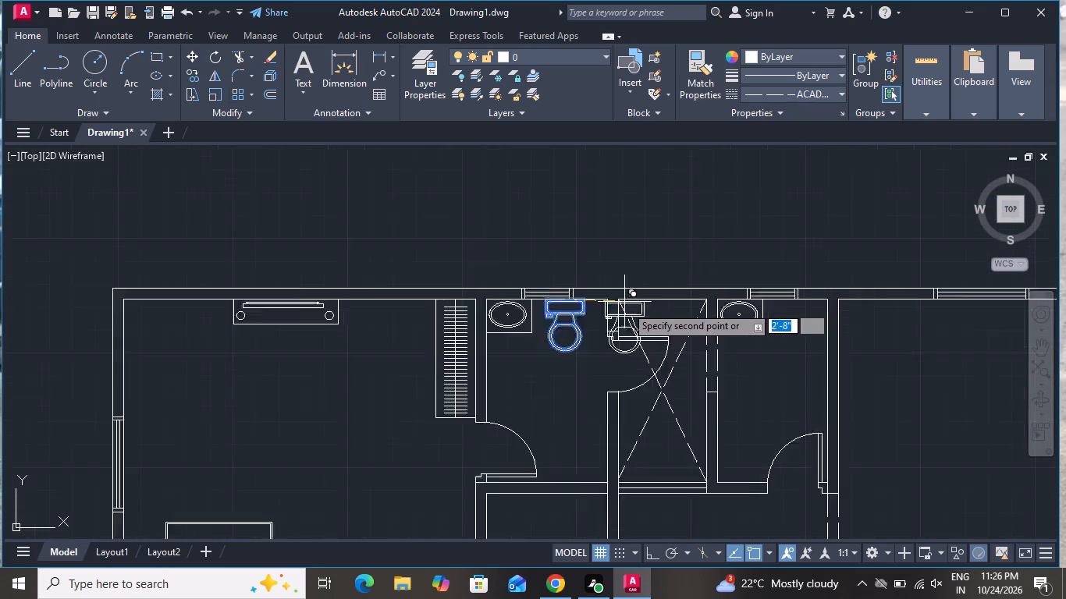
scroll(735, 311, up, 3)
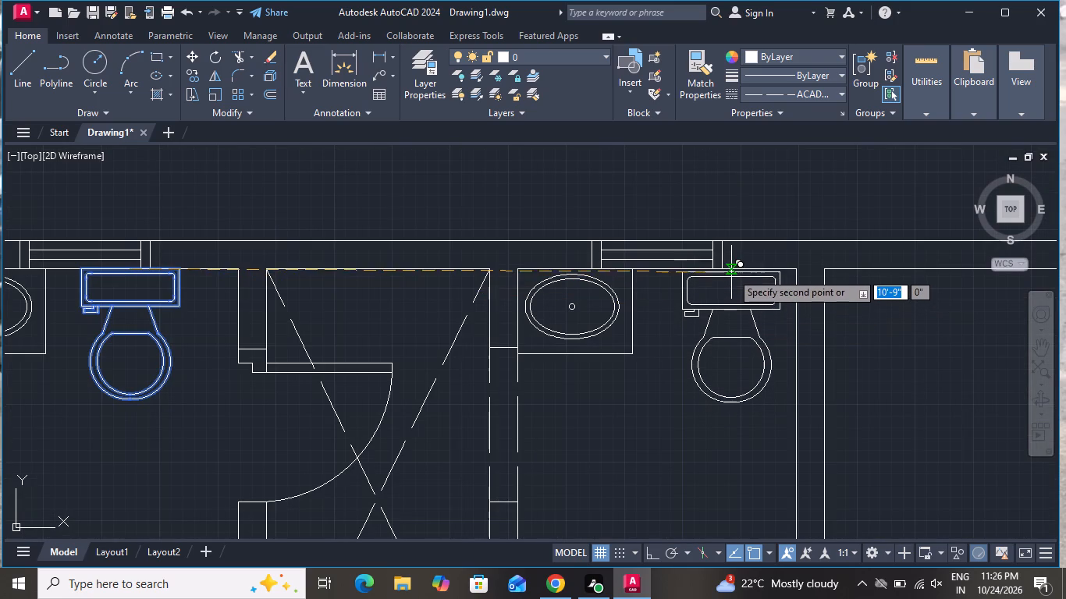
click(731, 270)
right_click(682, 355)
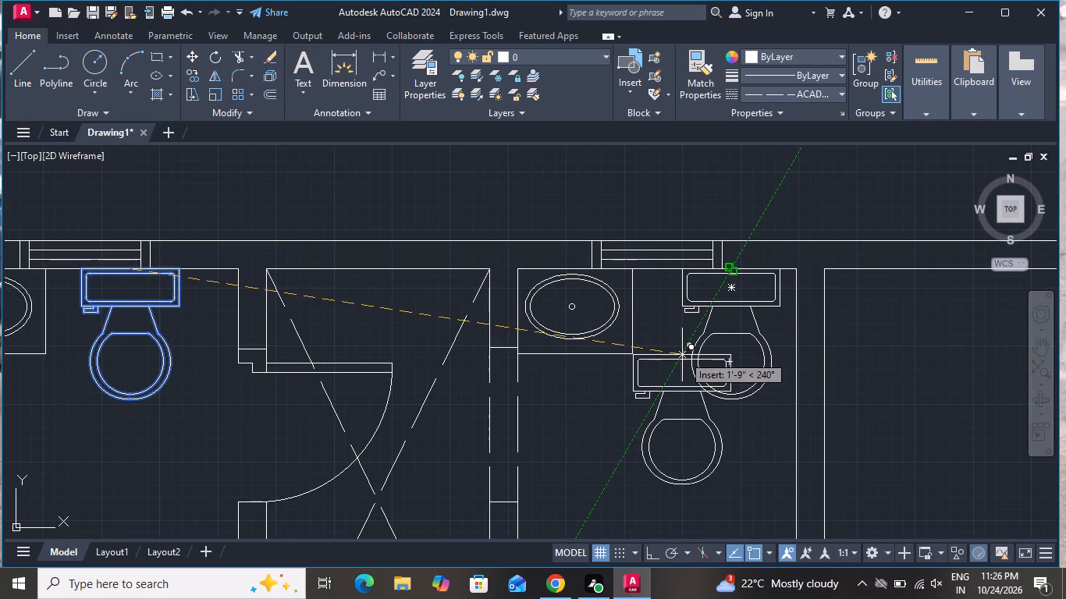
click(705, 377)
Draw an ellipse with semi-axes of about 1'-9" and 1'-1" in the open area below the crossed shaft, overlapping the adjoining small room's wall.
scroll(716, 375, down, 2)
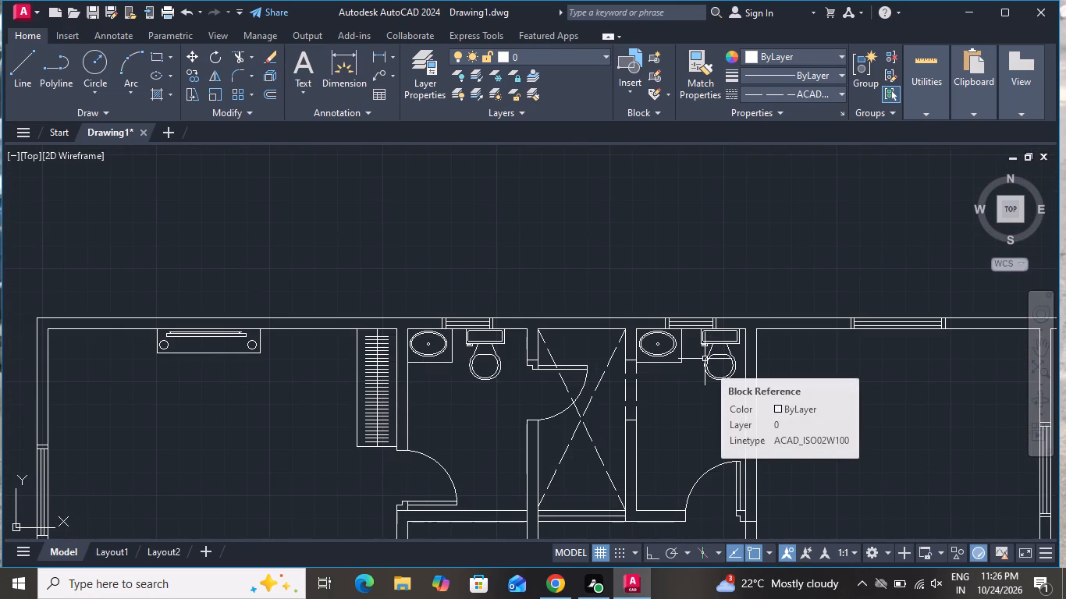
scroll(705, 360, down, 1)
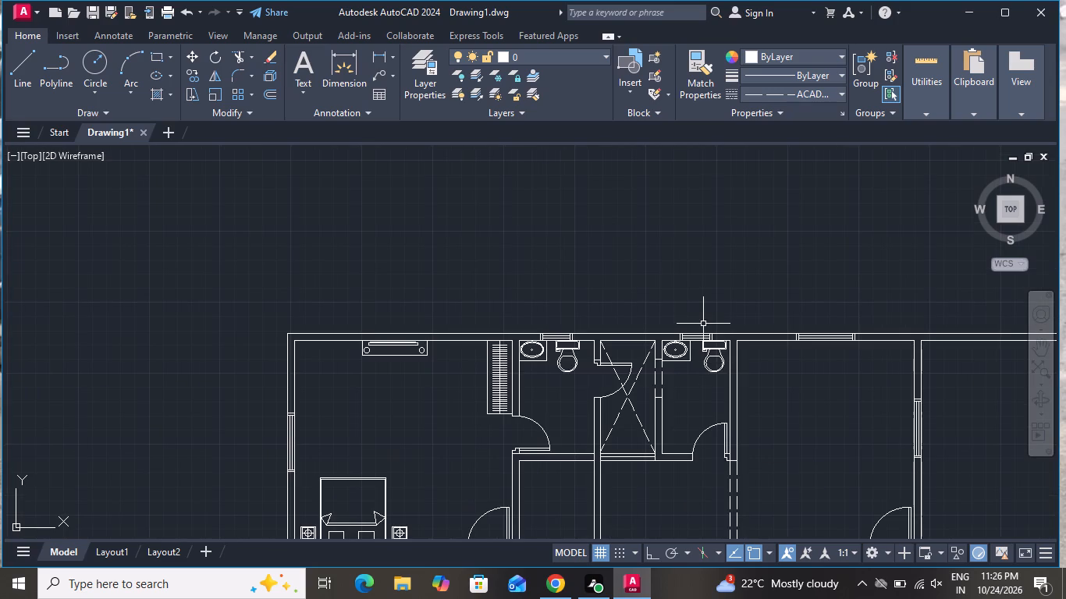
scroll(703, 321, down, 1)
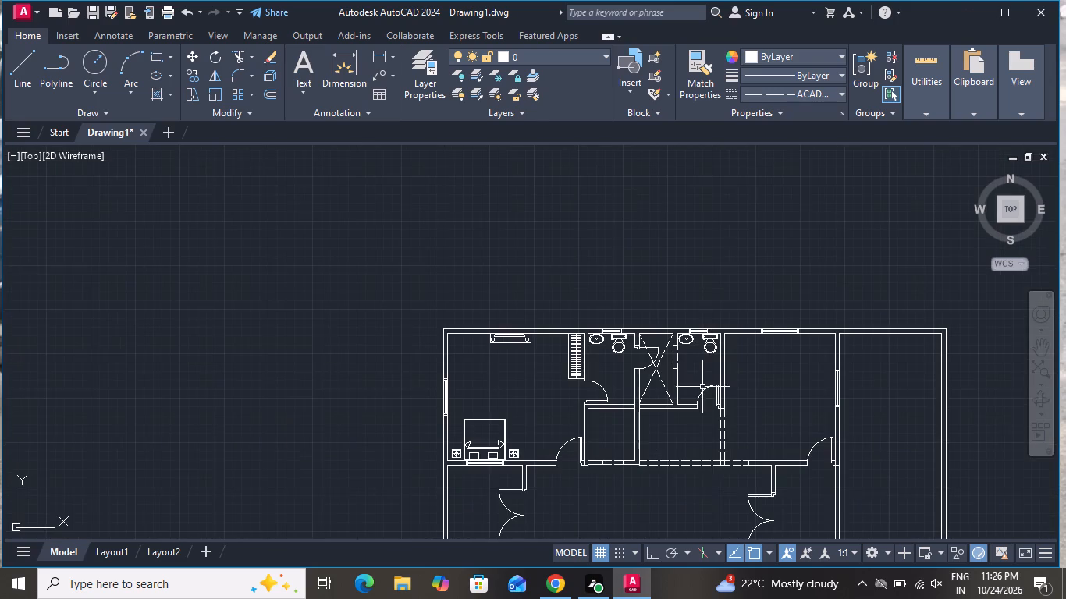
scroll(695, 385, up, 1)
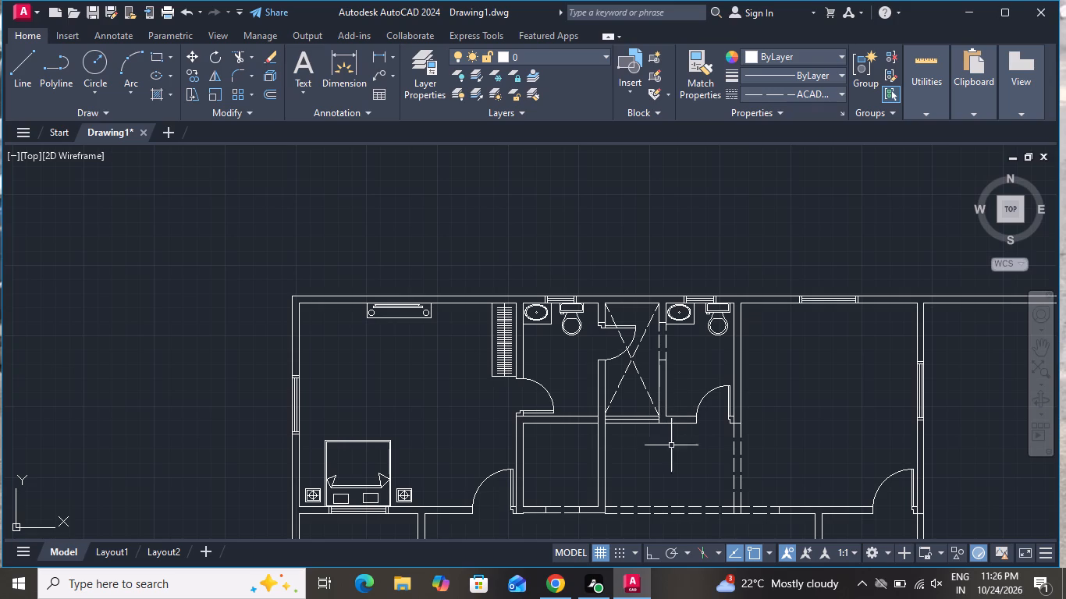
scroll(674, 480, up, 1)
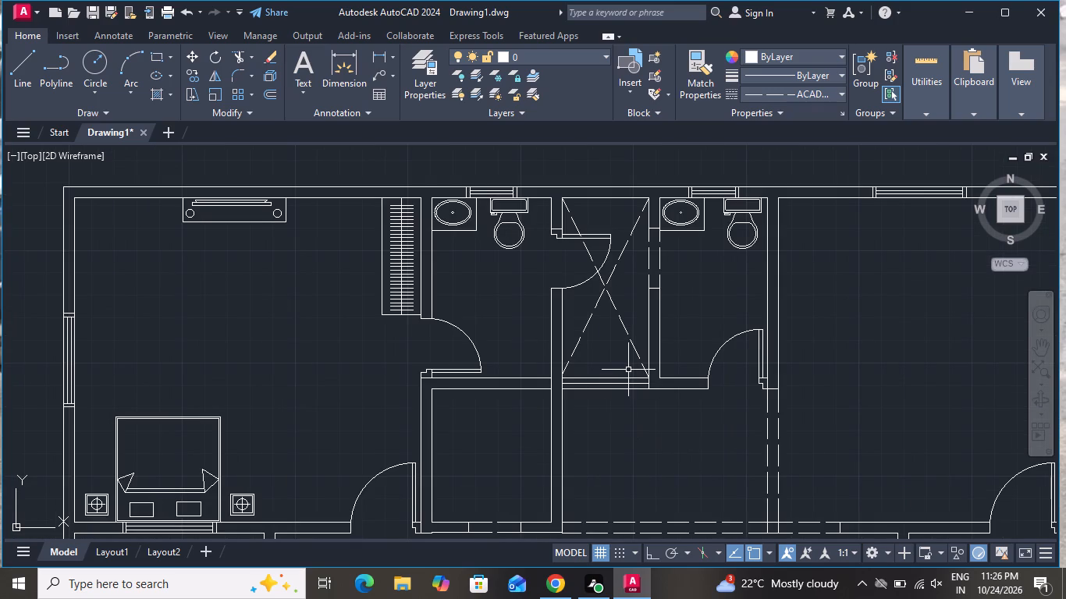
click(152, 70)
scroll(440, 198, down, 1)
scroll(517, 355, up, 2)
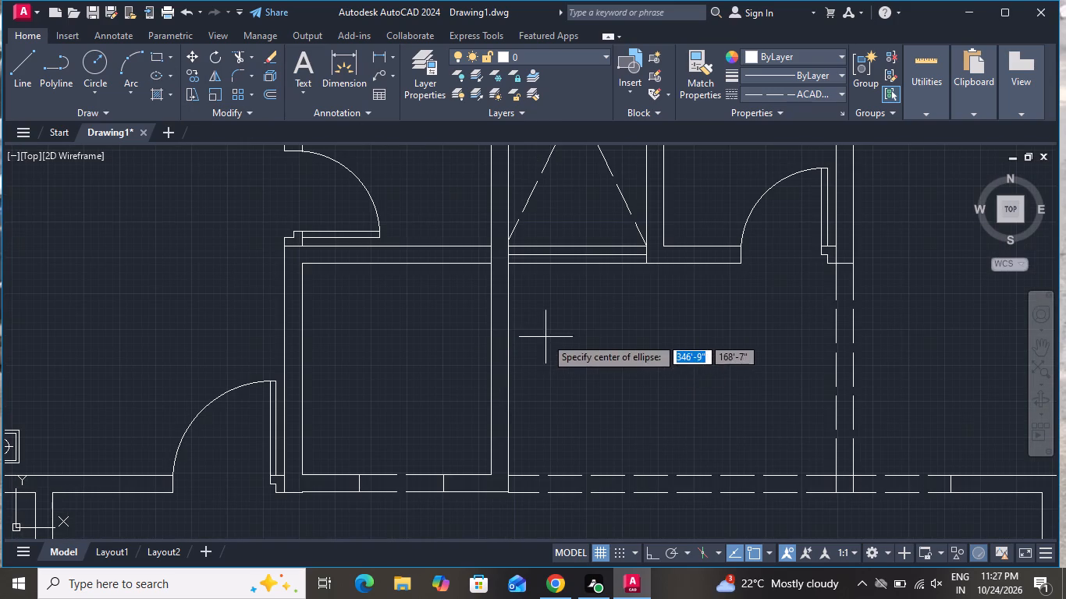
click(545, 337)
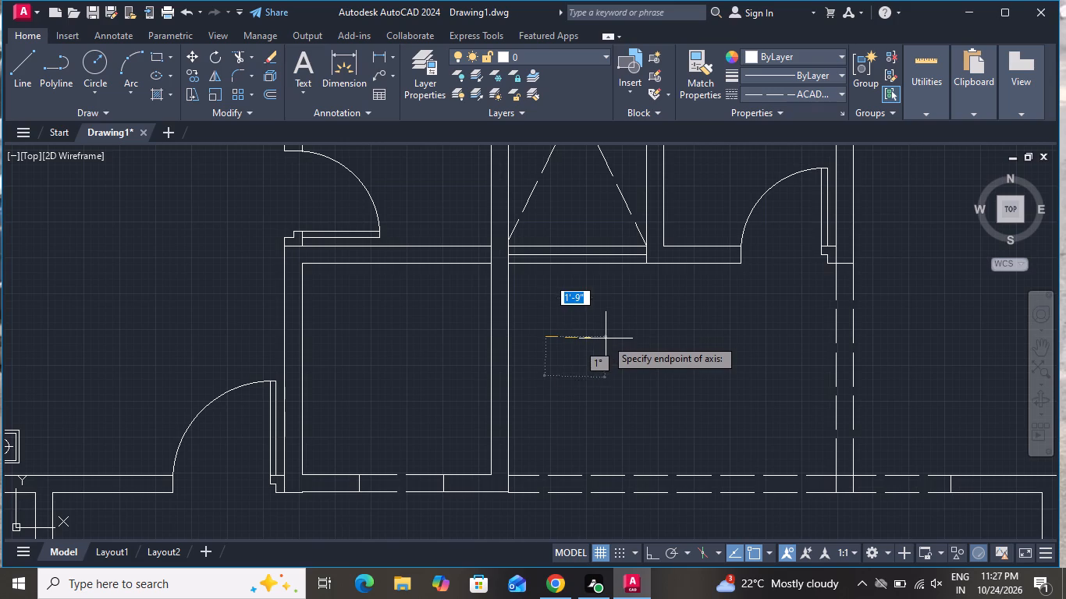
click(606, 336)
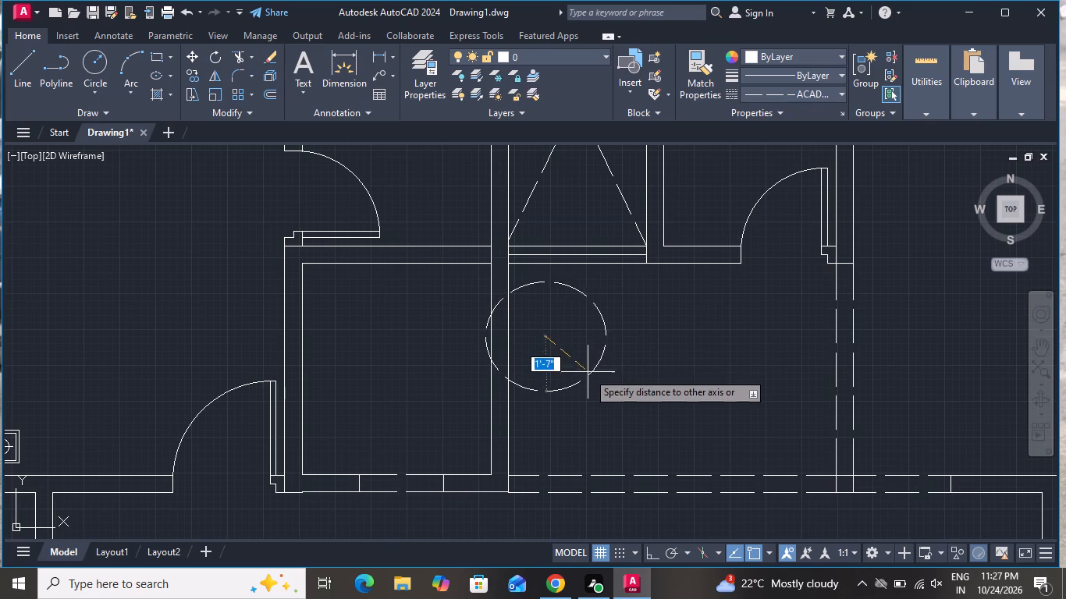
click(584, 333)
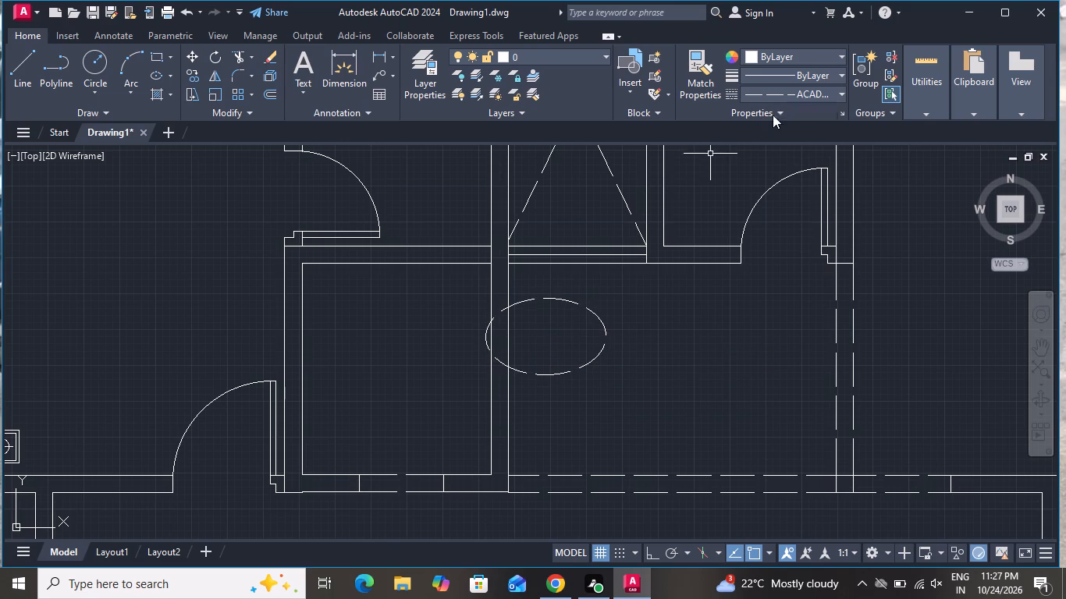
Set the linetype to ByLayer for new objects and for the ellipse just drawn.
click(795, 91)
click(772, 109)
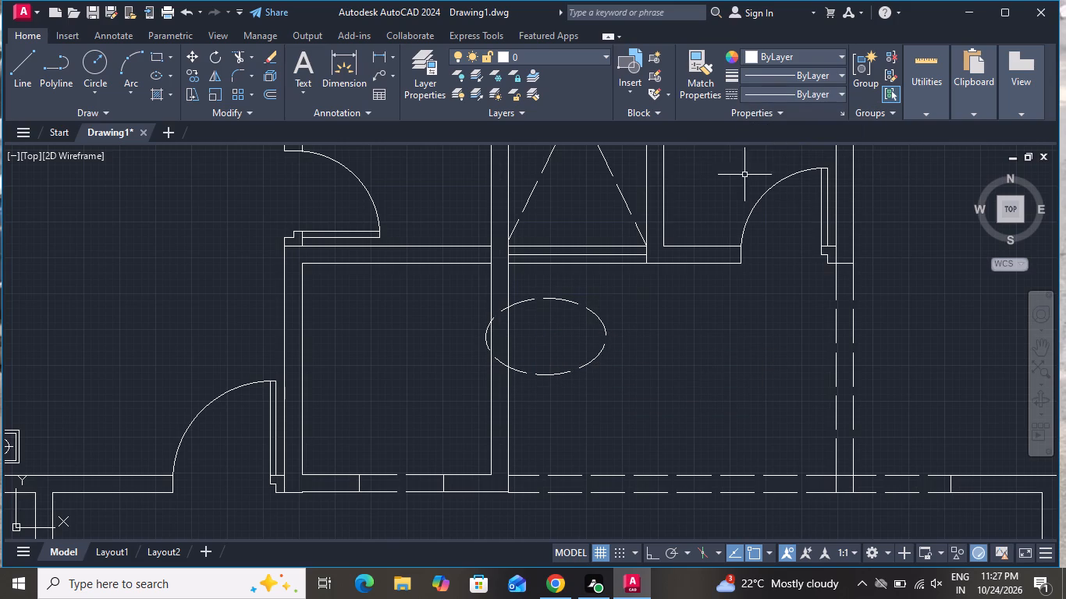
click(622, 318)
click(585, 346)
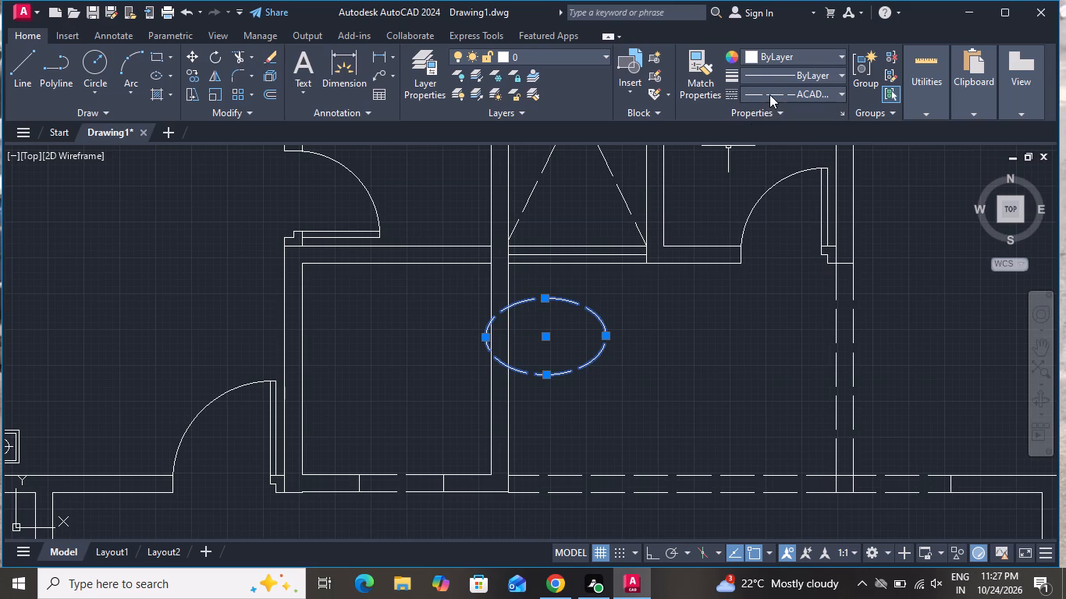
click(769, 94)
click(771, 115)
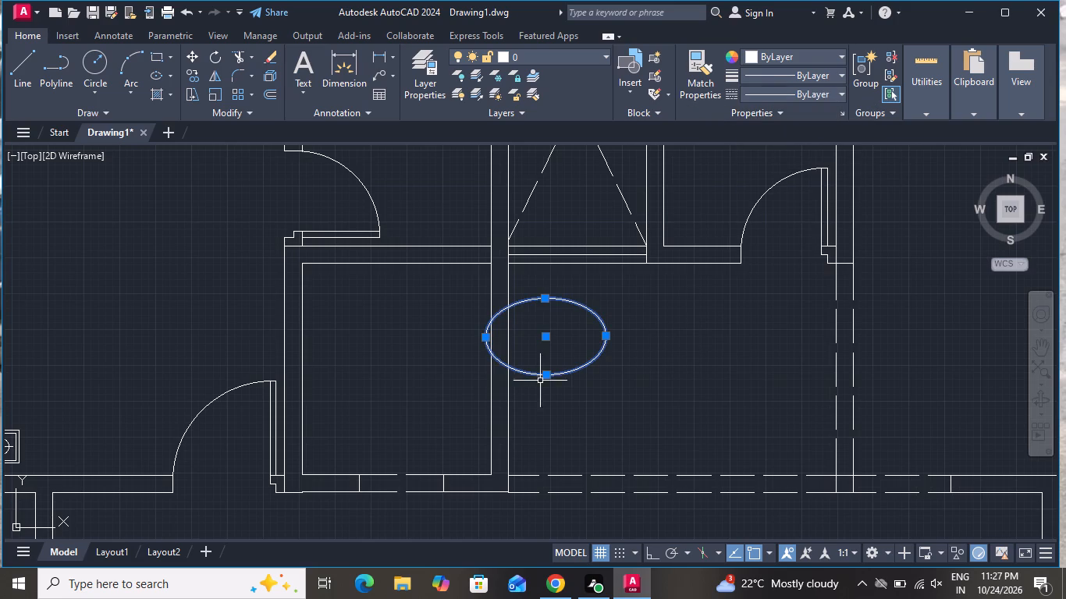
Narrow the ellipse below the crossed shaft to a horizontal semi-axis of about 1'-3", keeping its vertical semi-axis.
click(482, 335)
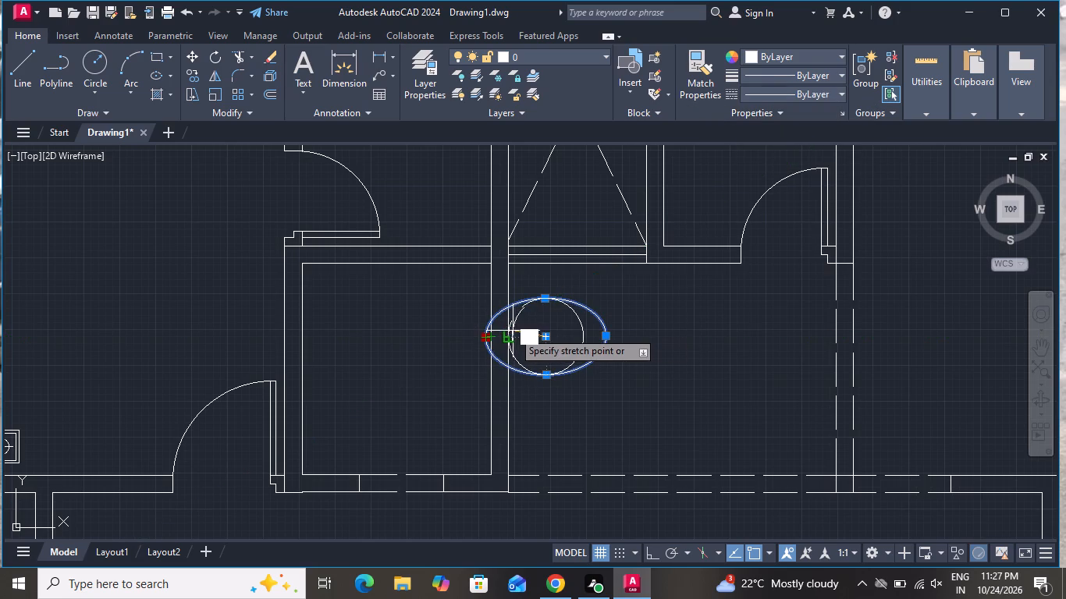
click(510, 334)
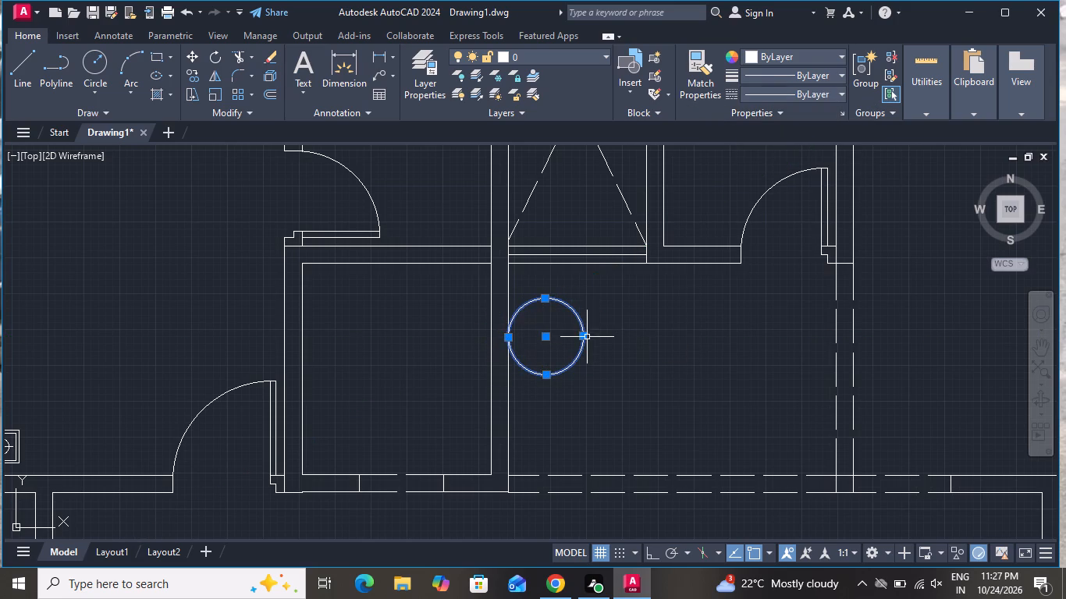
drag(584, 339, 606, 340)
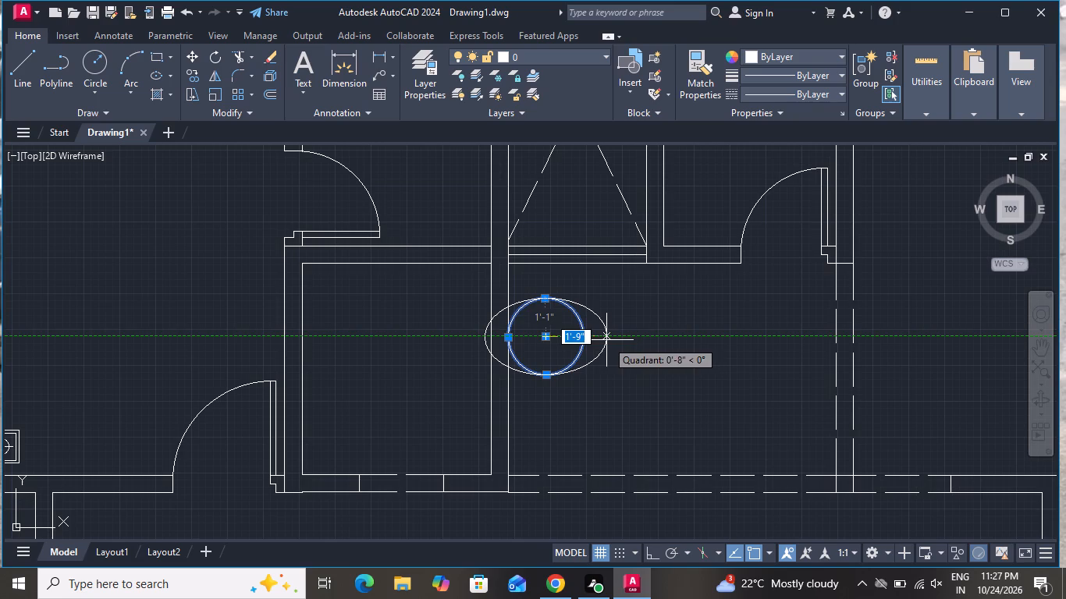
drag(606, 340, 596, 349)
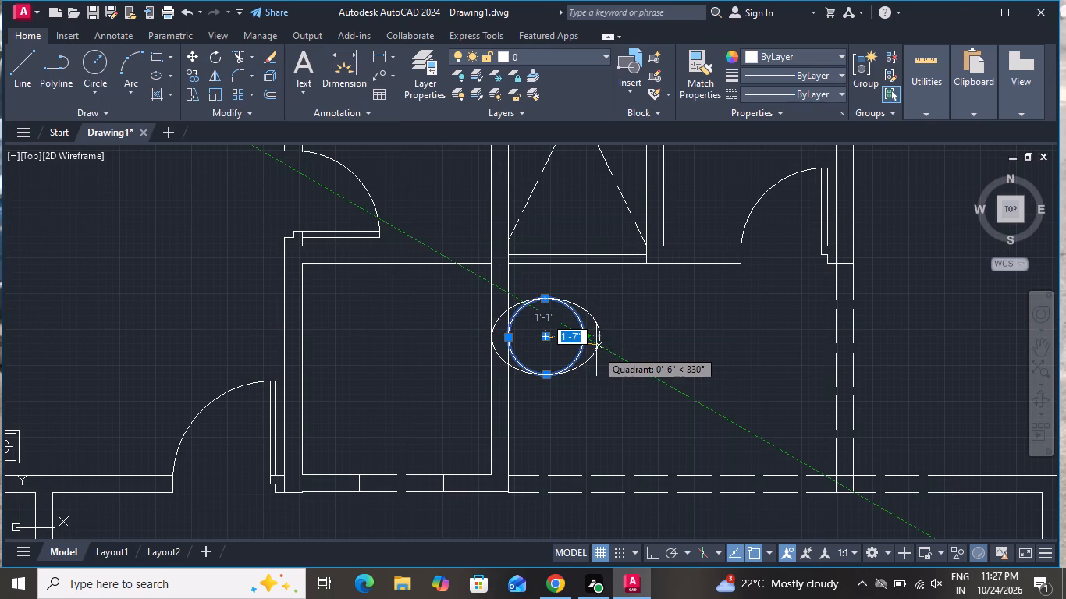
drag(596, 349, 592, 347)
click(592, 347)
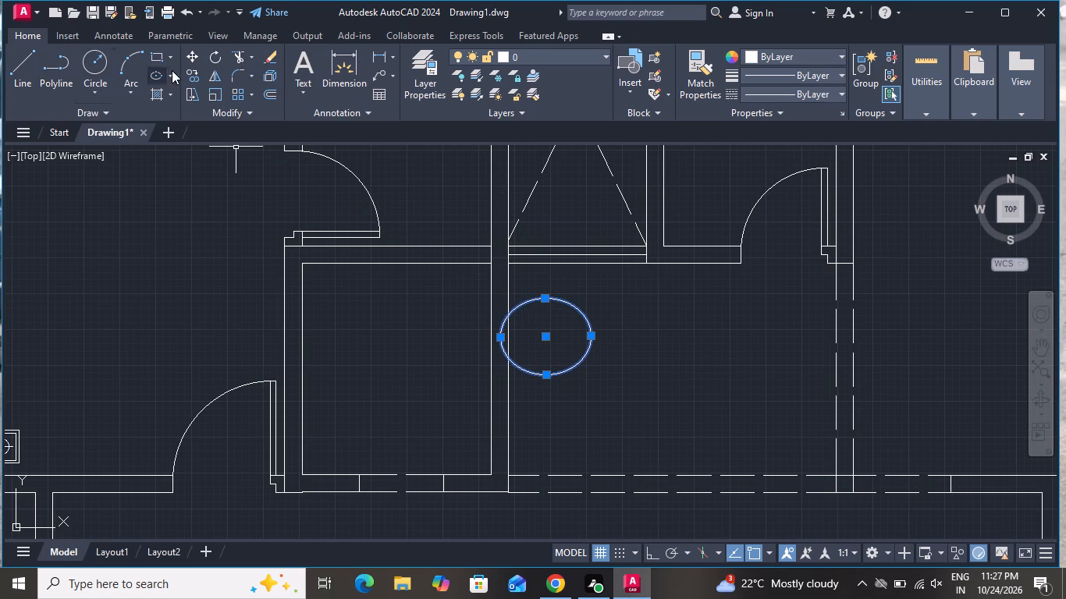
Move the ellipse off the small room's wall into the open area below the crossed shaft.
click(194, 58)
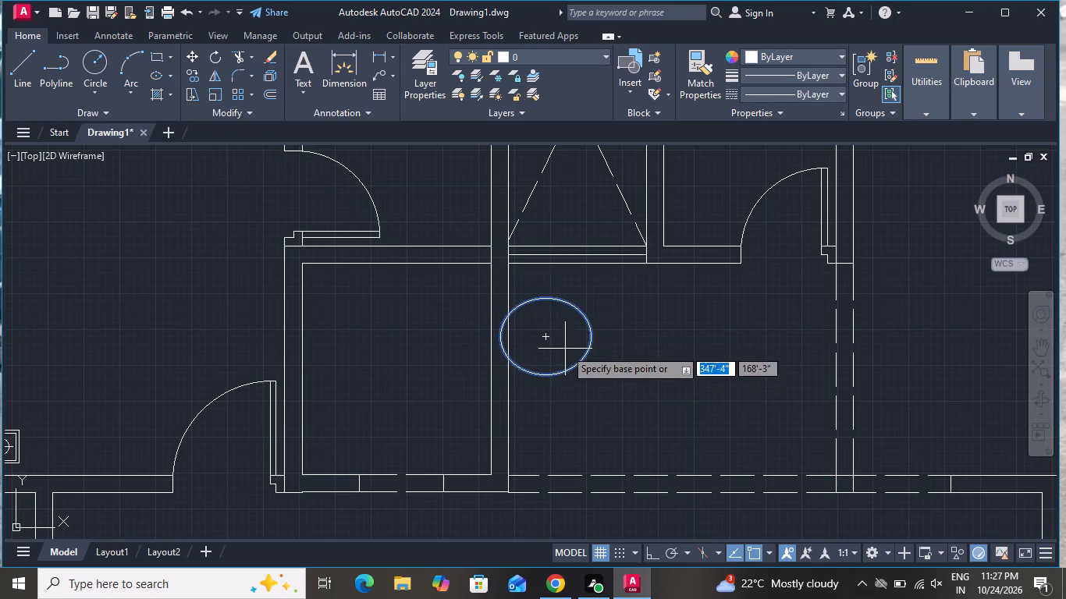
click(565, 349)
click(608, 348)
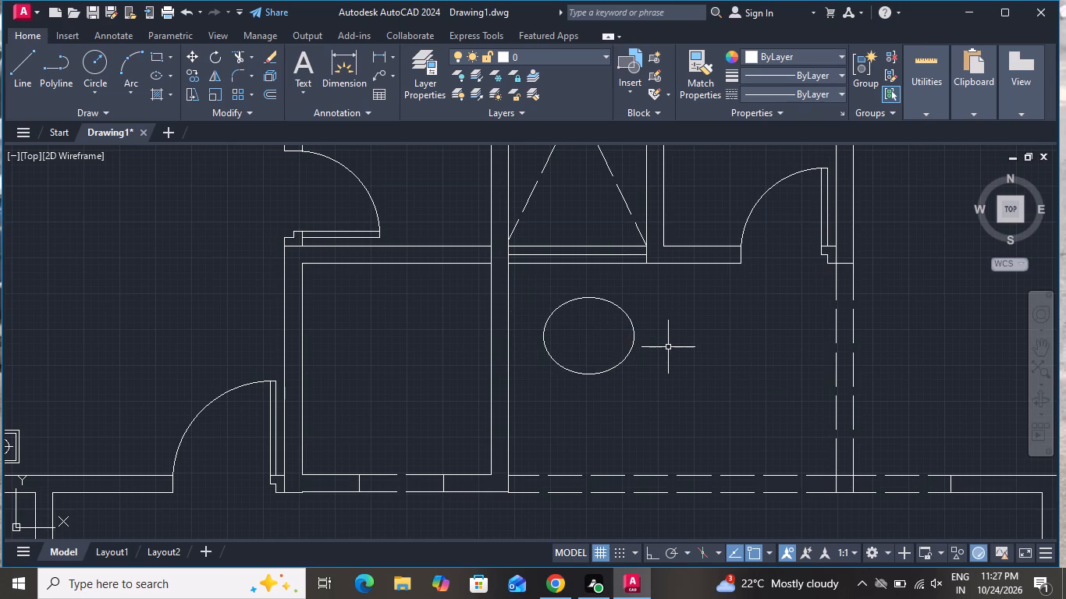
Offset the ellipse 1" inward.
text(o 1)
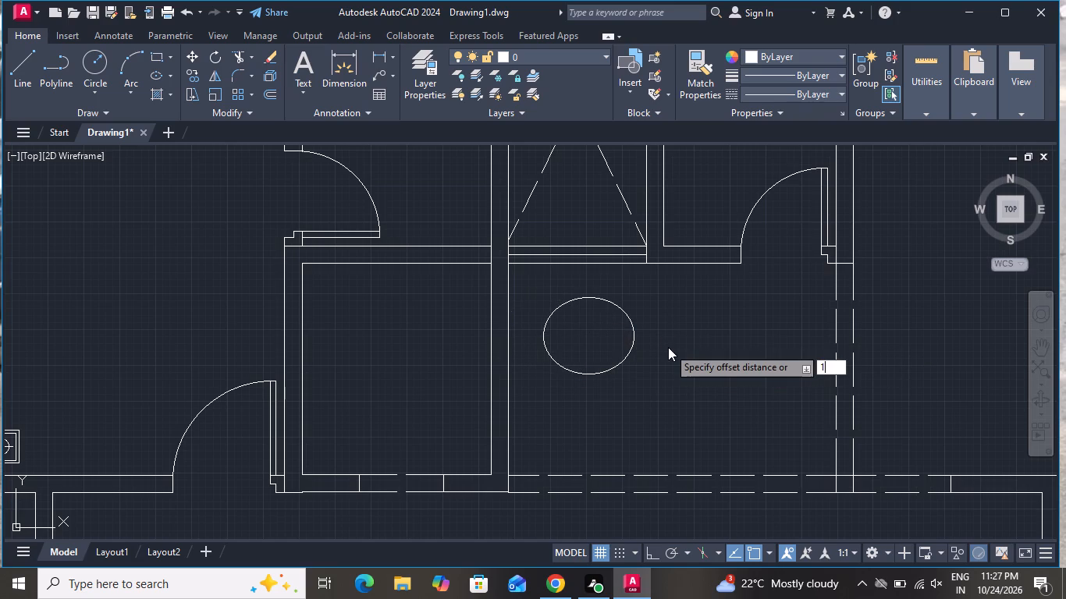
key(shift+quotedbl)
key(Return)
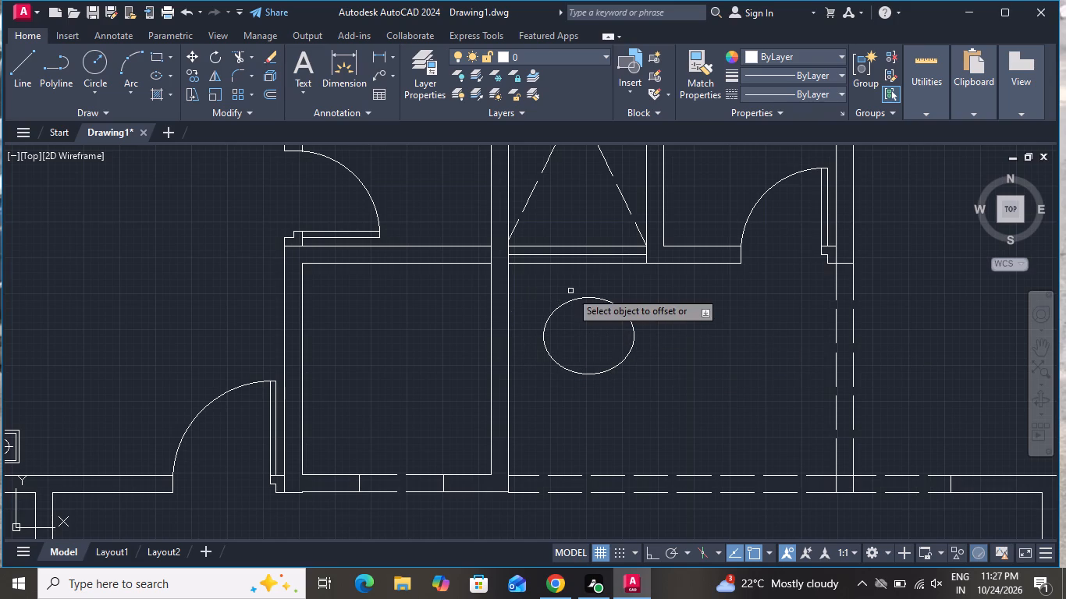
click(585, 299)
click(585, 323)
right_click(585, 332)
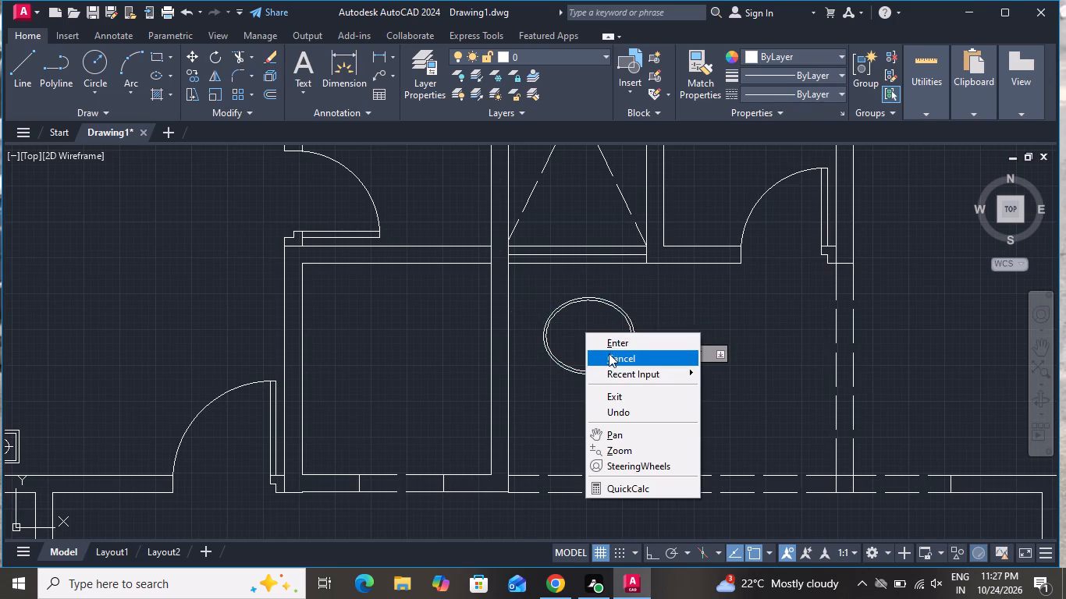
click(613, 361)
Draw a small drain circle at the centre of the double oval.
click(92, 55)
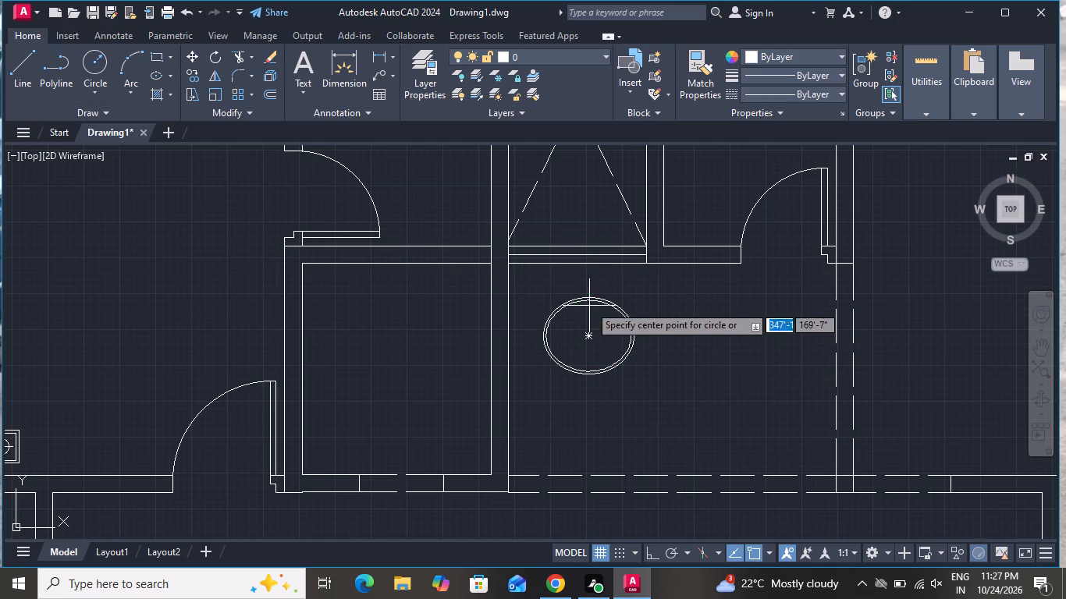
click(591, 334)
click(592, 339)
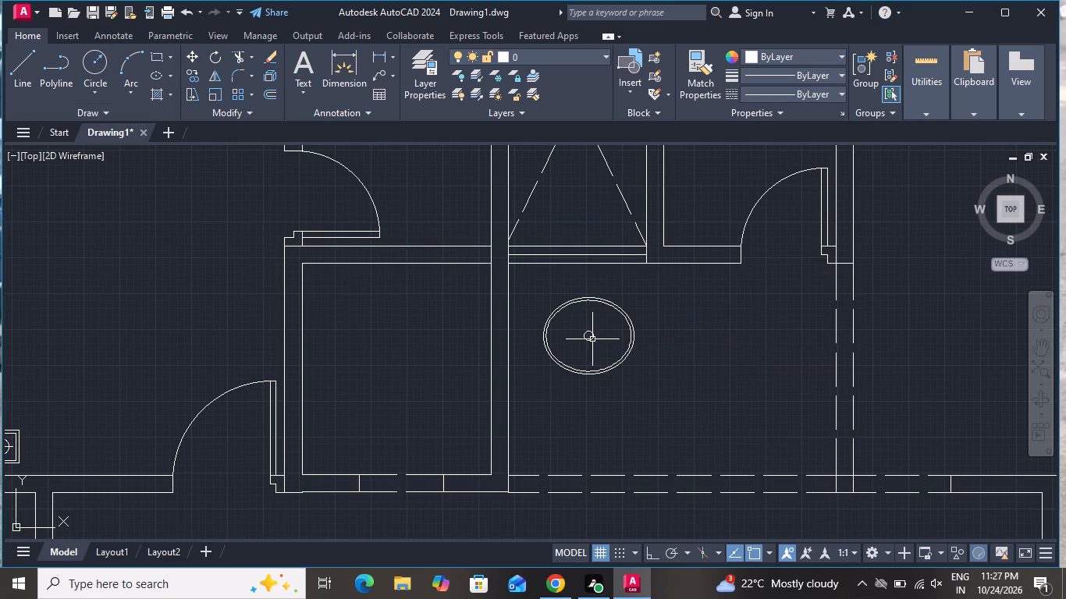
Shrink the original outer ellipse along both axes so it sits just inside the offset outline, leaving a narrow rim.
click(638, 320)
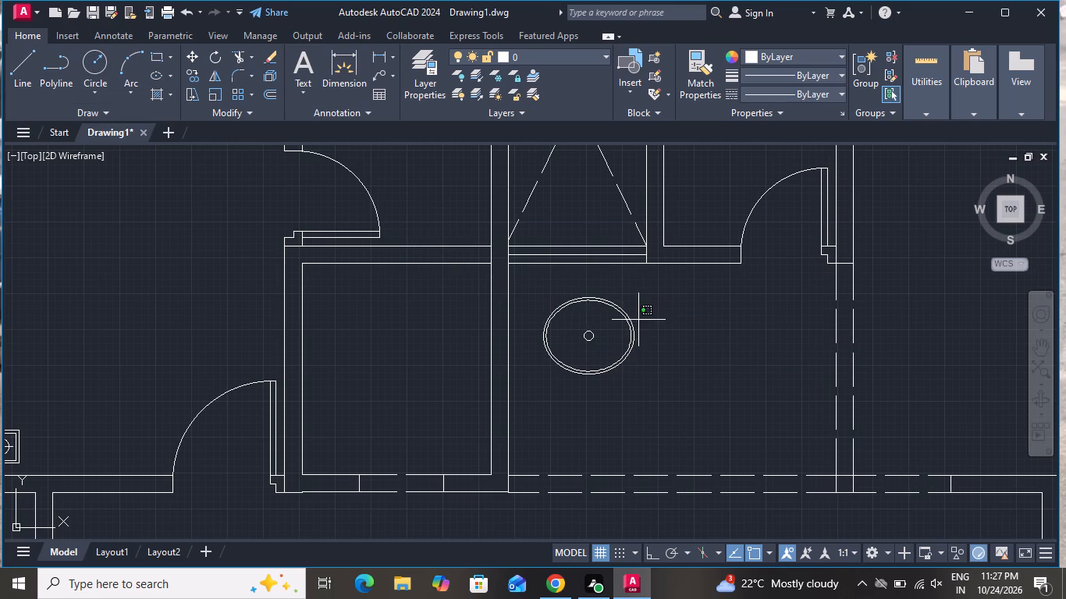
click(631, 355)
scroll(637, 338, up, 2)
click(629, 326)
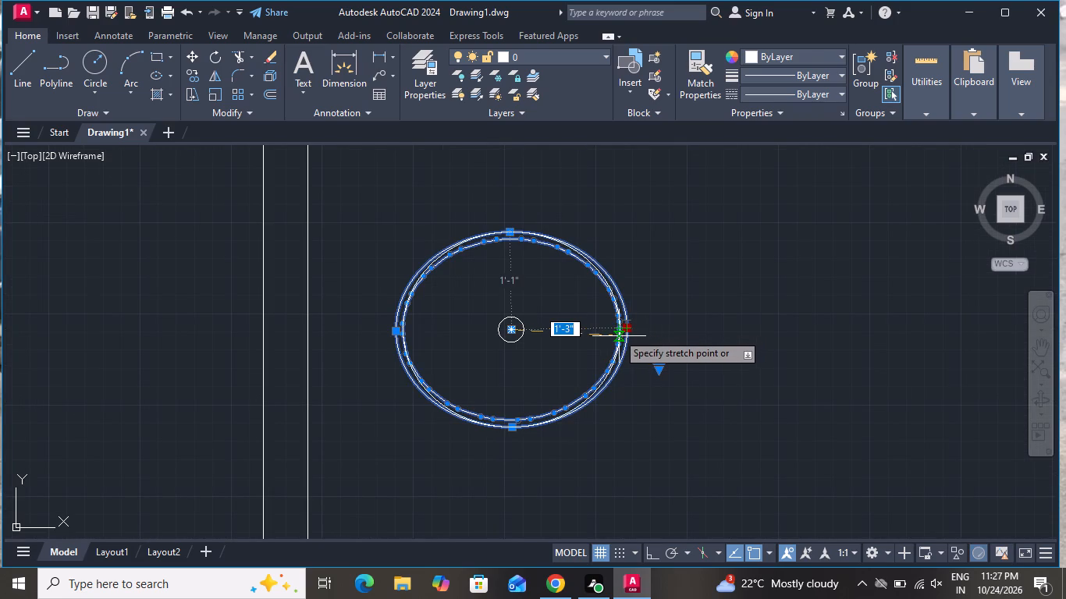
click(617, 333)
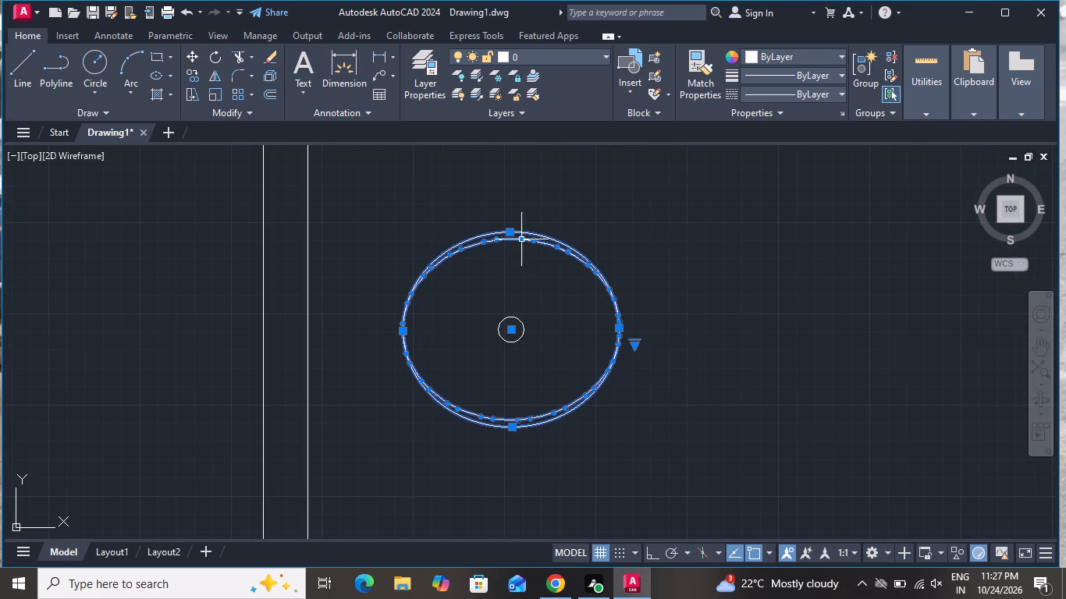
click(509, 229)
click(509, 241)
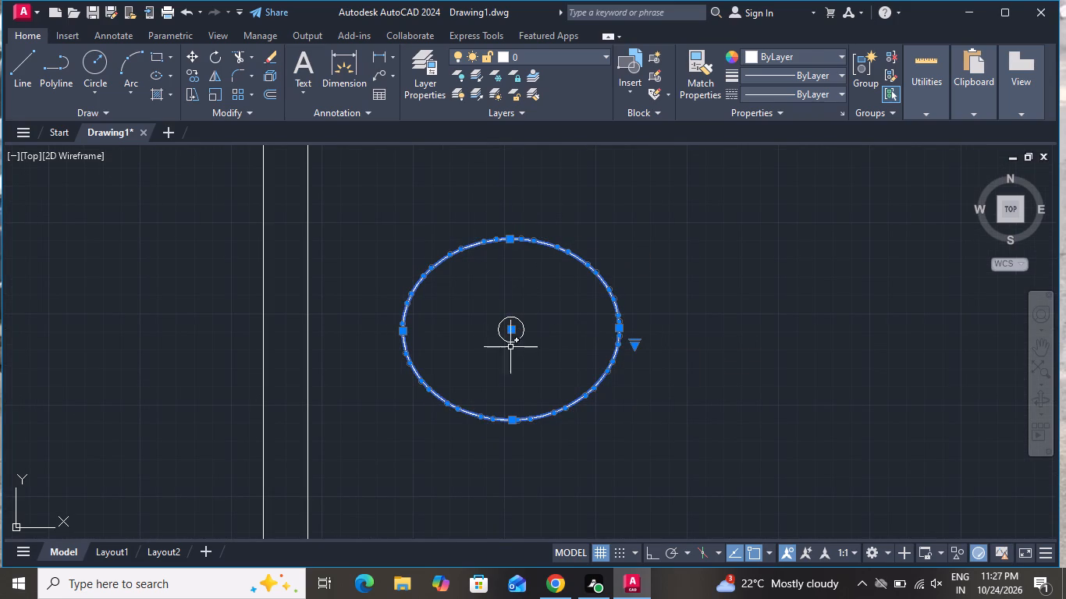
click(403, 329)
click(411, 327)
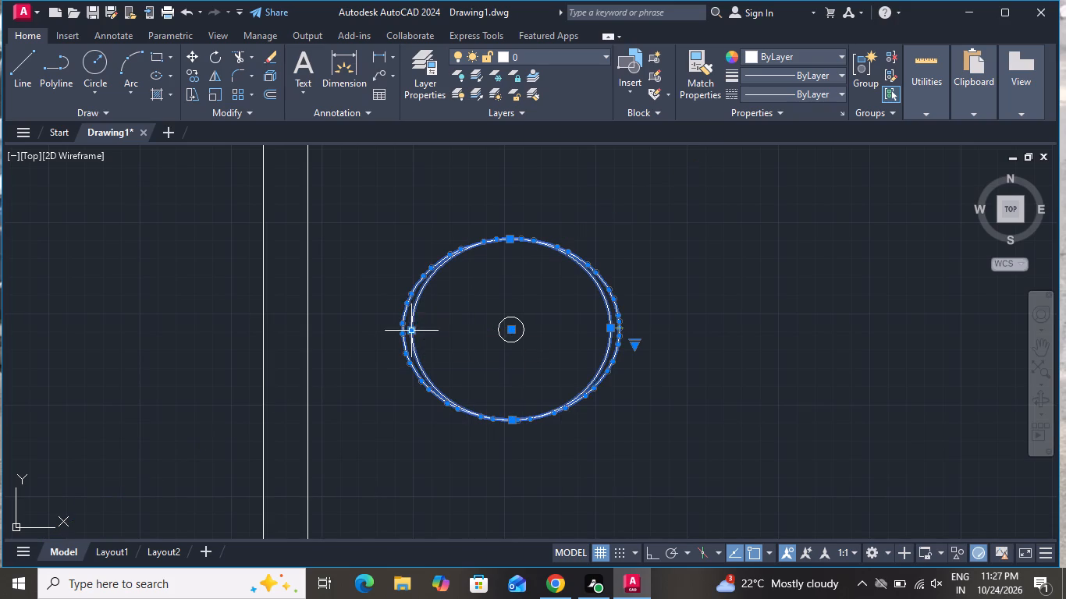
click(513, 420)
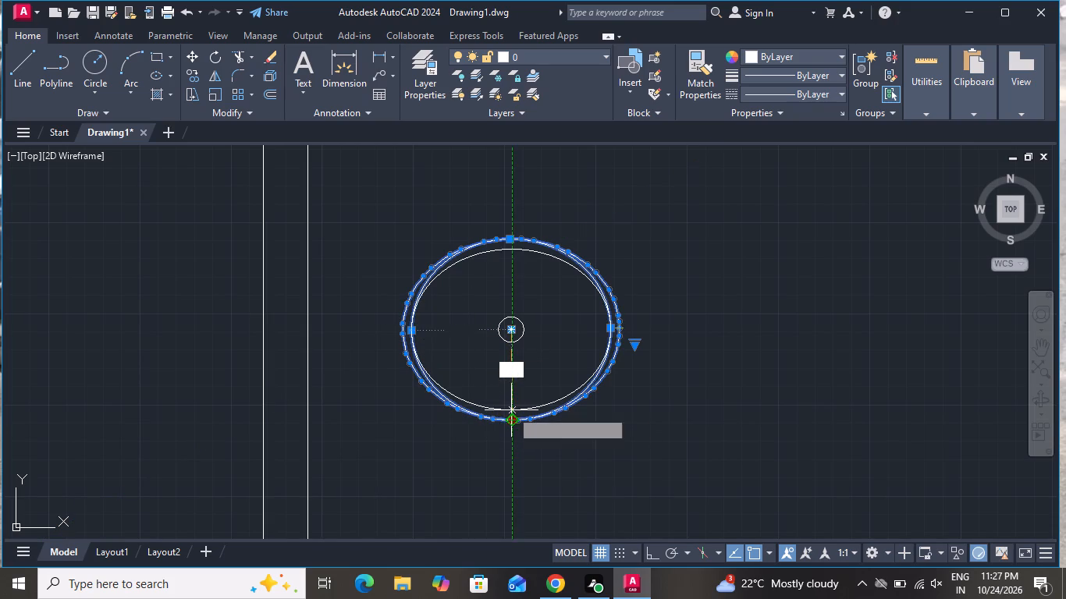
click(511, 410)
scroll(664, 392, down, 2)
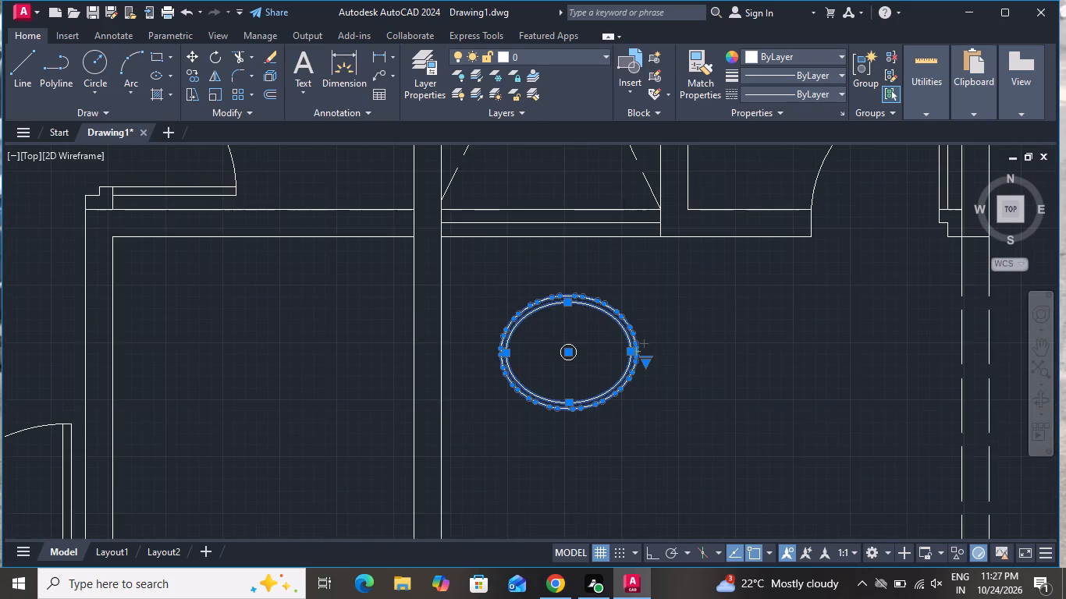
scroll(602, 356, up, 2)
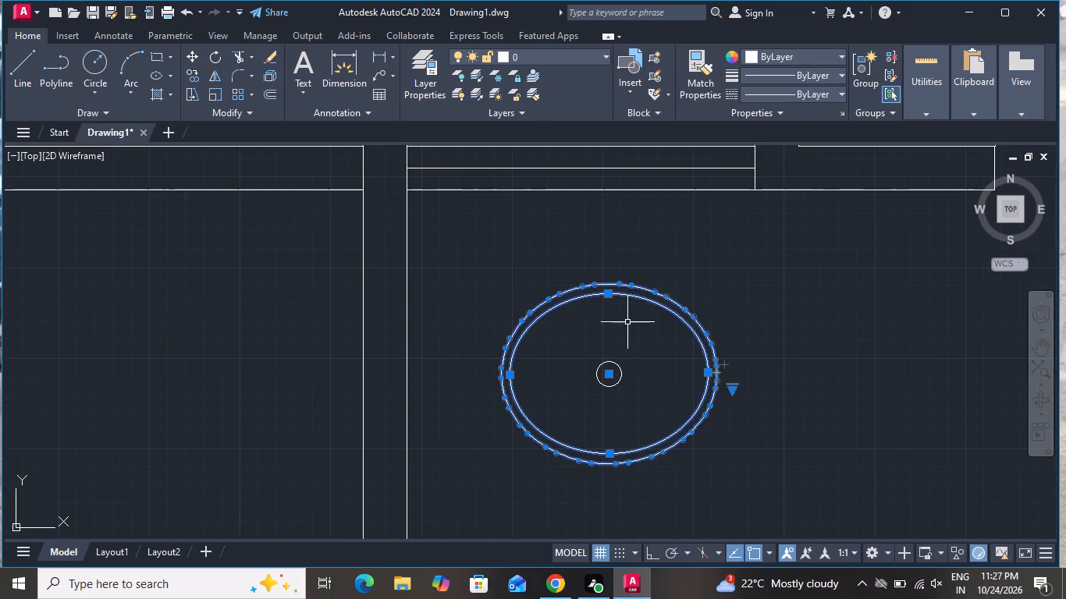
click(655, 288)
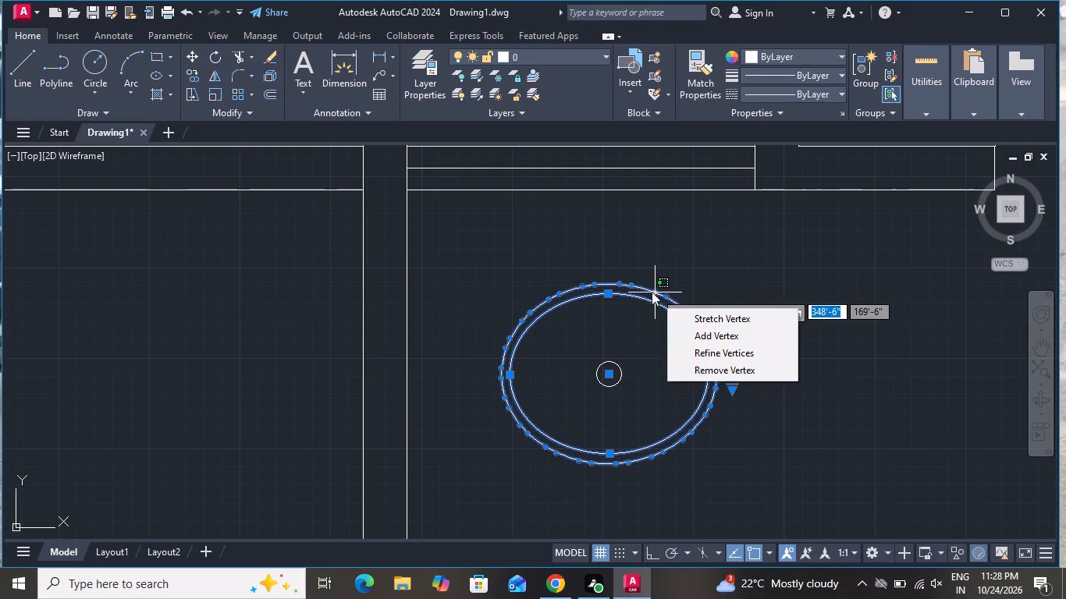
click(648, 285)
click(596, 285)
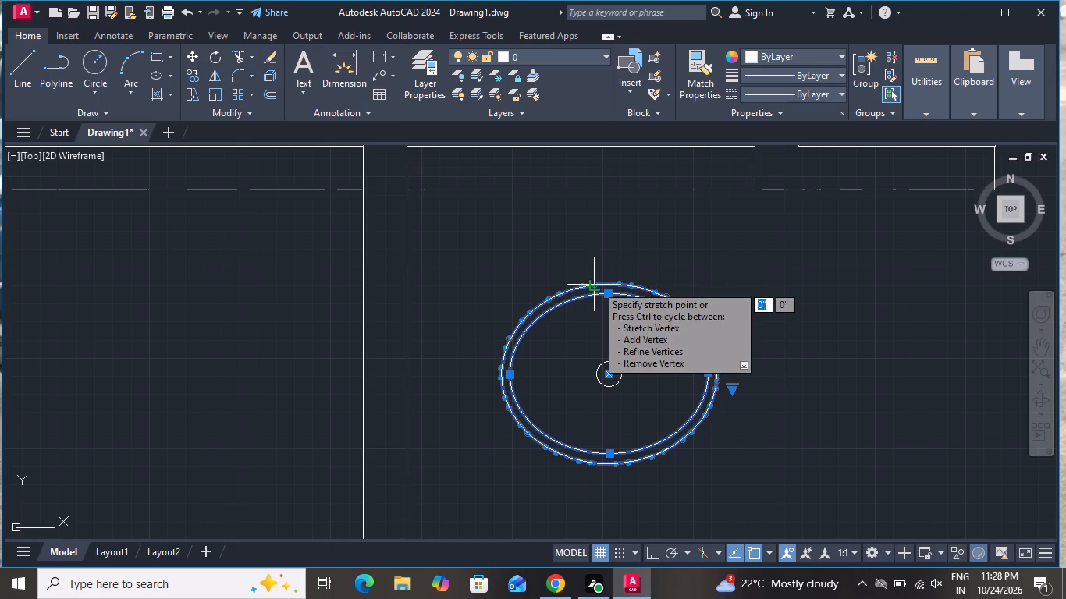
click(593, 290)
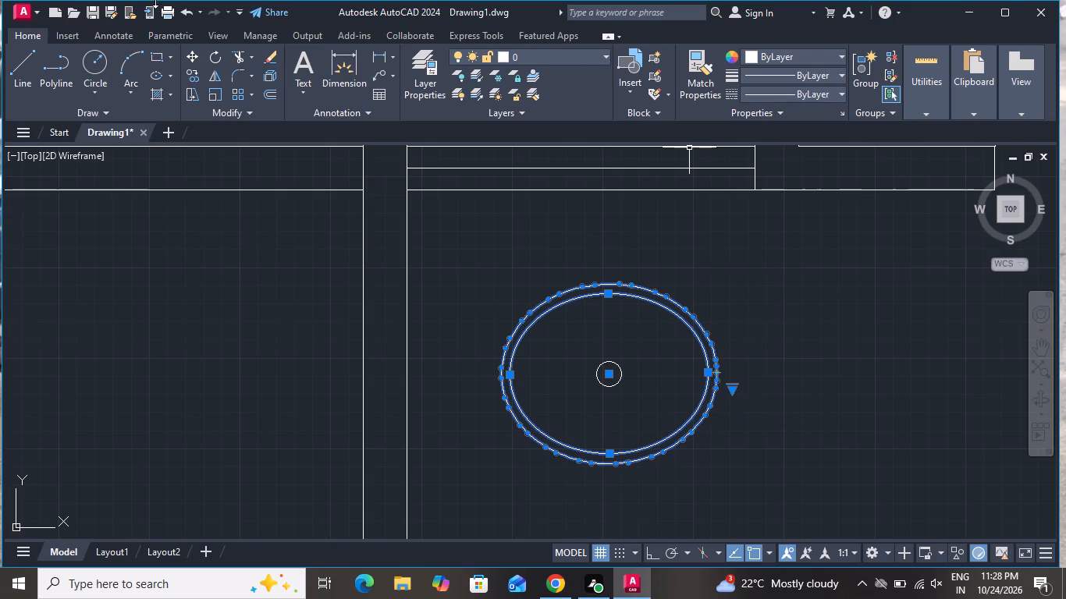
Rotate both oval outlines a quarter turn clockwise about their eastern quadrant, with ortho mode on.
click(212, 60)
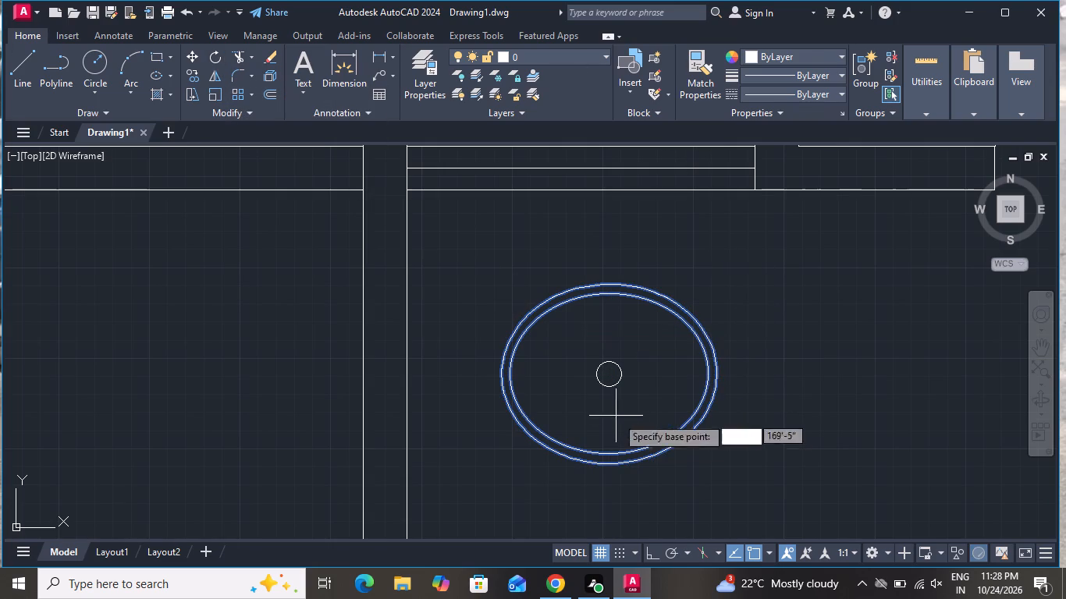
click(658, 556)
scroll(688, 340, down, 2)
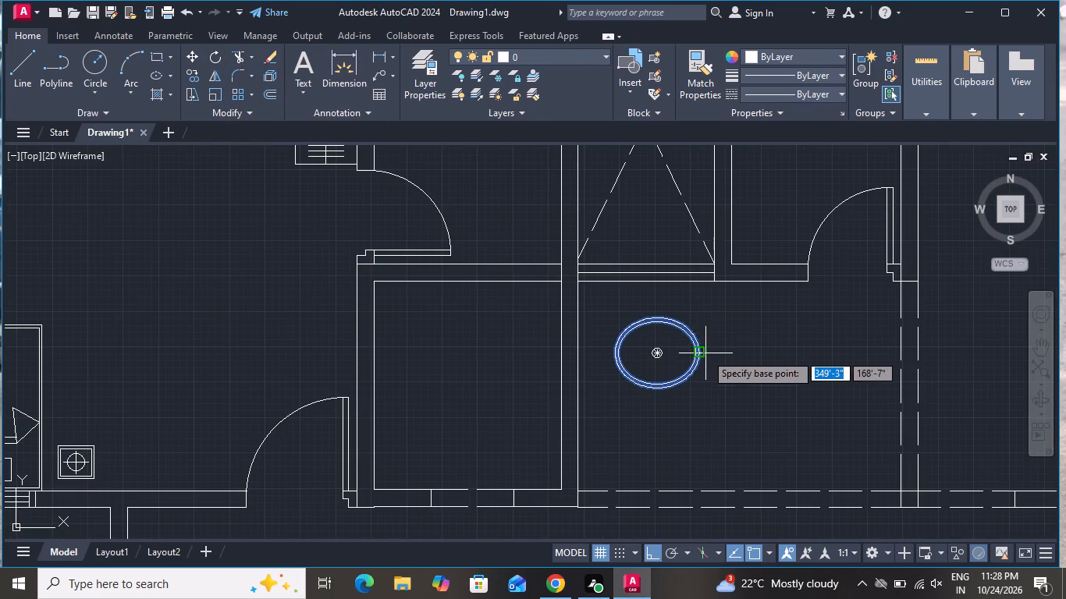
click(705, 353)
click(701, 398)
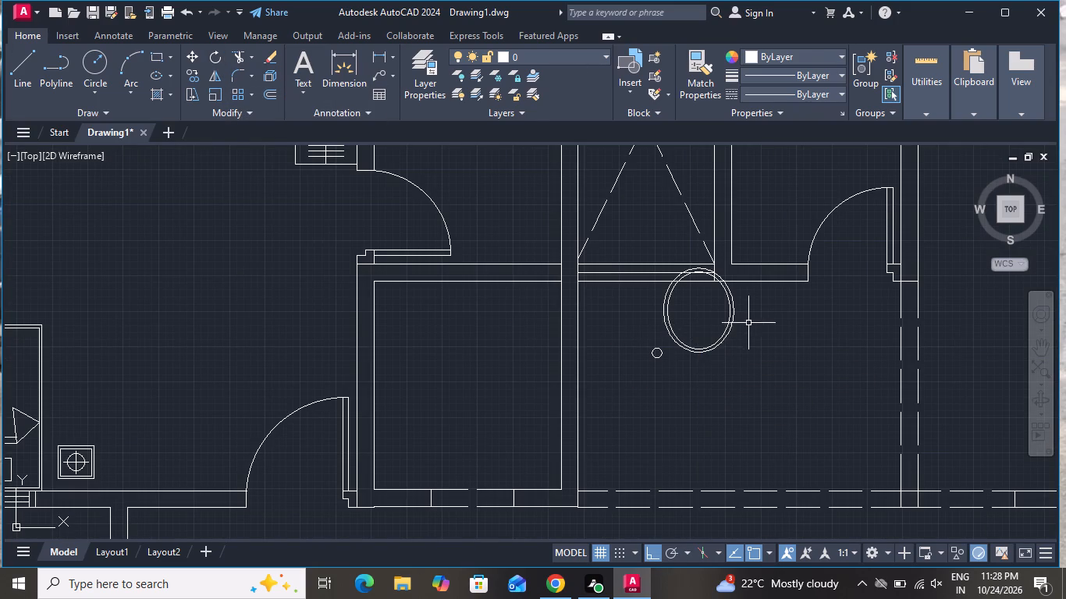
Move the drain circle inside the rotated ovals, close to their centre.
click(662, 348)
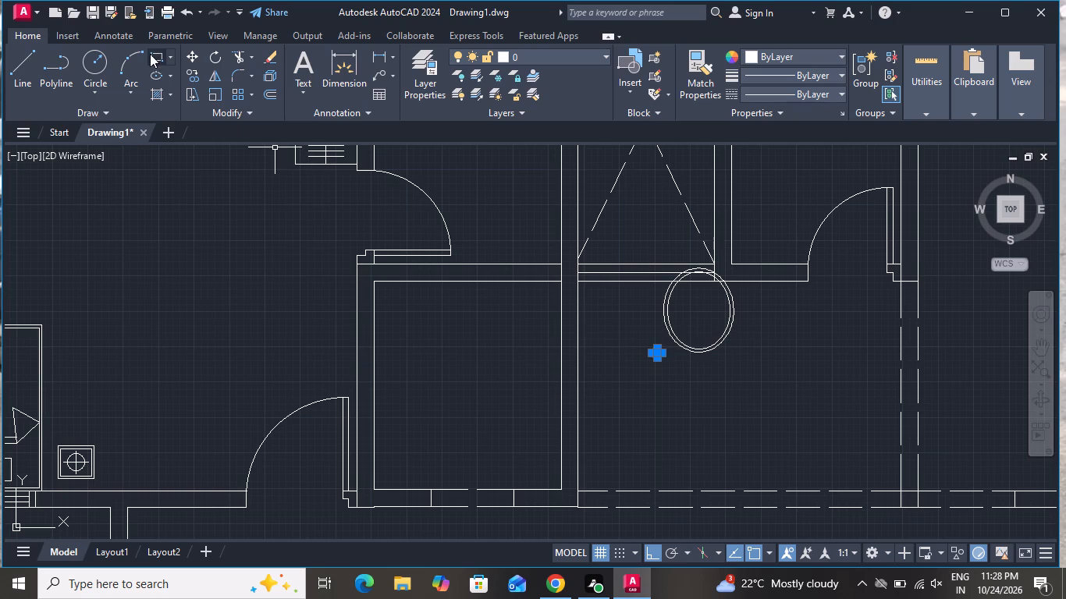
click(189, 60)
click(655, 349)
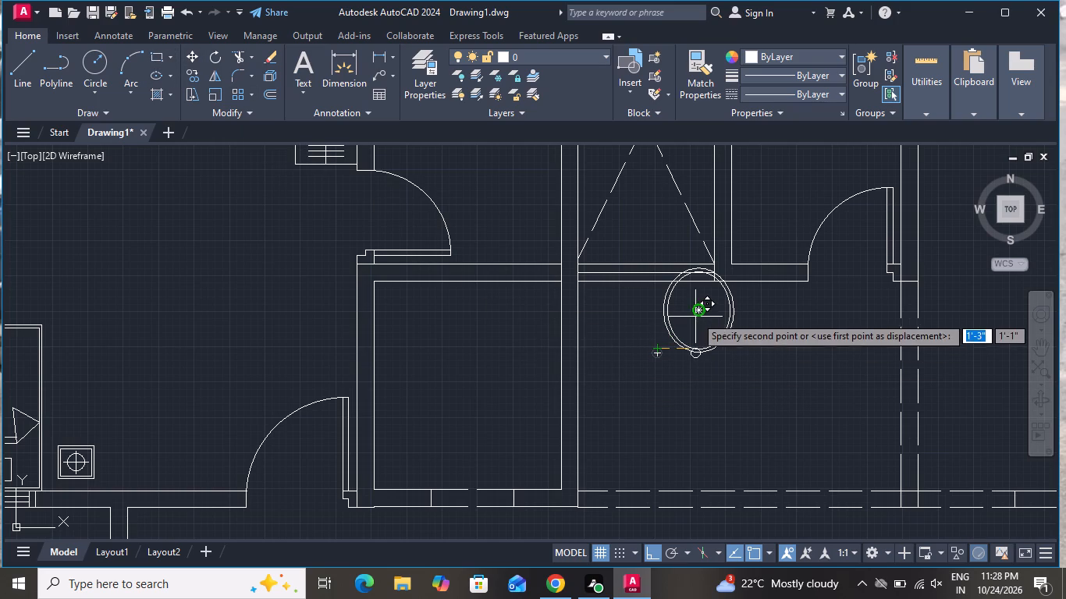
click(695, 314)
Move the ovals and drain circle, with ortho off, about 2'-5" west and 7" south into the corner beside the small room's wall.
click(751, 292)
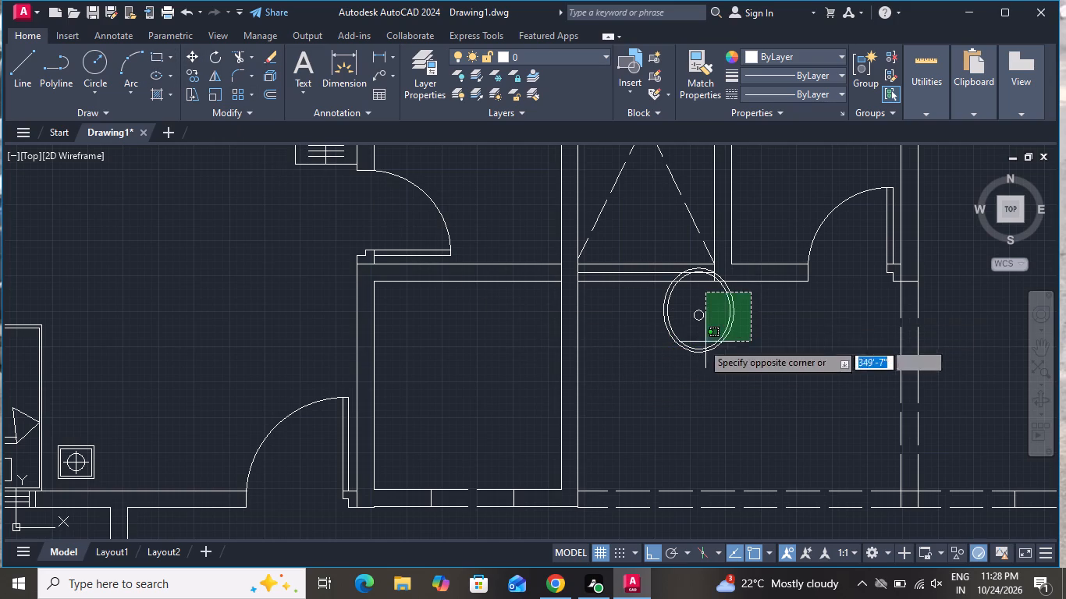
click(664, 353)
click(193, 59)
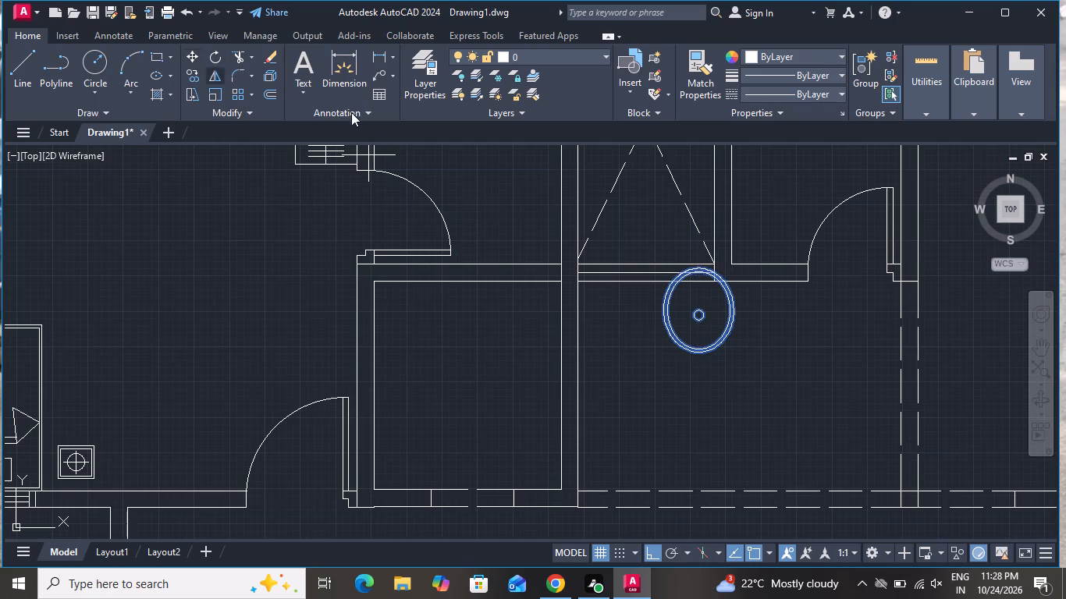
click(698, 315)
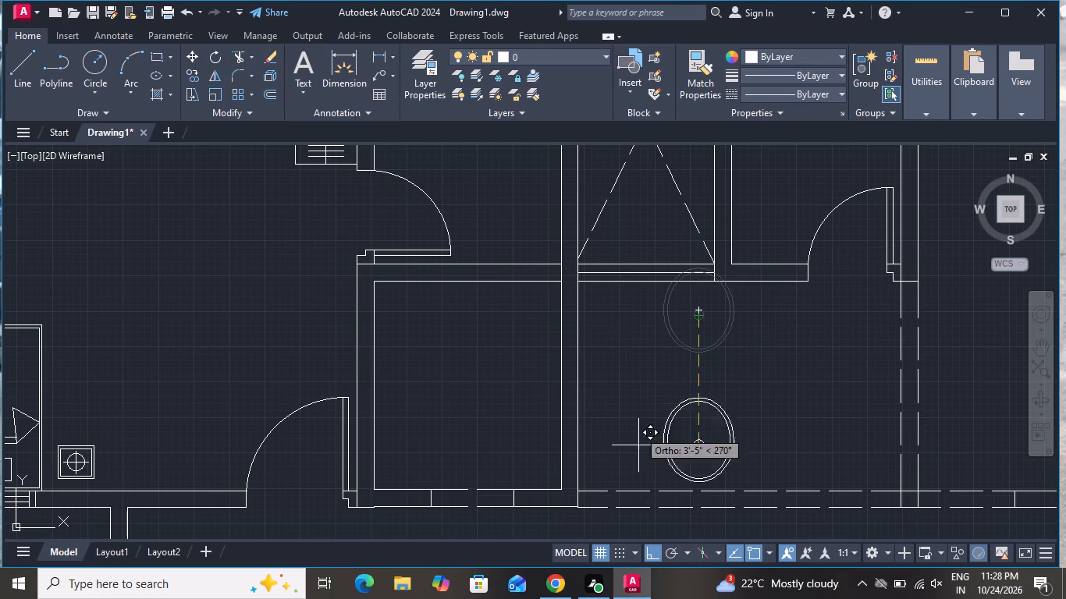
click(658, 549)
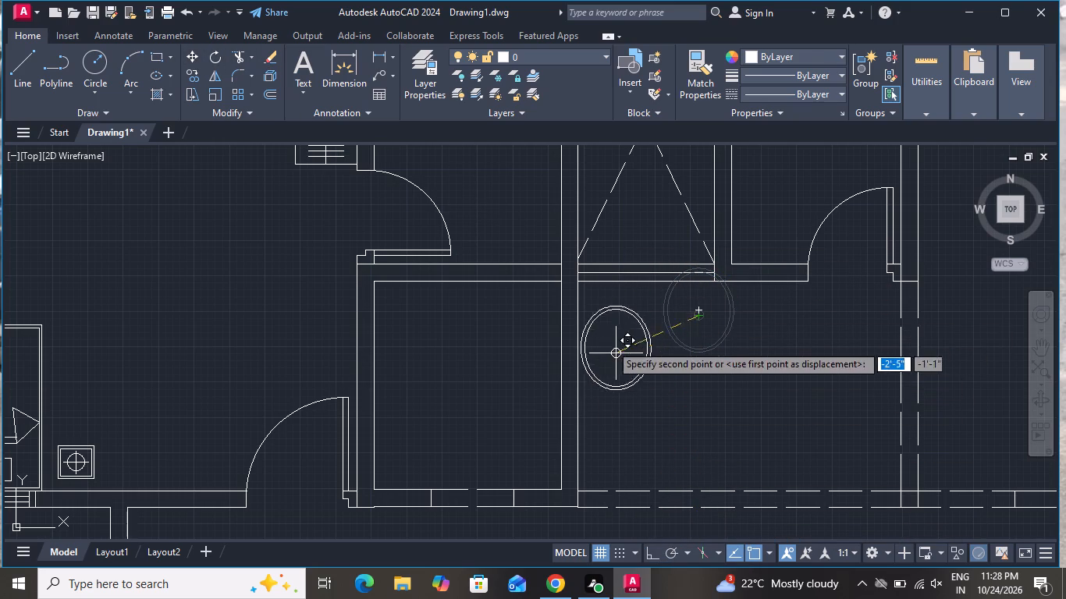
scroll(599, 324, up, 2)
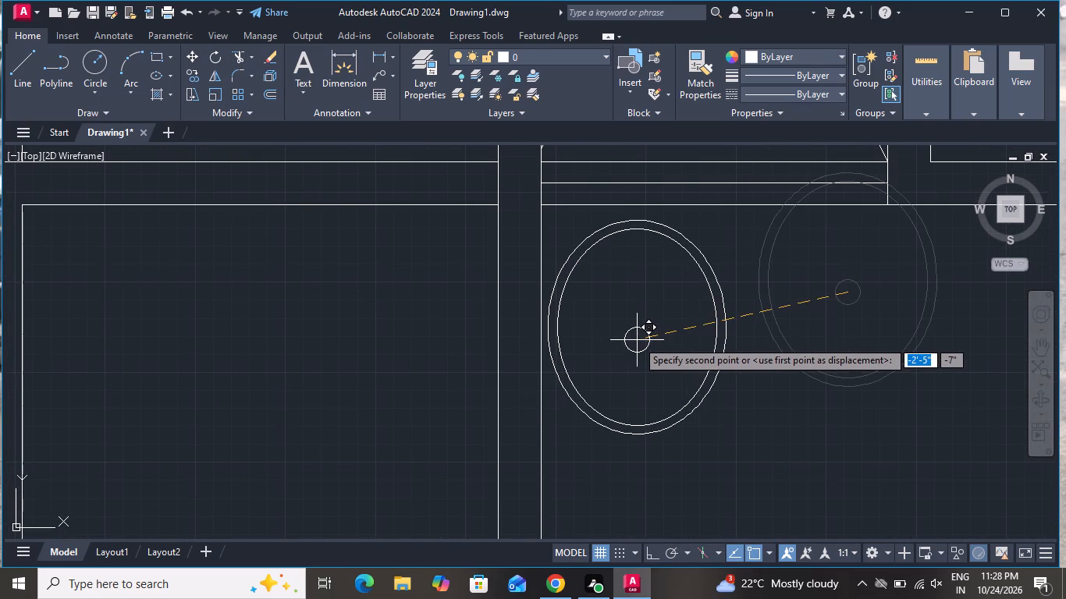
click(637, 340)
Draw the basin's counter edge with ortho on: a line south from the wall east of the ovals, turning west to the small room's wall.
scroll(639, 402, down, 2)
click(17, 62)
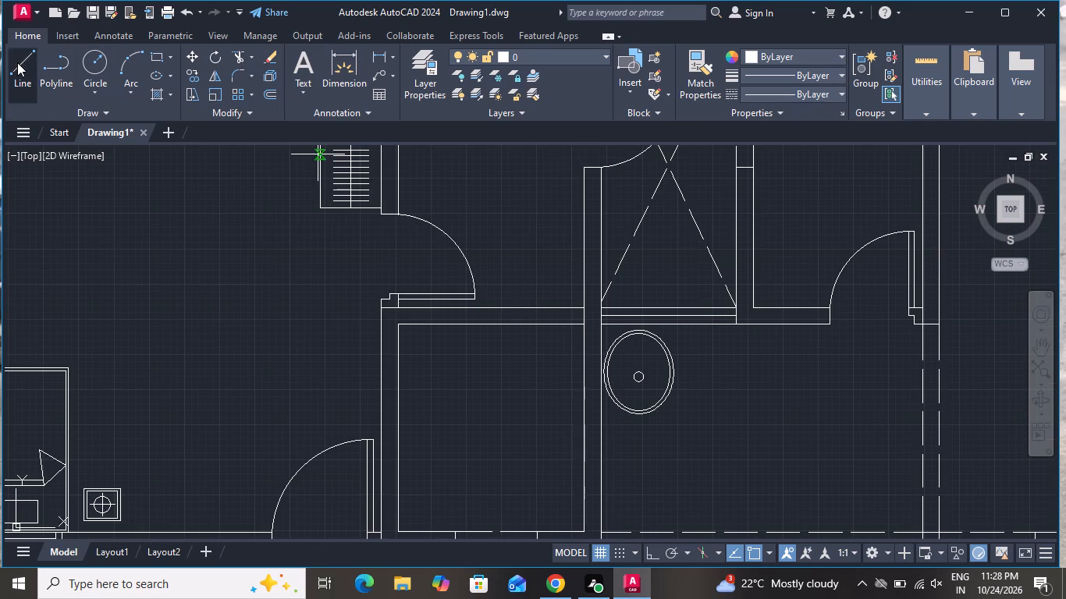
click(685, 328)
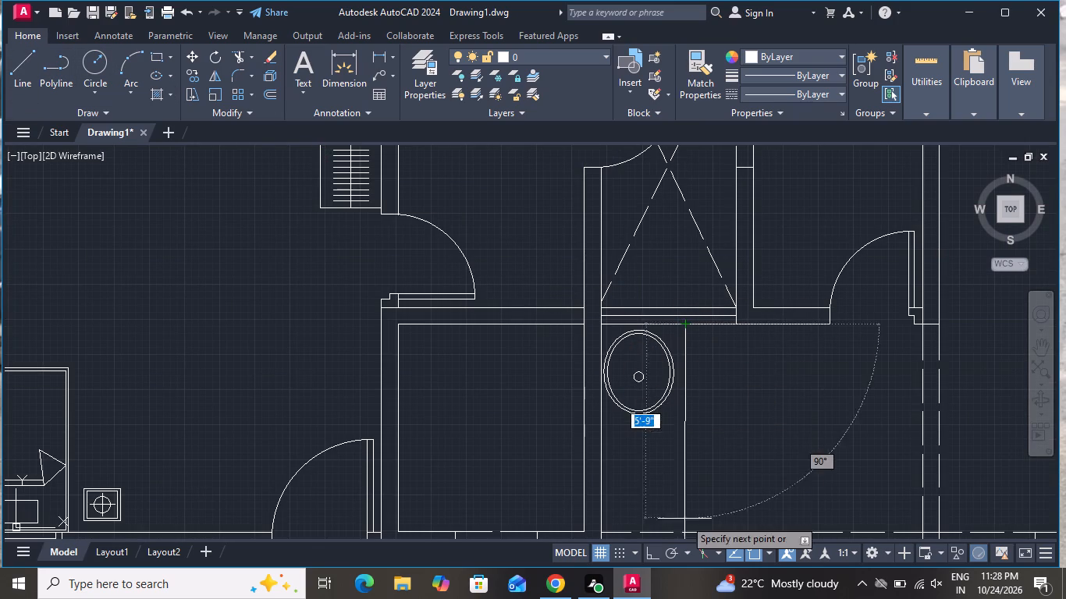
click(652, 541)
click(645, 555)
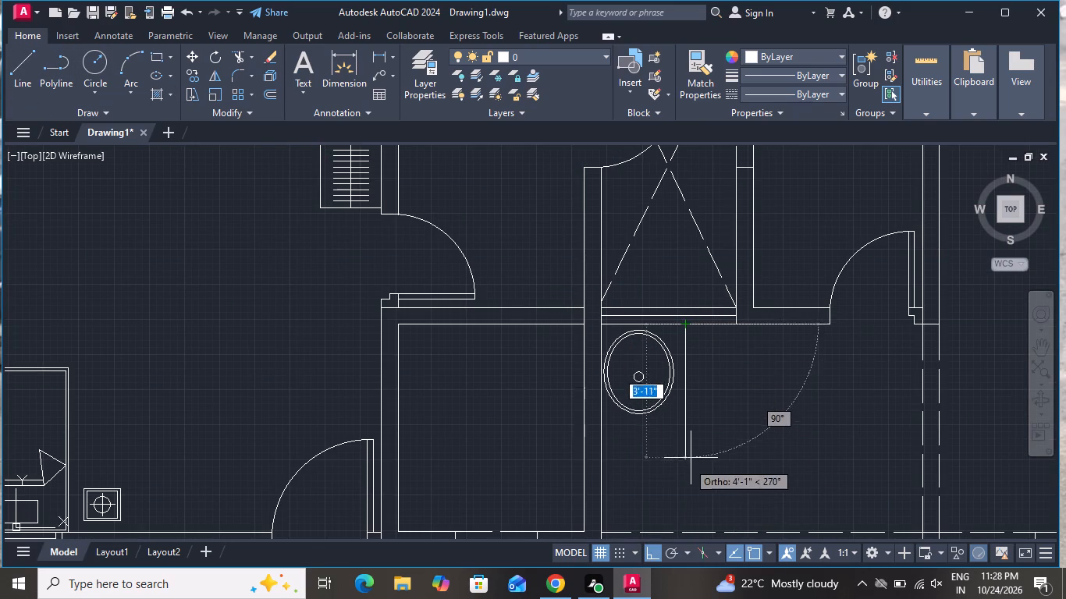
click(684, 426)
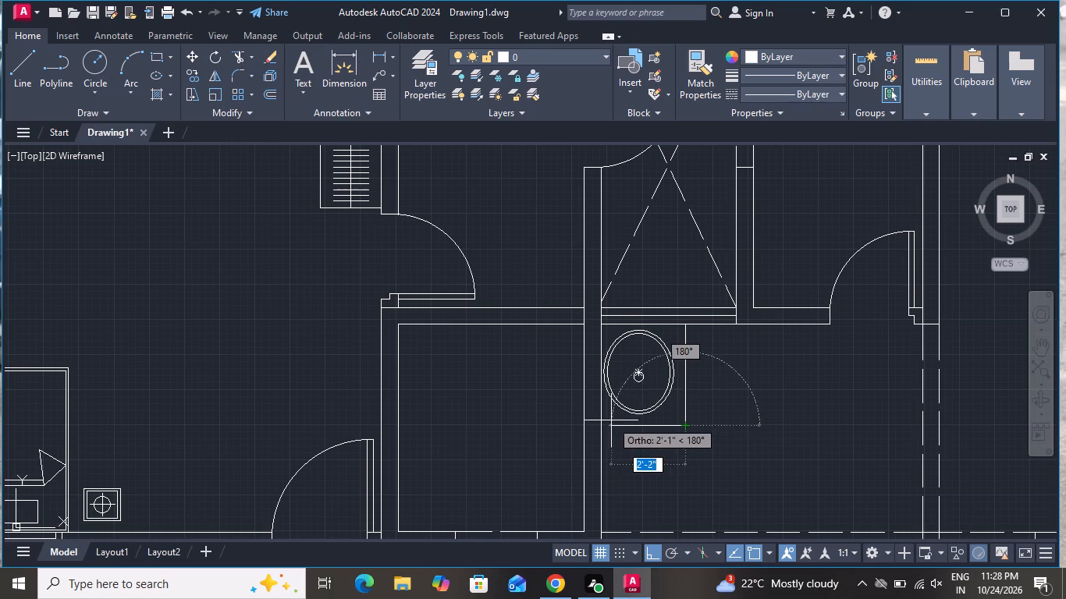
click(603, 423)
right_click(605, 420)
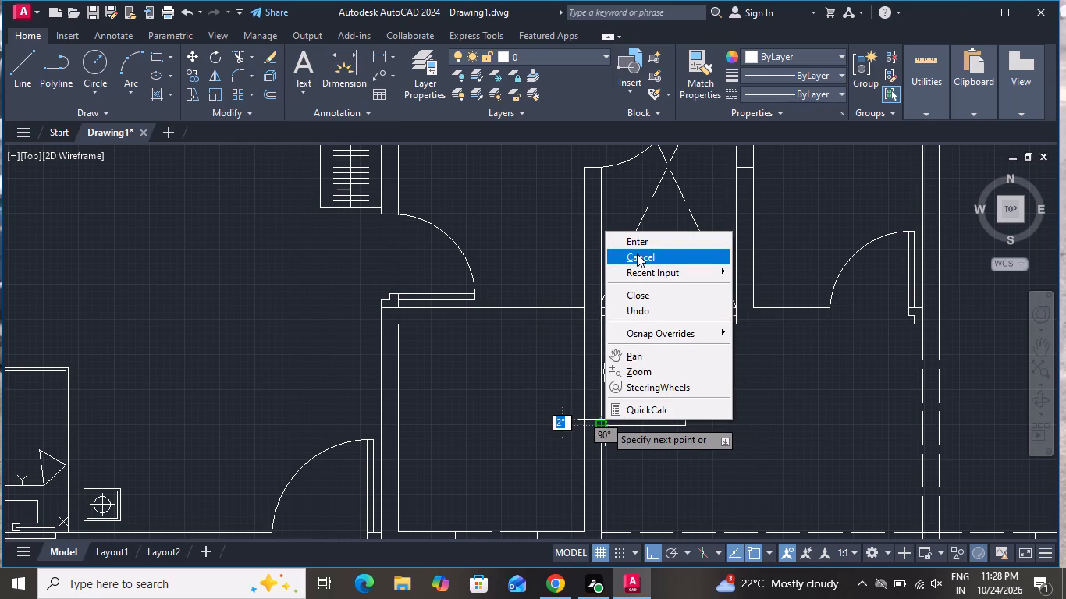
click(637, 253)
With the dashed ACAD linetype, outline a rectangle about 4'-9" by 6'-8" against the west wall of the double-door room below the bedroom.
scroll(625, 401, down, 2)
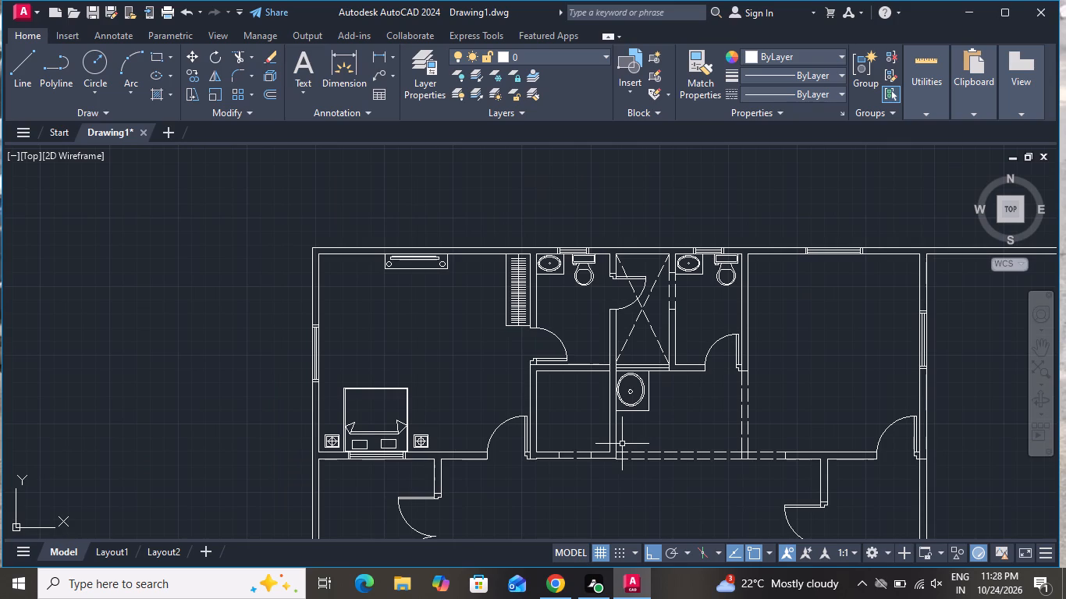
scroll(620, 445, down, 3)
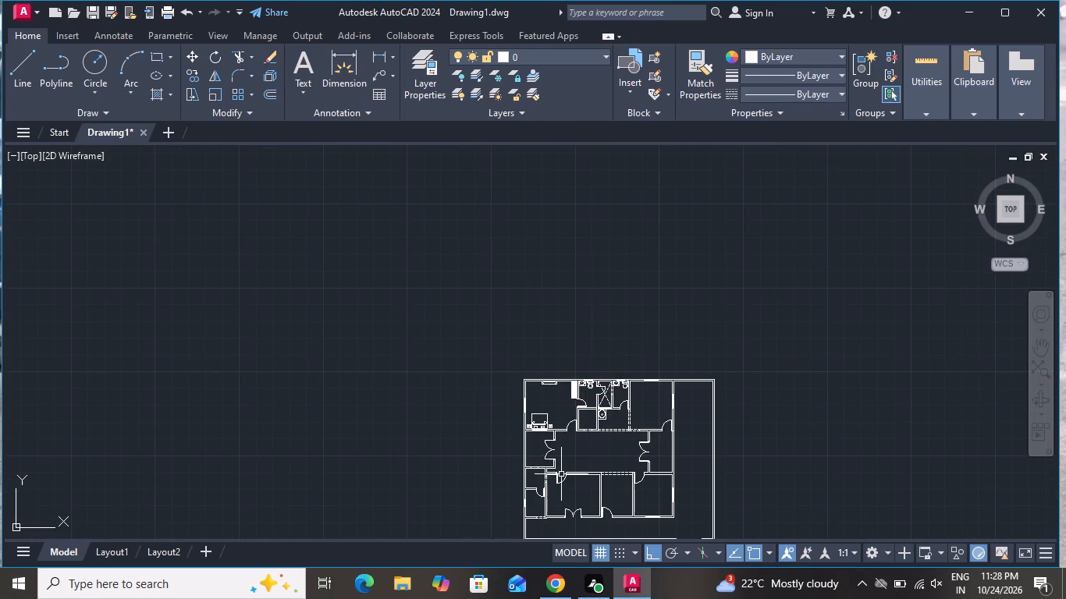
scroll(544, 462, up, 2)
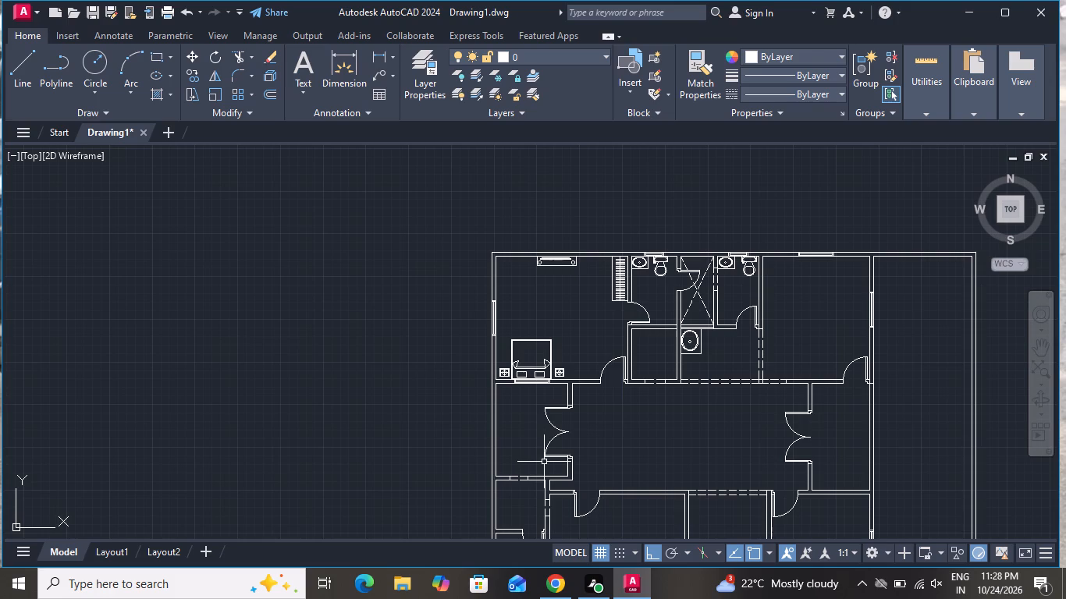
click(773, 95)
click(782, 147)
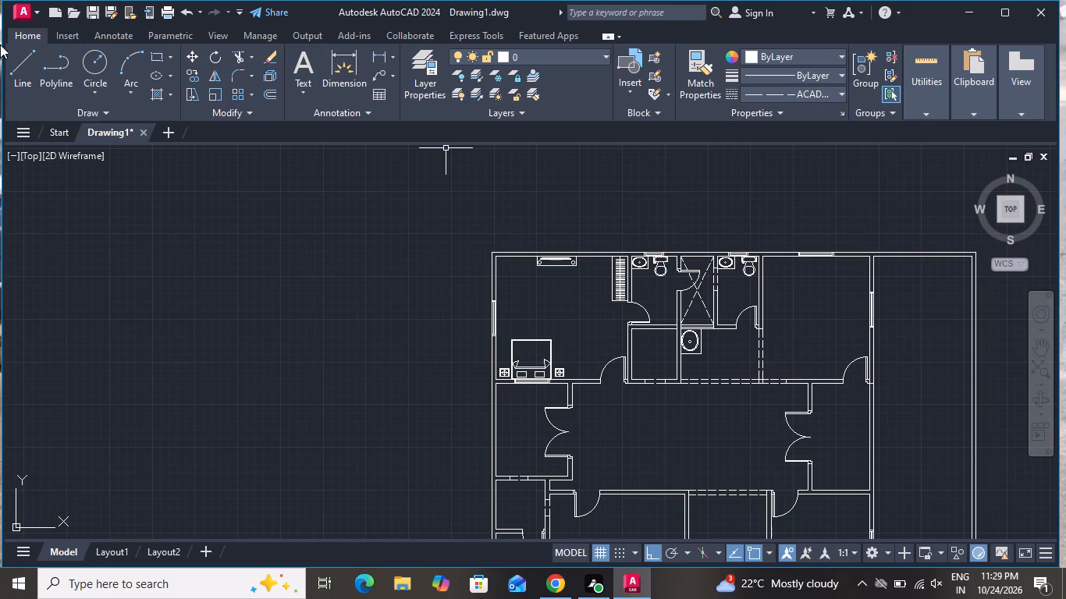
click(16, 57)
scroll(258, 200, down, 1)
scroll(436, 345, up, 1)
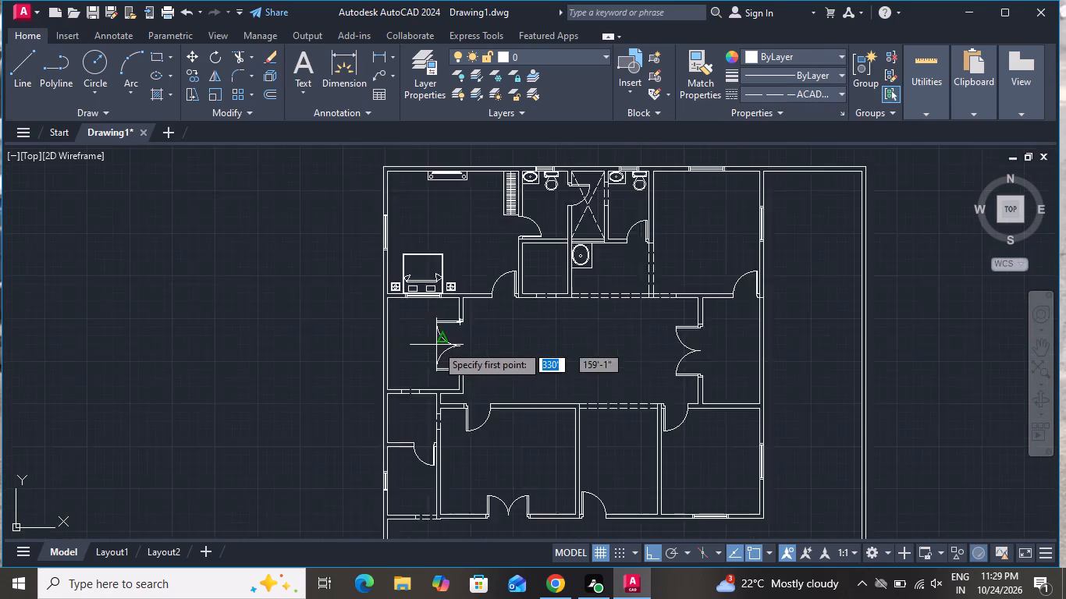
scroll(437, 345, up, 1)
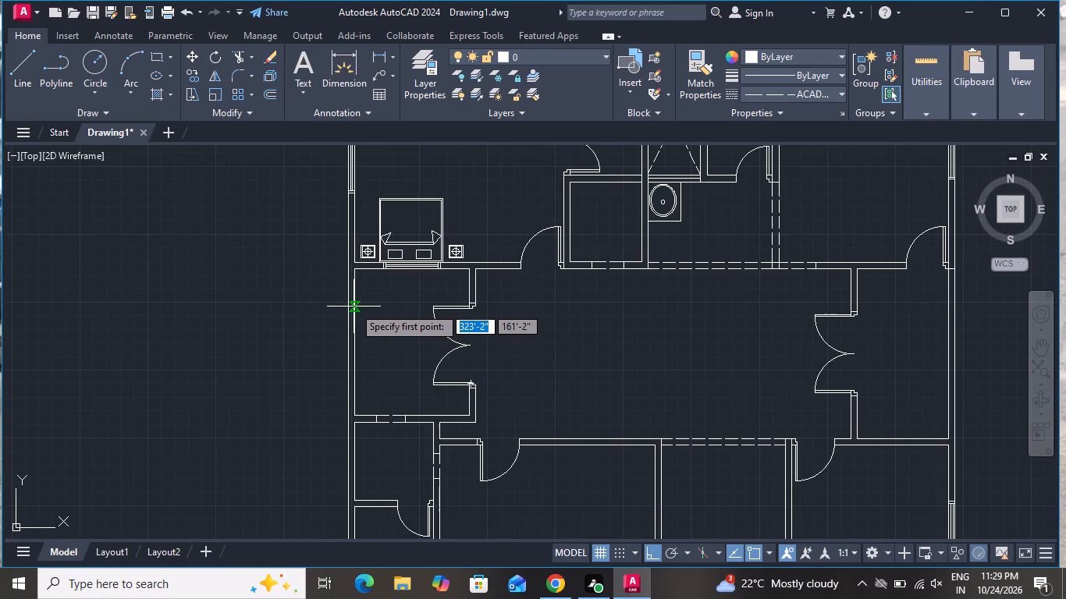
click(354, 307)
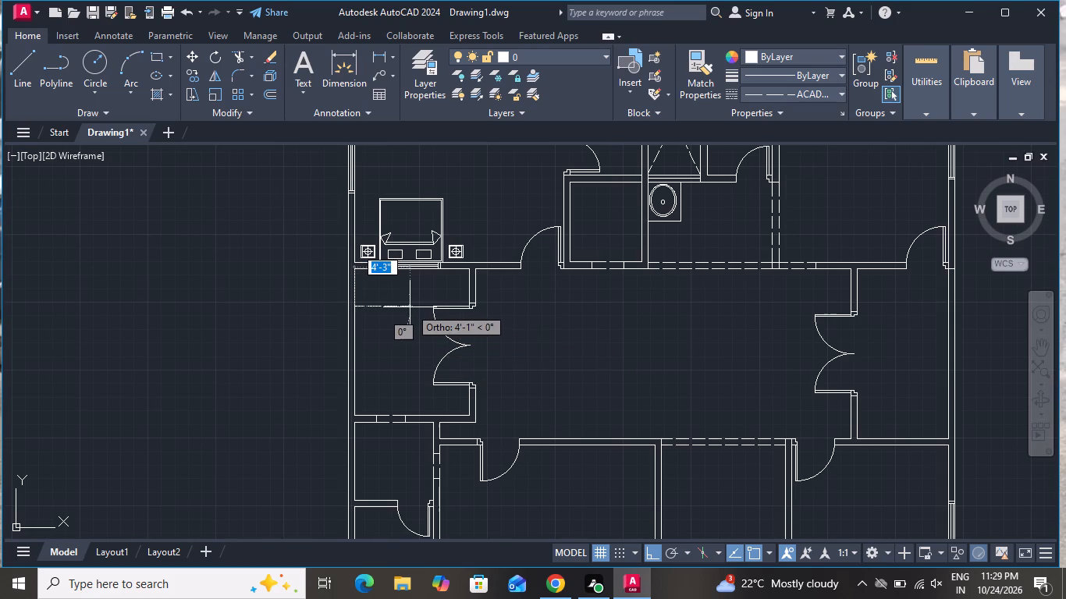
click(415, 307)
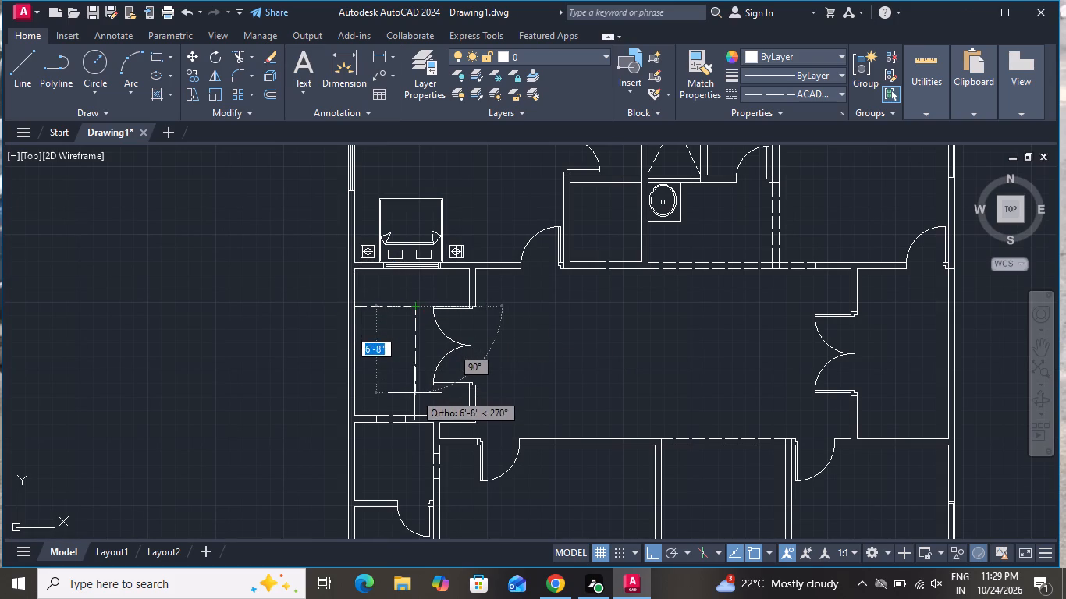
click(414, 393)
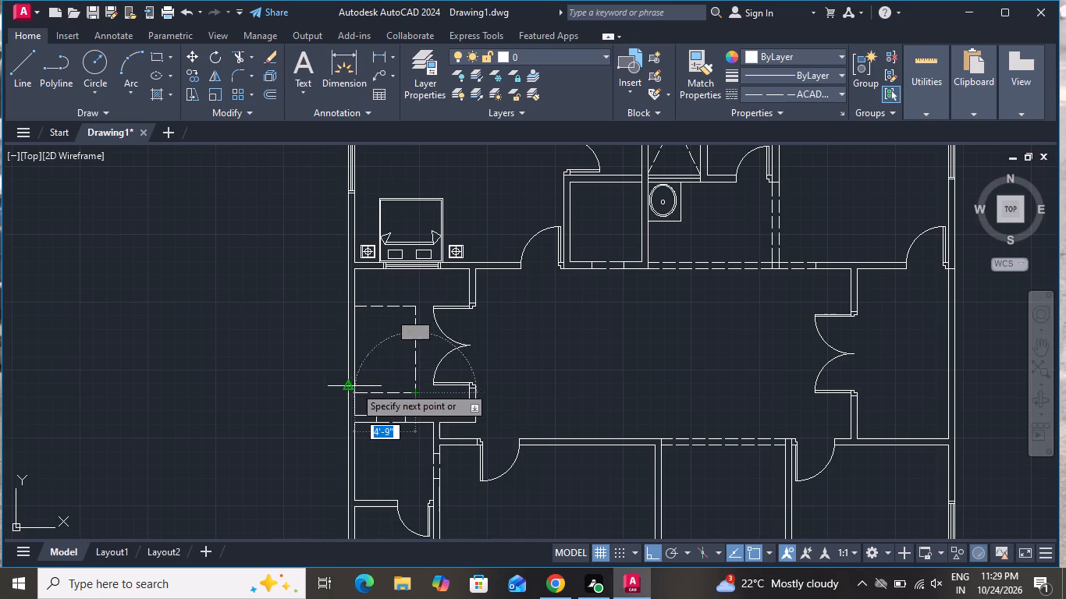
click(353, 392)
right_click(353, 392)
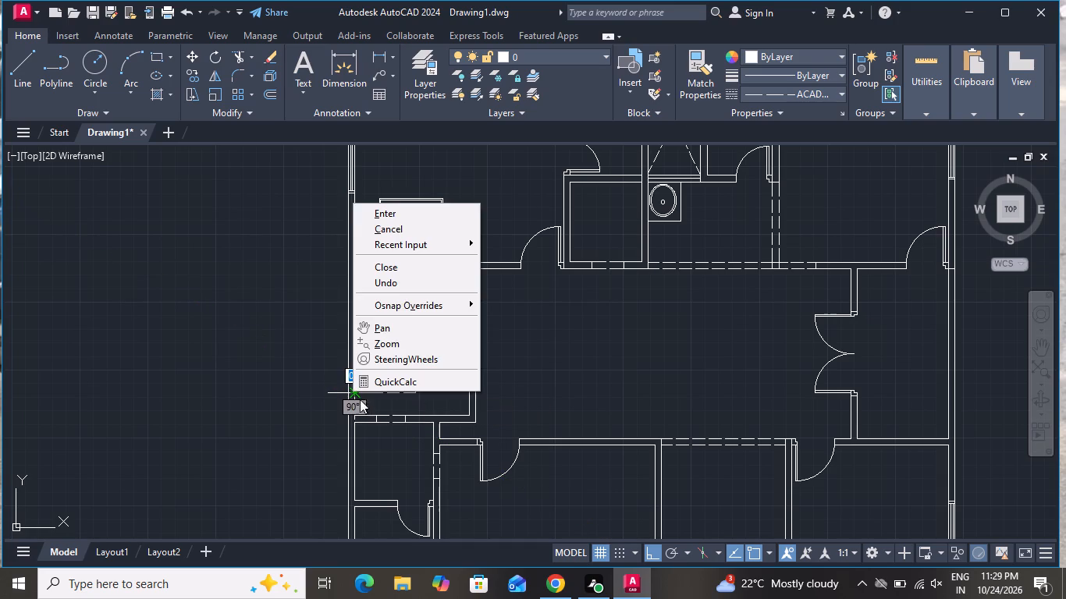
click(396, 225)
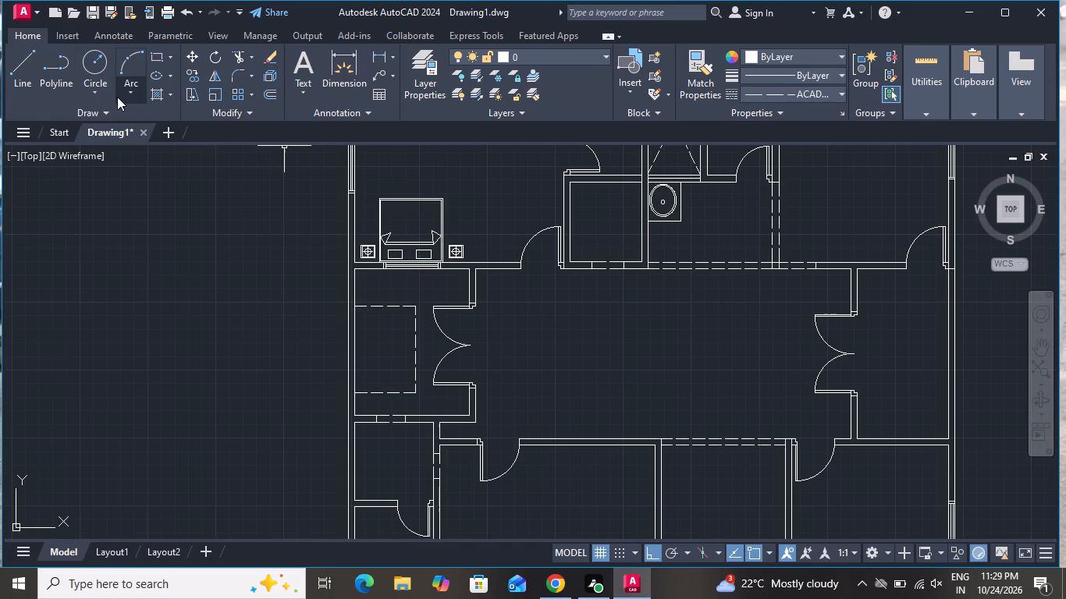
Cross the dashed rectangle with two diagonal lines joining its opposite corners.
click(18, 64)
scroll(387, 331, up, 1)
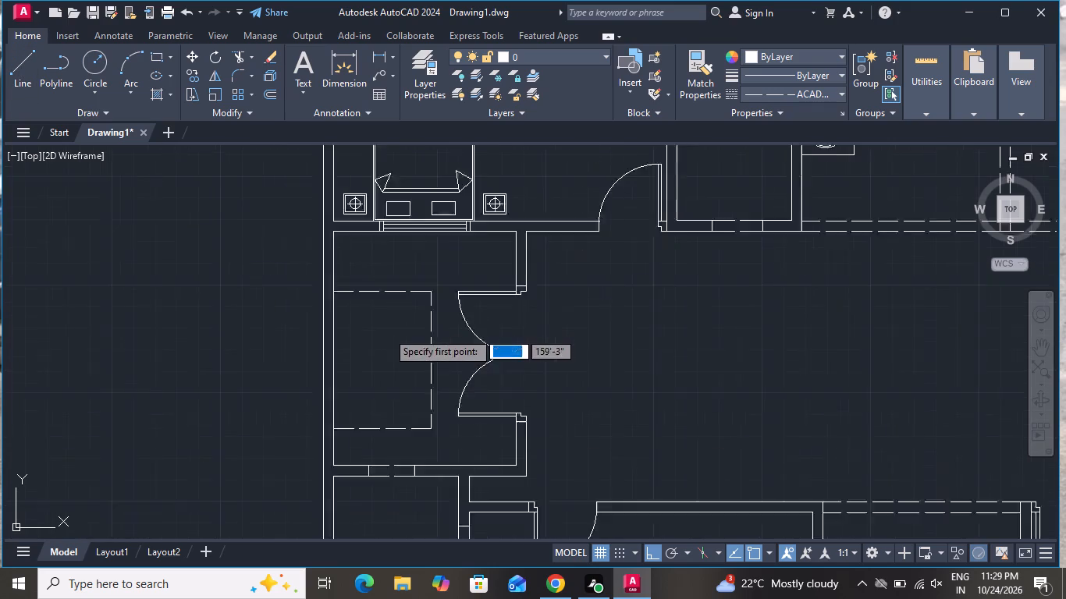
scroll(387, 331, up, 1)
click(301, 268)
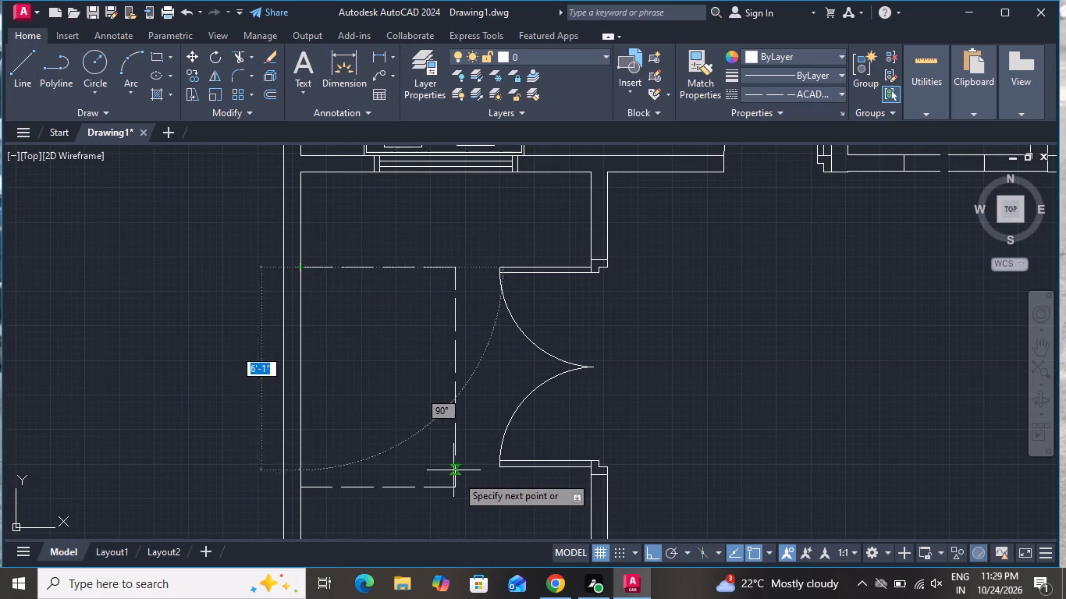
click(459, 489)
right_click(459, 489)
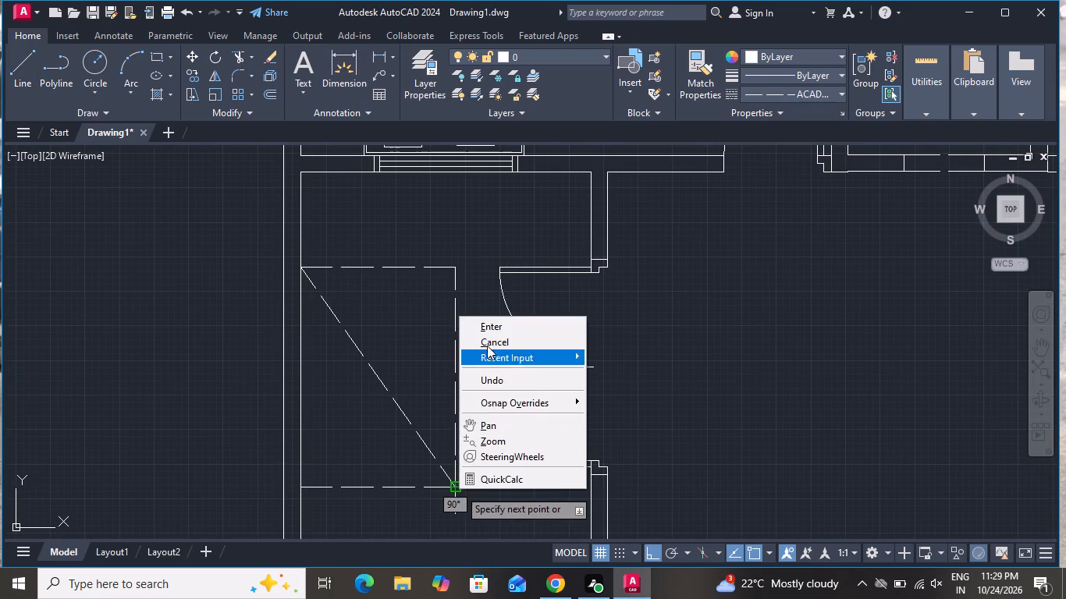
click(489, 337)
click(16, 58)
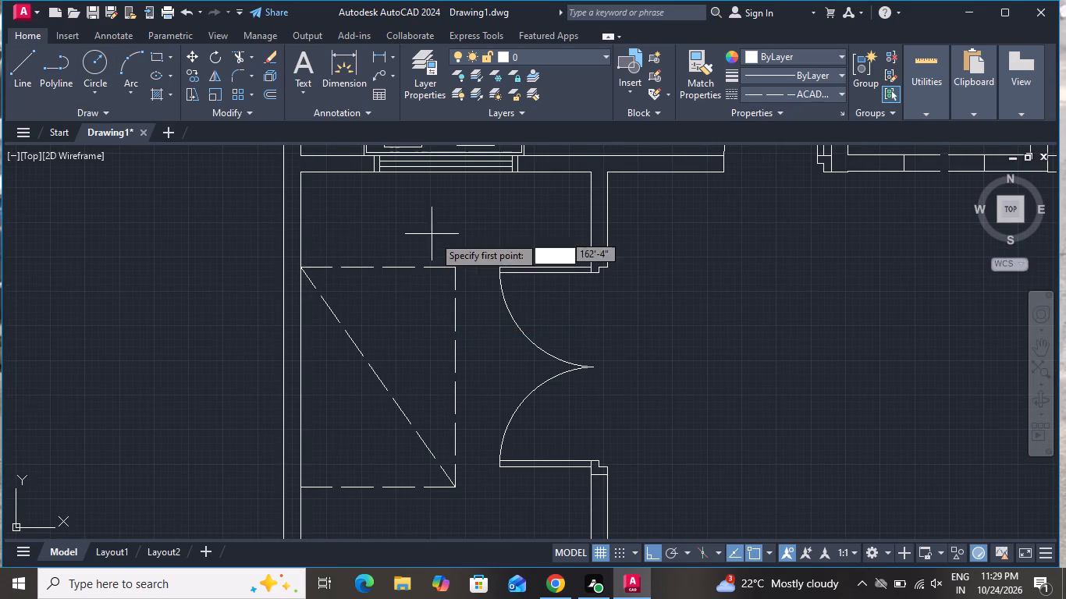
click(456, 264)
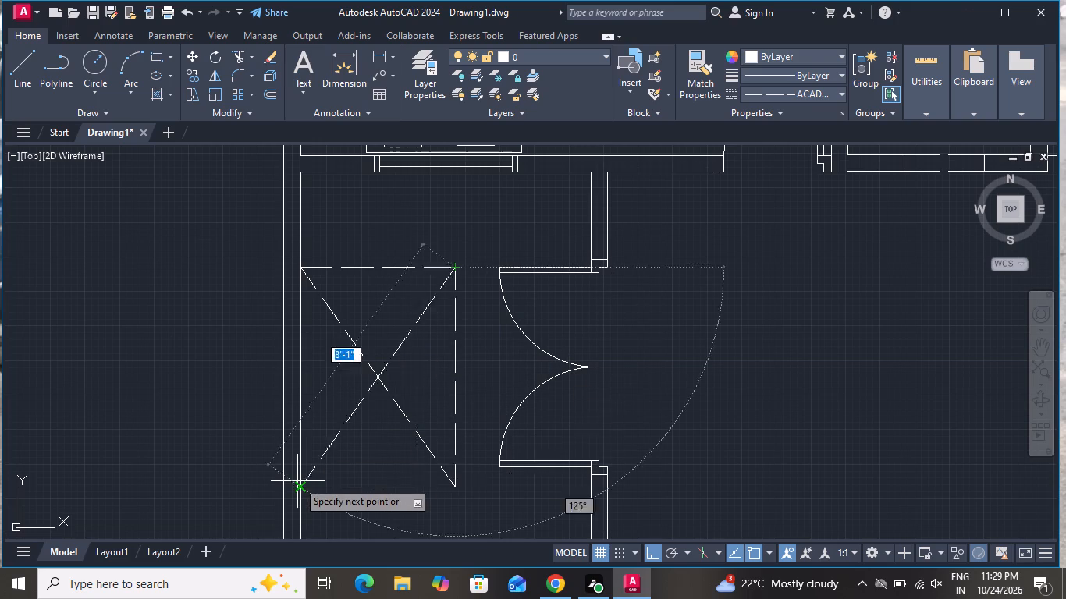
click(297, 481)
right_click(299, 484)
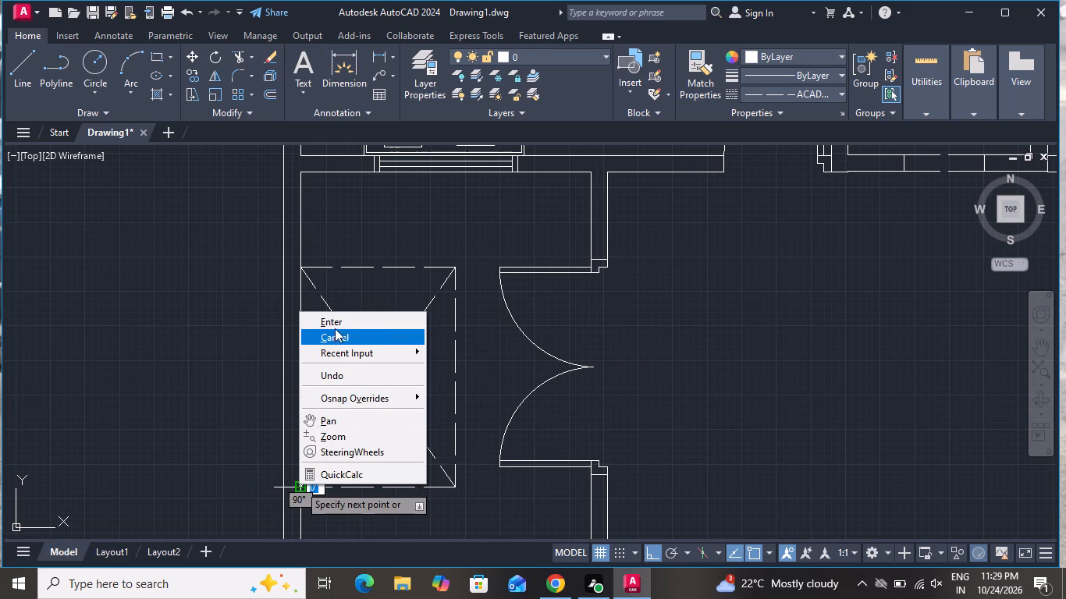
click(335, 328)
With the ByLayer linetype, draw a vertical line from the north opening's west edge to the south wall in the small room below the crossed rectangle.
scroll(364, 354, down, 3)
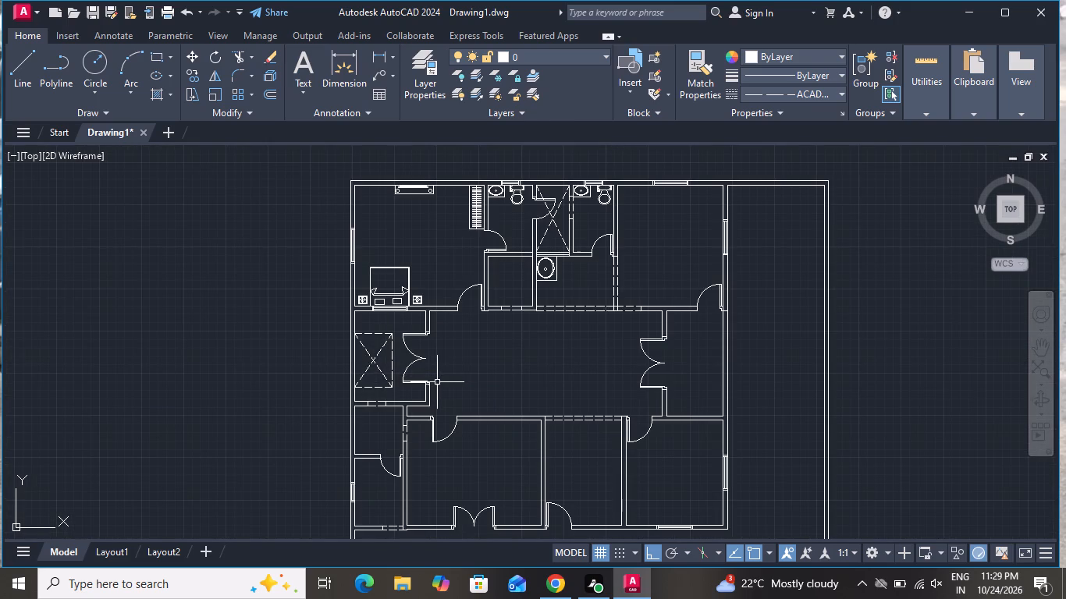
scroll(442, 382, down, 1)
click(808, 93)
click(805, 119)
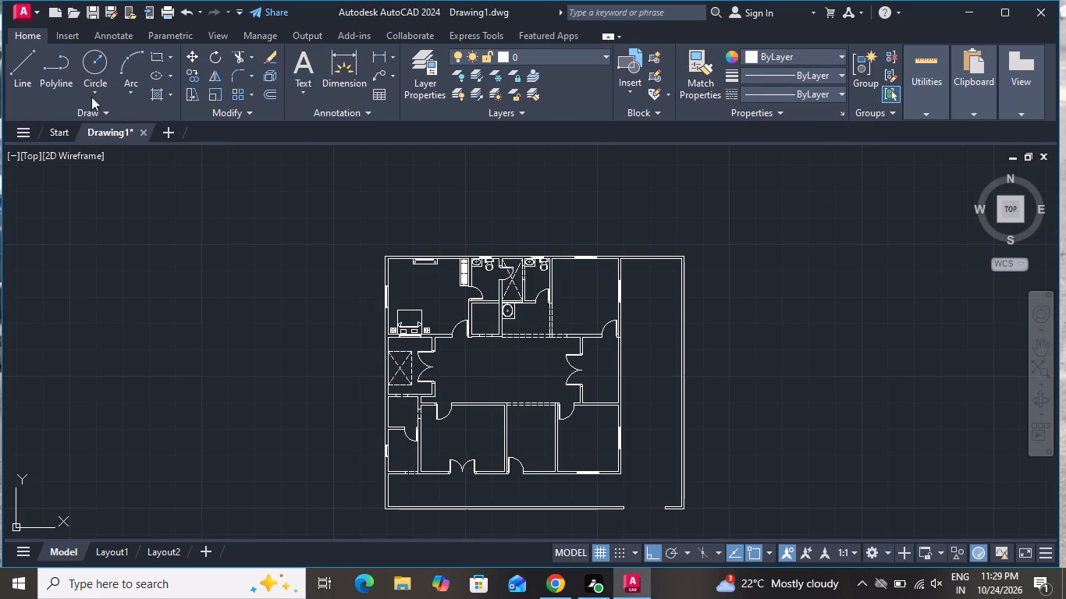
click(34, 61)
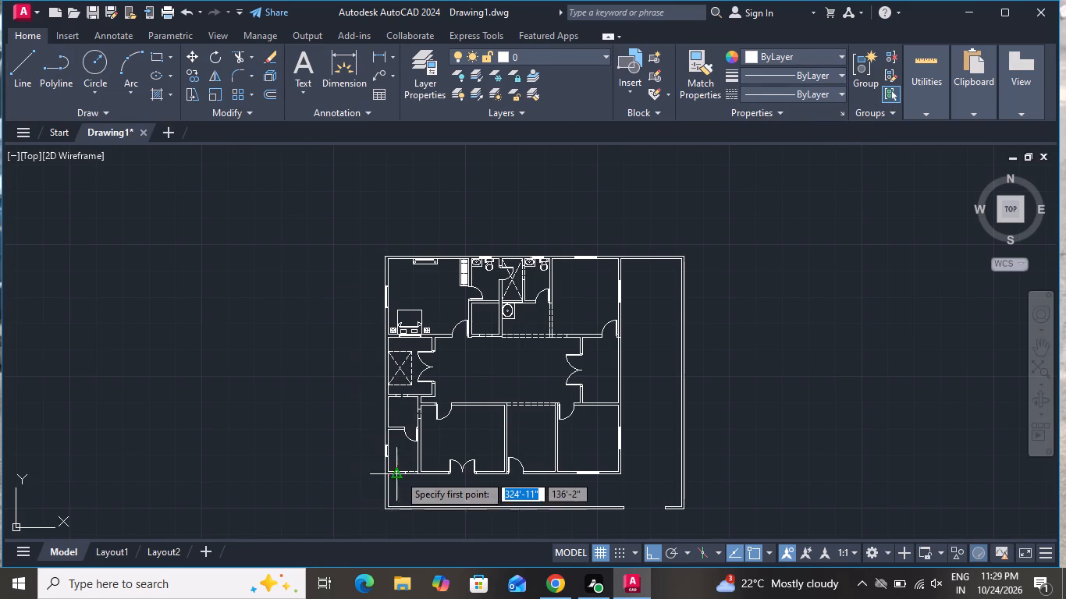
scroll(399, 474, up, 2)
scroll(379, 281, up, 2)
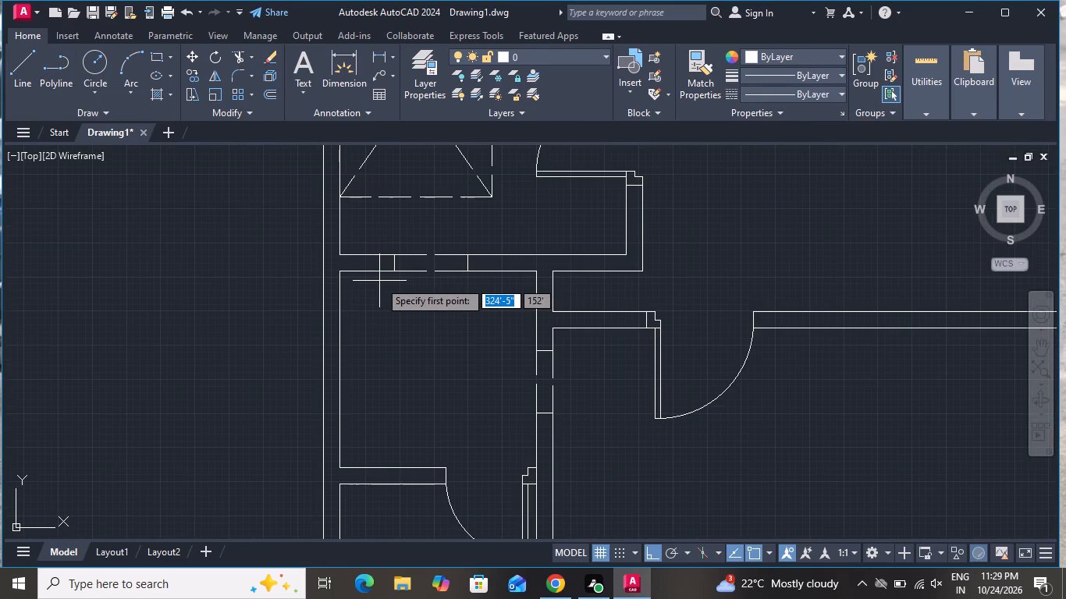
click(396, 269)
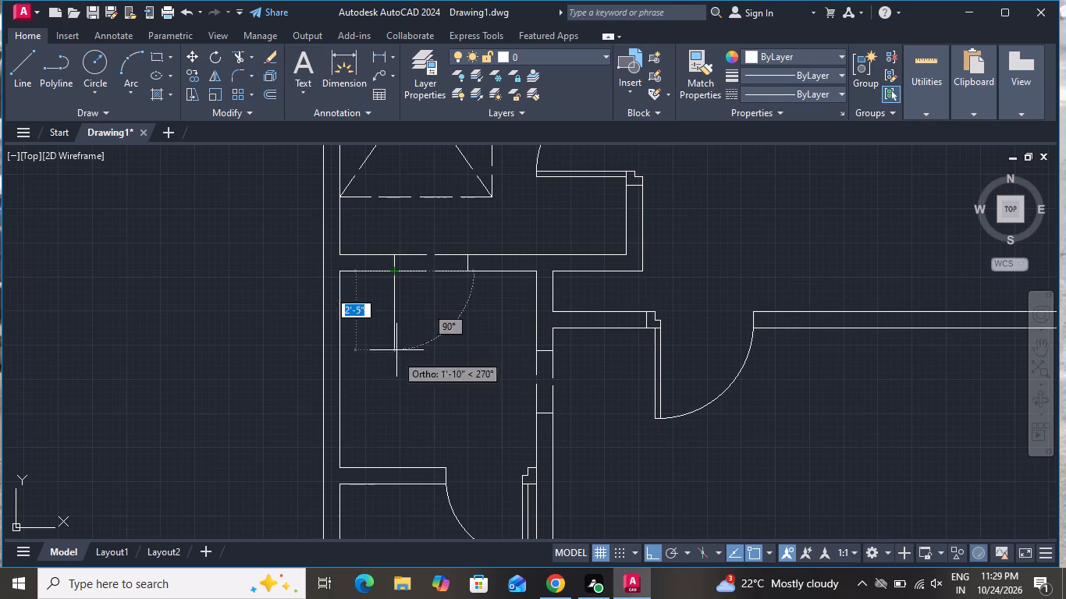
scroll(408, 445, up, 2)
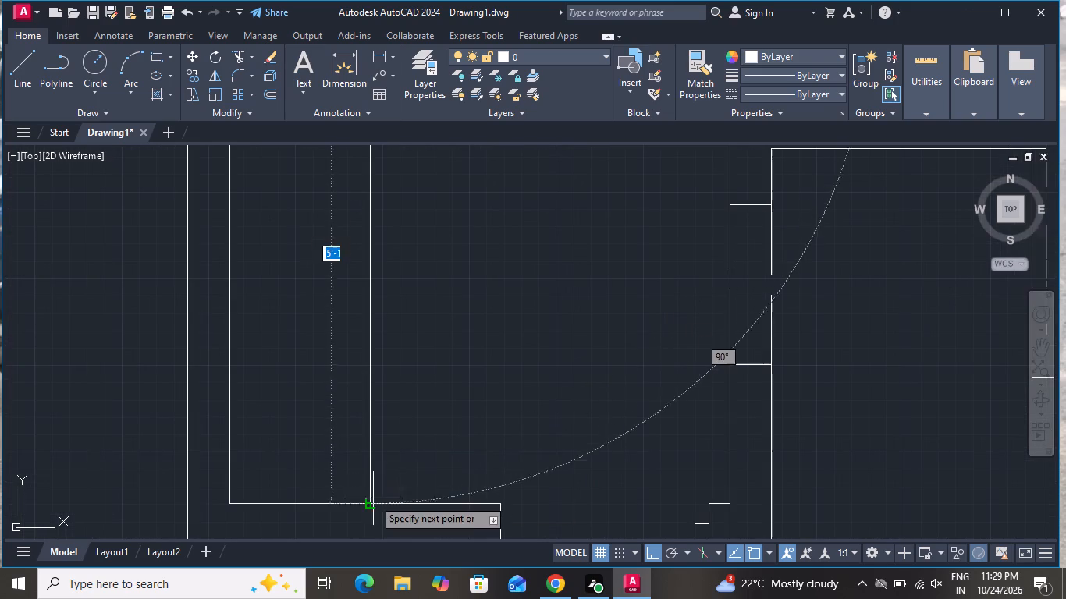
click(368, 502)
right_click(368, 502)
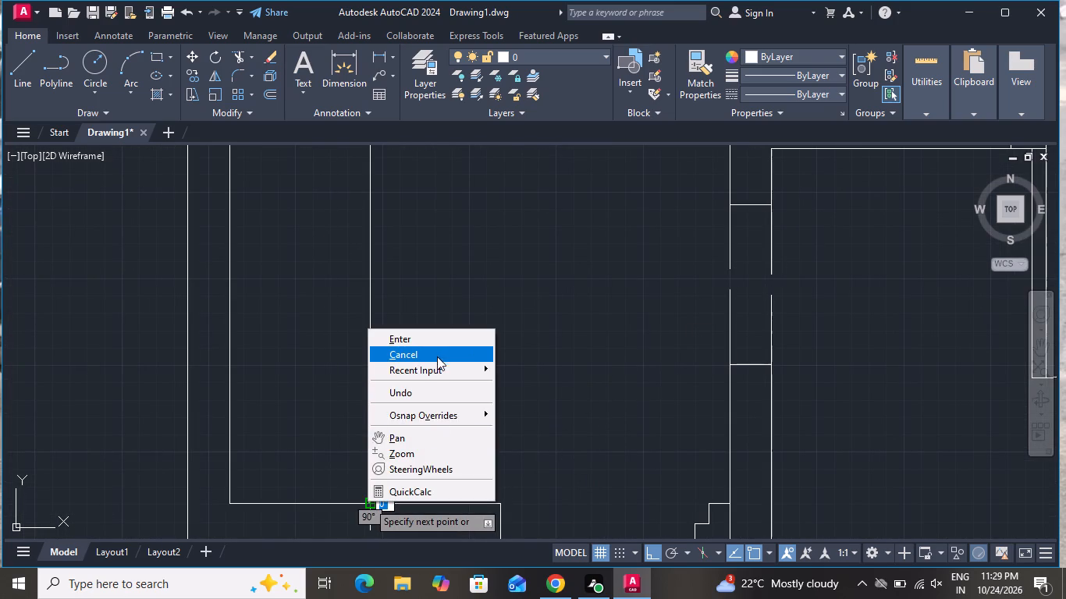
click(437, 353)
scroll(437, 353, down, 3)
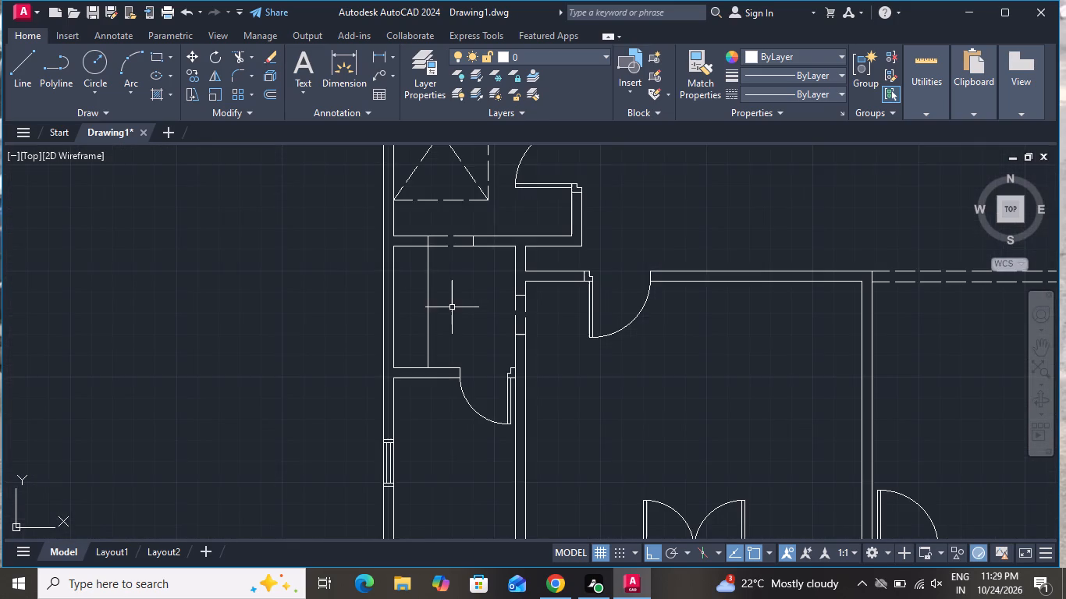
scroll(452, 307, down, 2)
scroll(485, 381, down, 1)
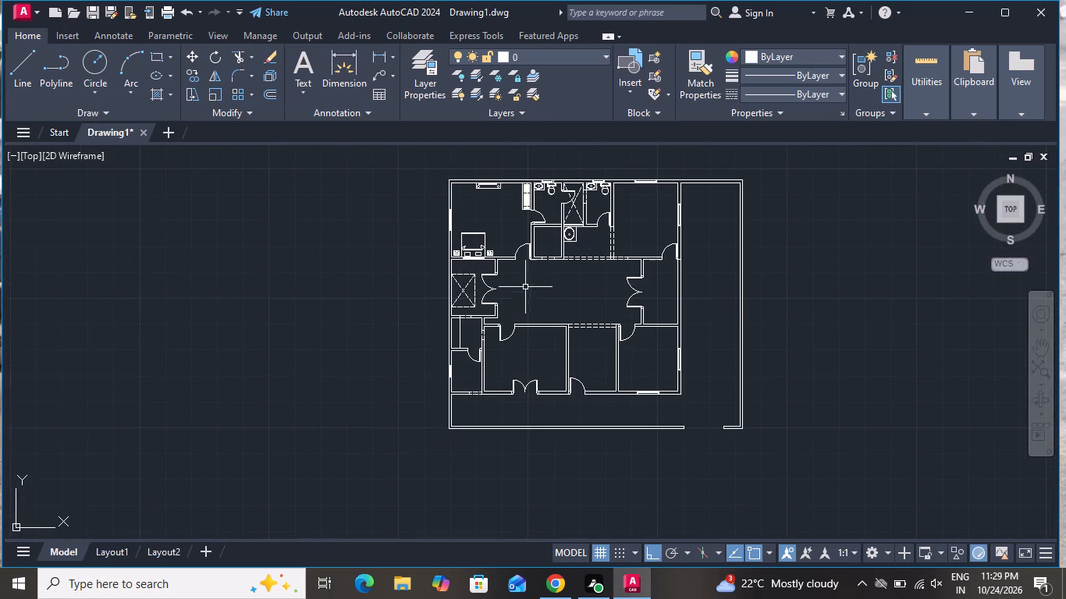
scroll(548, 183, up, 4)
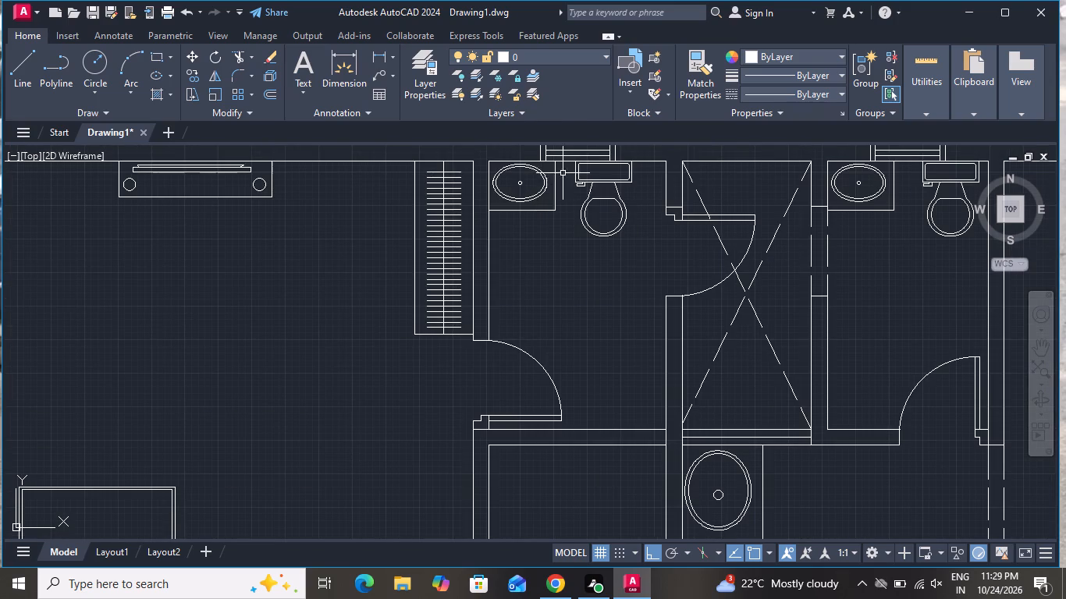
Copy the oval basin with its counter lines from the bathroom east of the wardrobe straight south into the central hall.
click(560, 174)
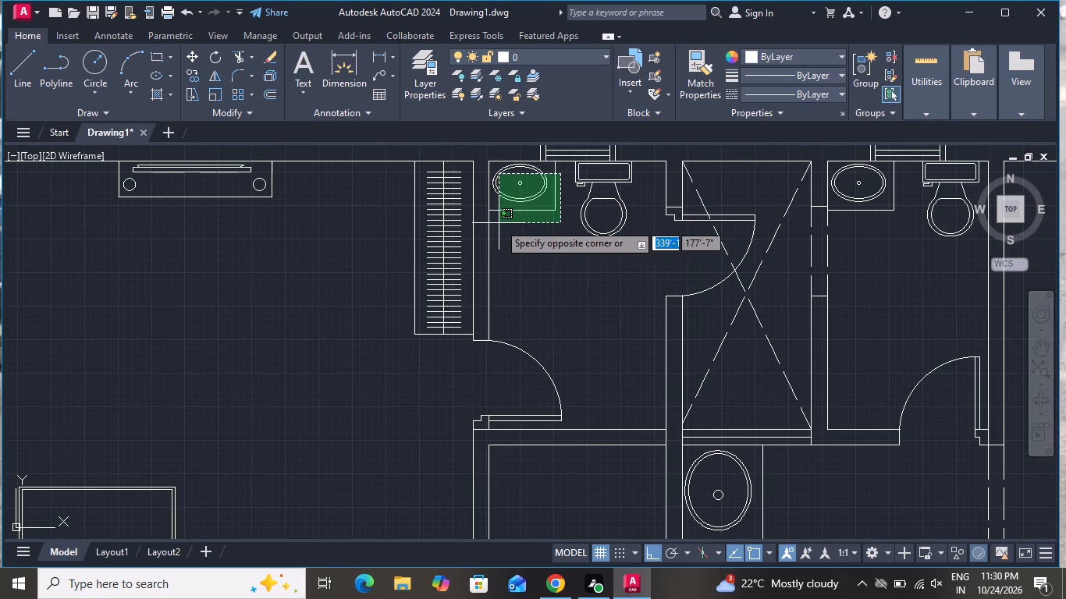
click(499, 223)
click(193, 76)
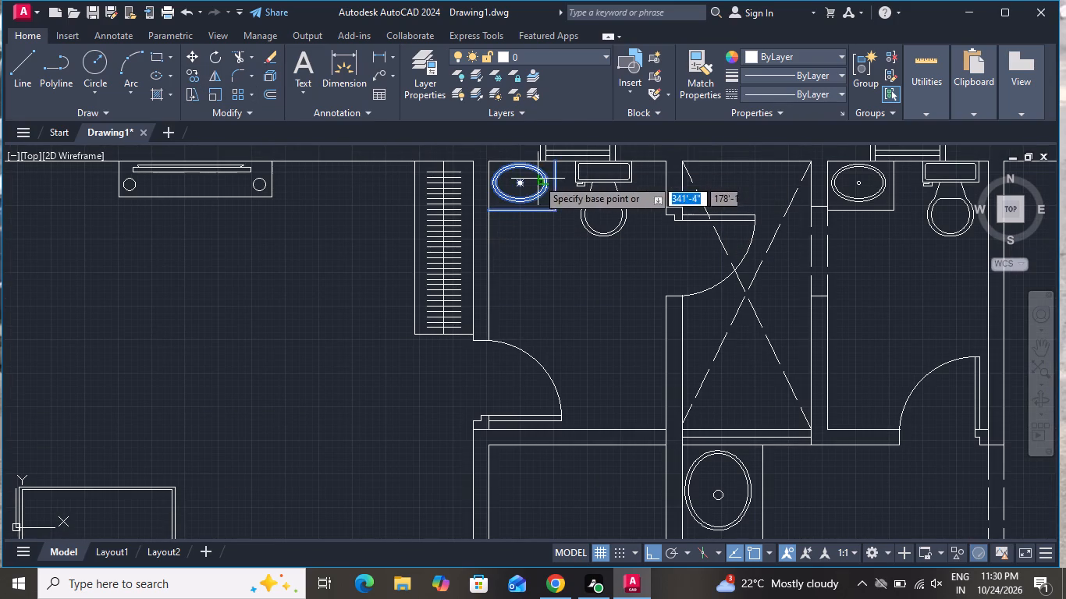
click(527, 179)
scroll(527, 180, down, 3)
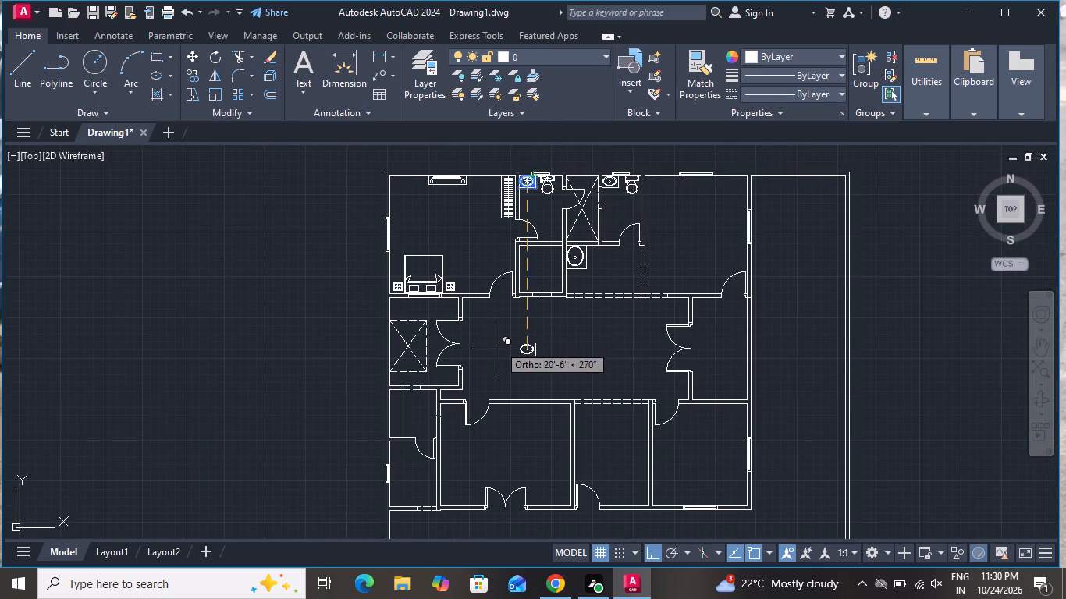
click(499, 357)
right_click(499, 358)
click(539, 380)
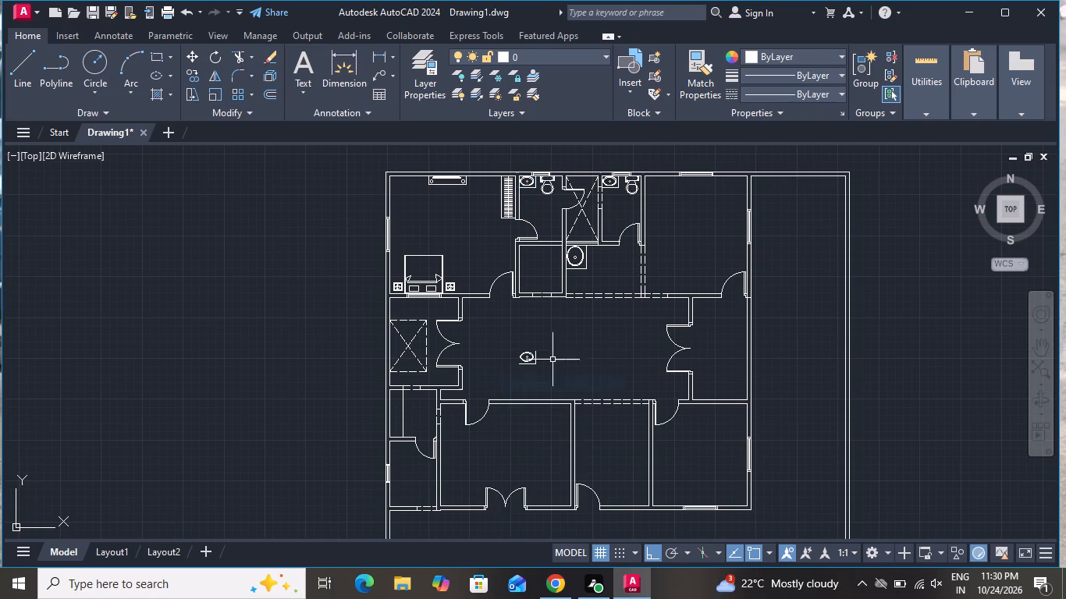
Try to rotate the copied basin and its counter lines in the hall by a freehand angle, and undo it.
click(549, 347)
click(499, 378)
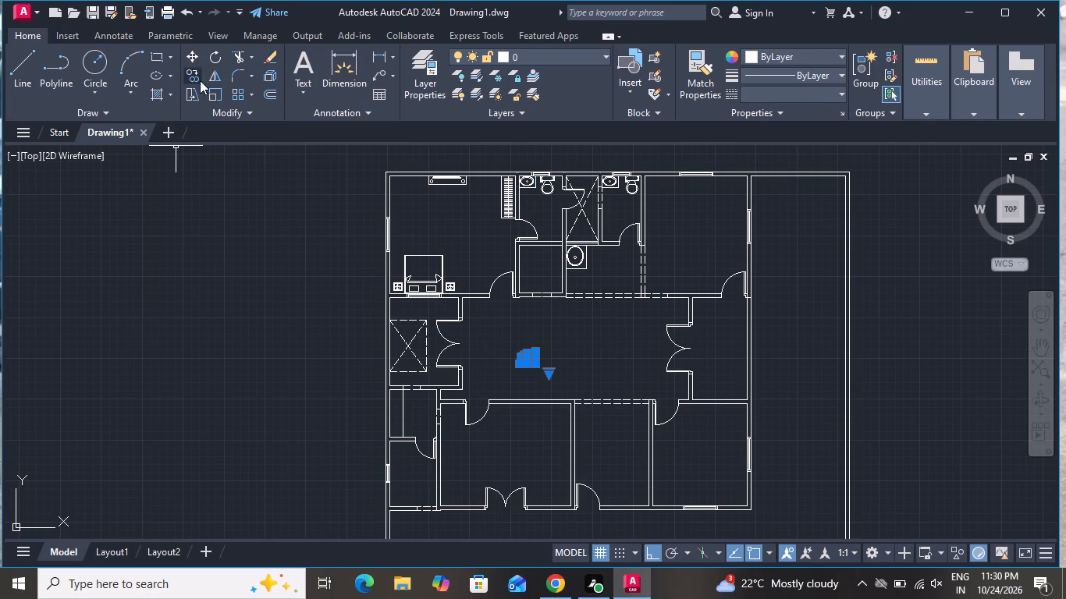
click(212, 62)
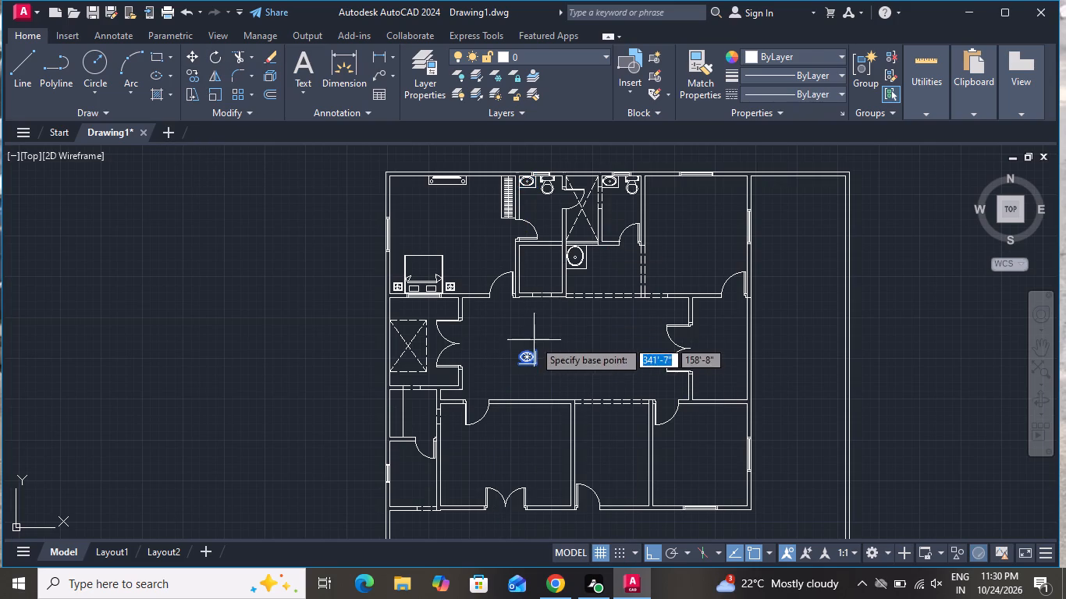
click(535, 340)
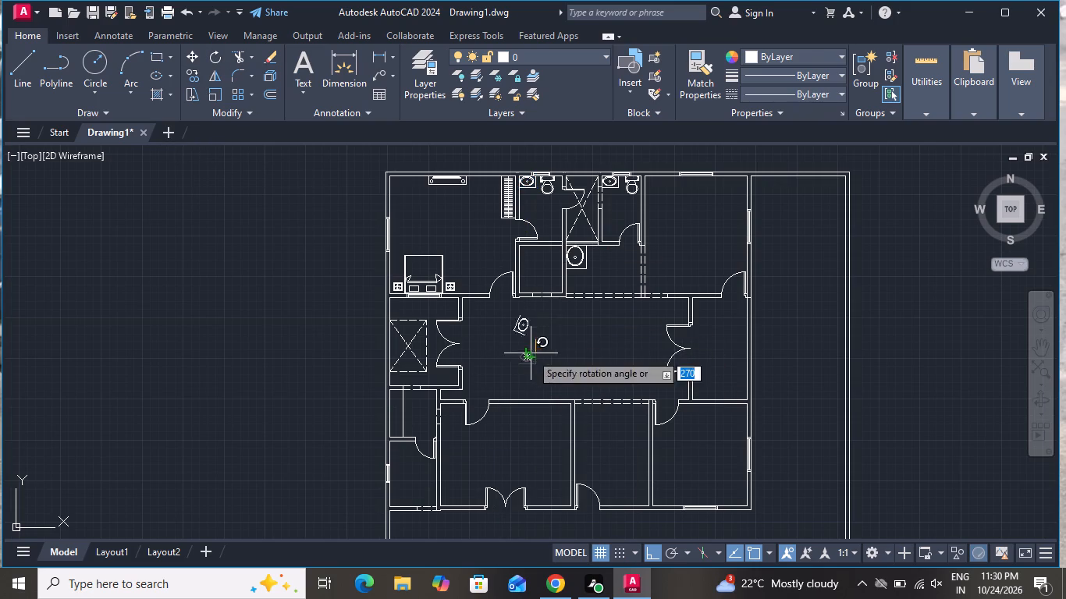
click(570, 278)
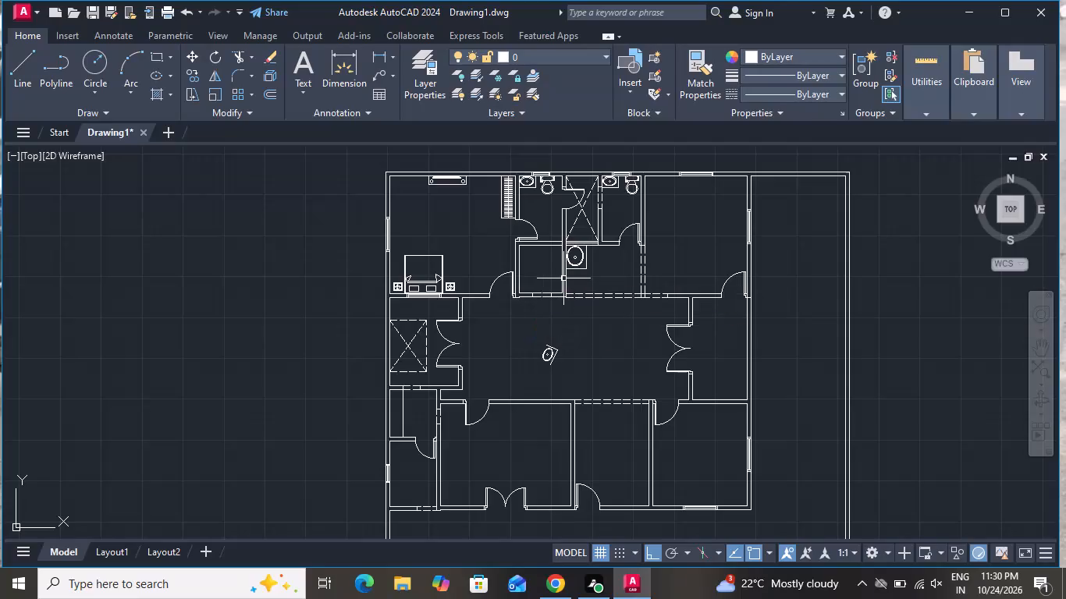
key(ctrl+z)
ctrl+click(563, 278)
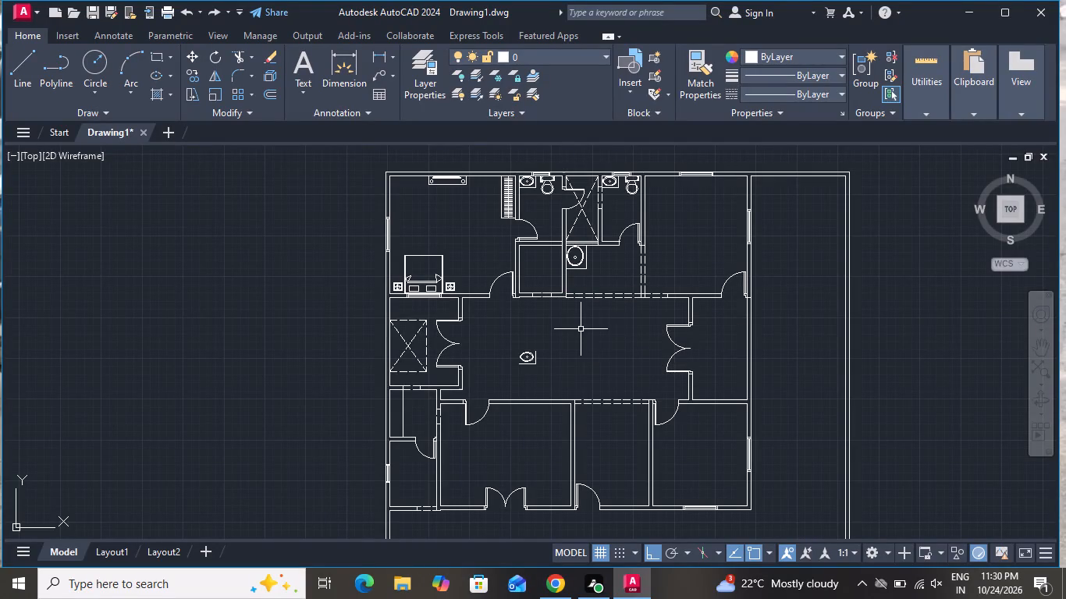
Rotate the copied basin and counter lines in the hall 90° counter-clockwise, so the oval stands north-south.
click(578, 328)
click(486, 376)
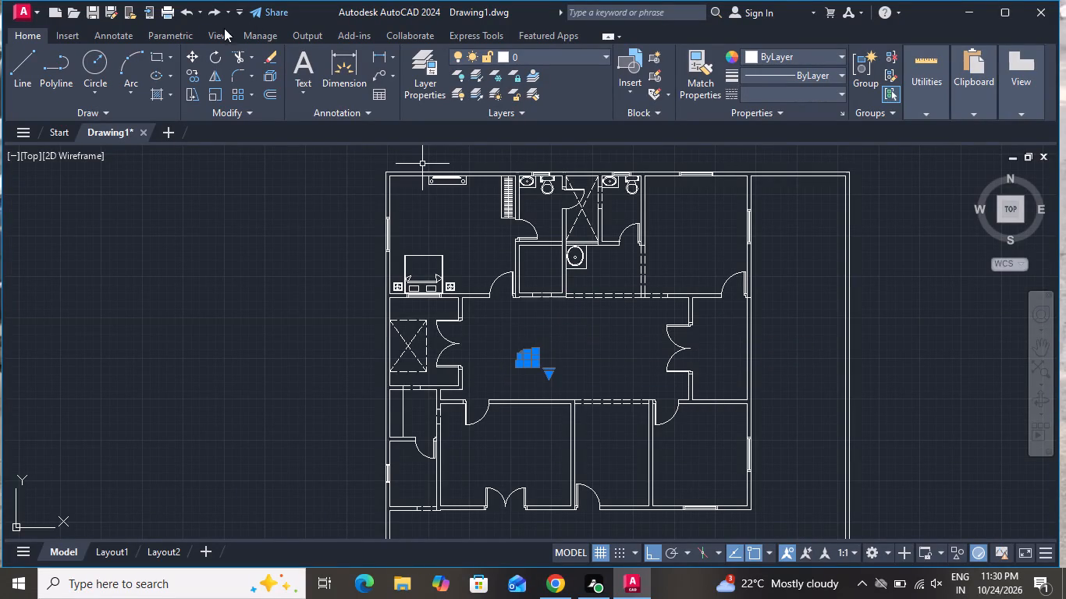
click(214, 54)
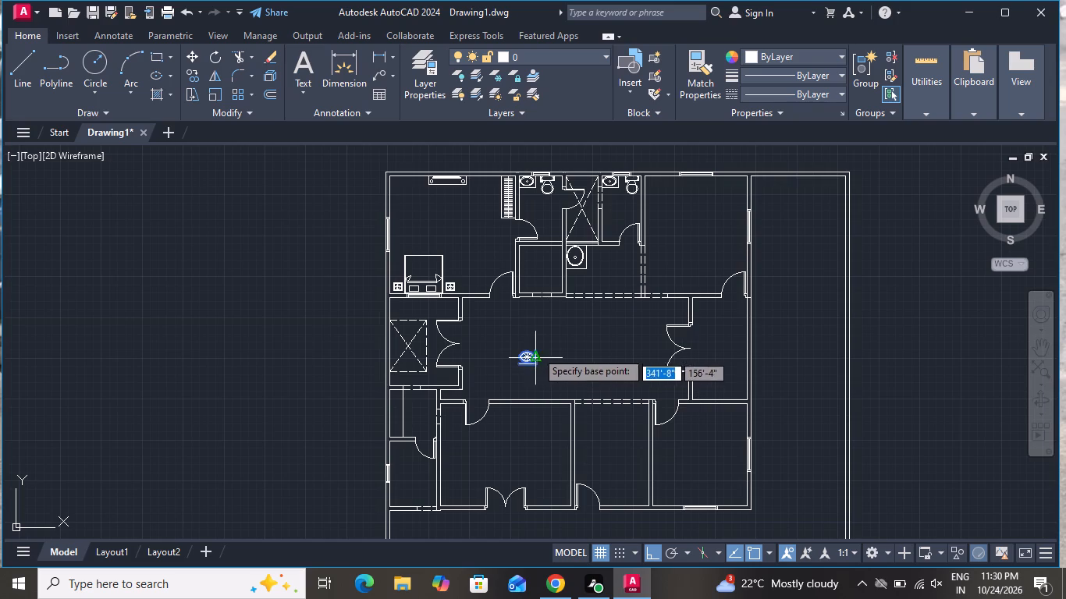
click(535, 345)
click(523, 328)
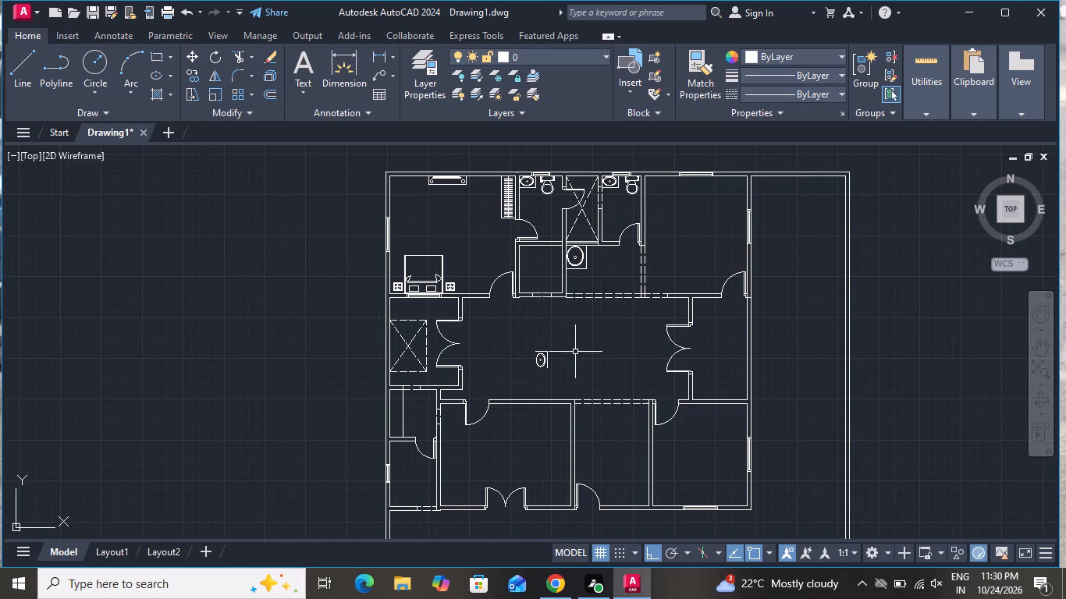
With ortho off, move the rotated basin and counter lines into the southwest corner of the small room below the counter-line room.
click(566, 342)
click(522, 380)
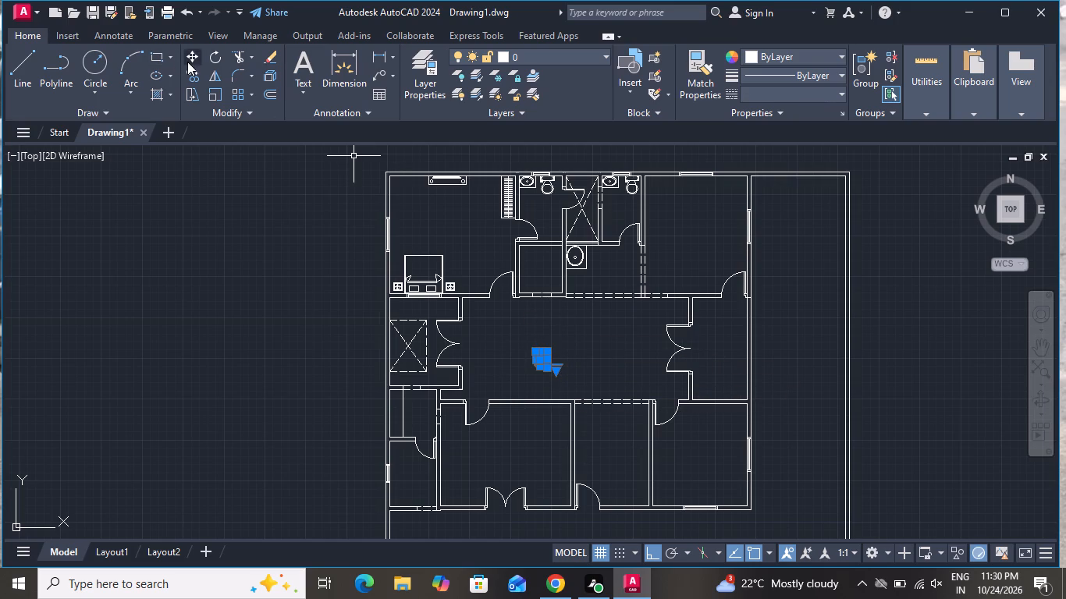
click(190, 56)
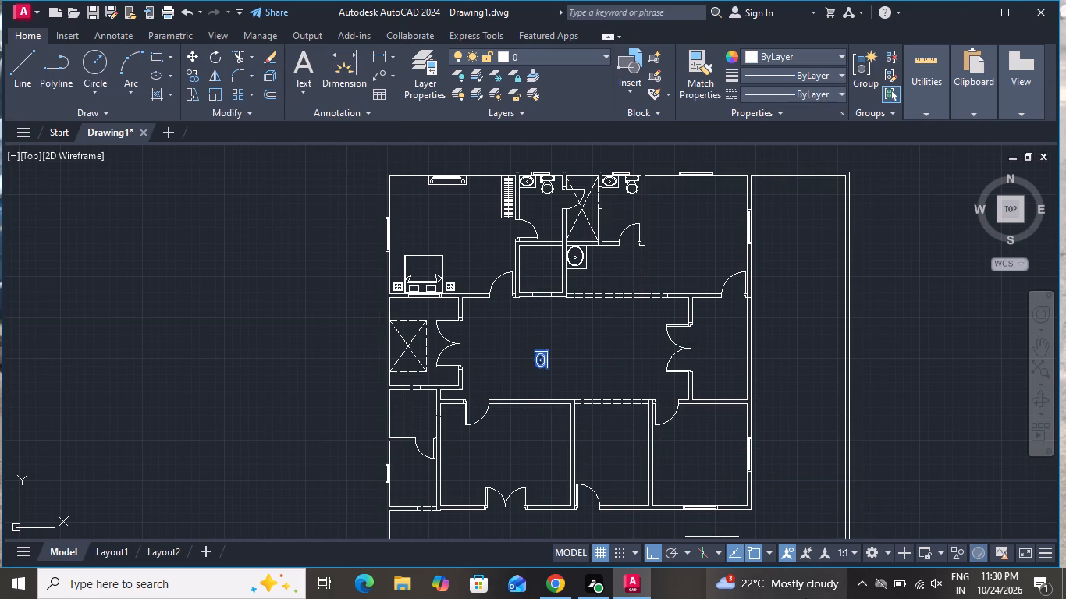
click(646, 554)
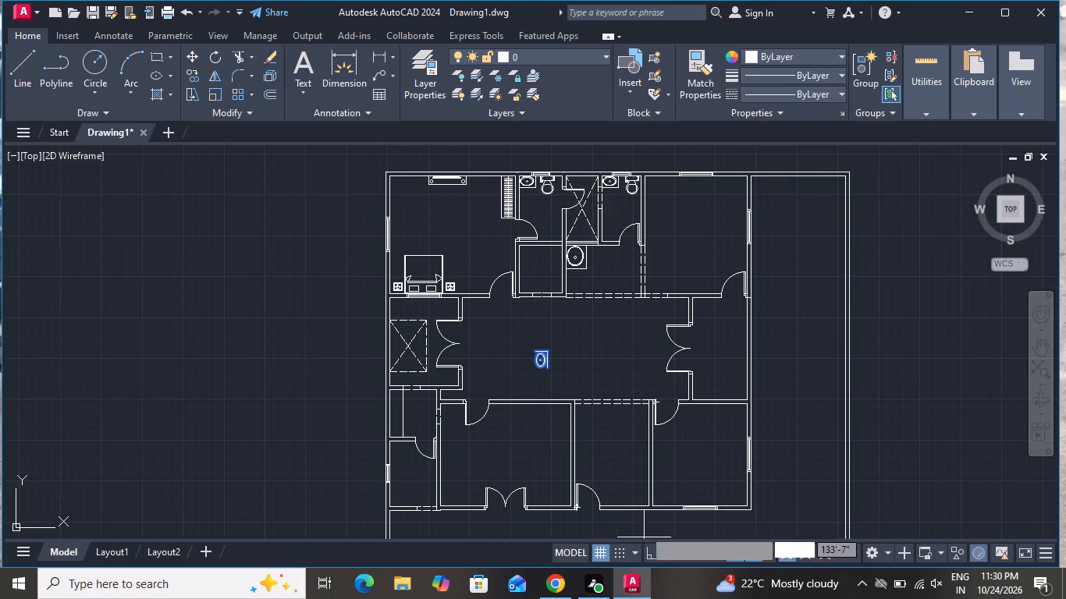
click(531, 347)
scroll(454, 382, down, 1)
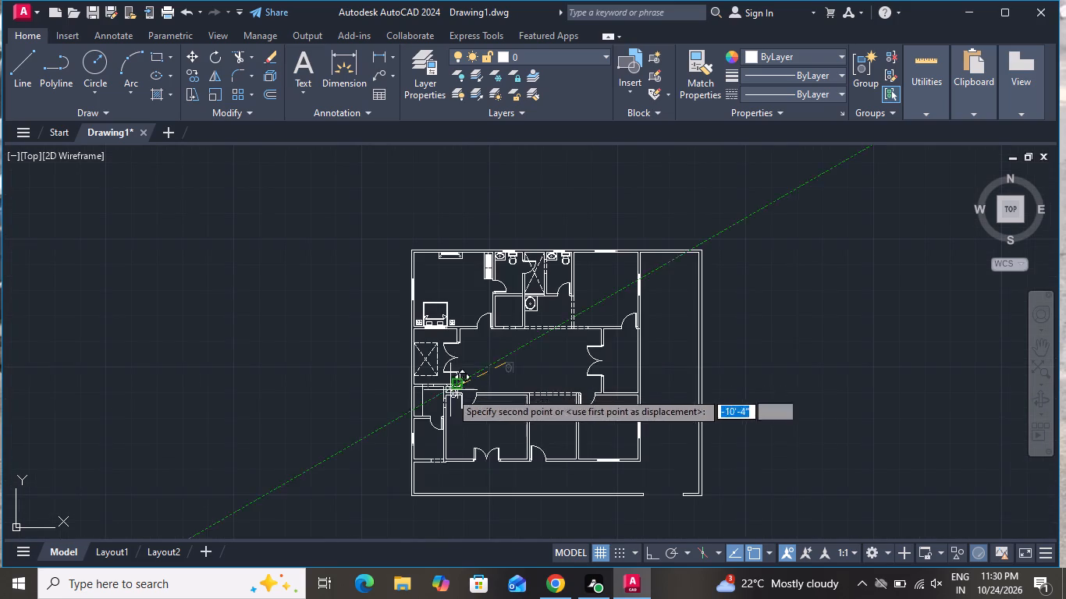
scroll(424, 440, up, 3)
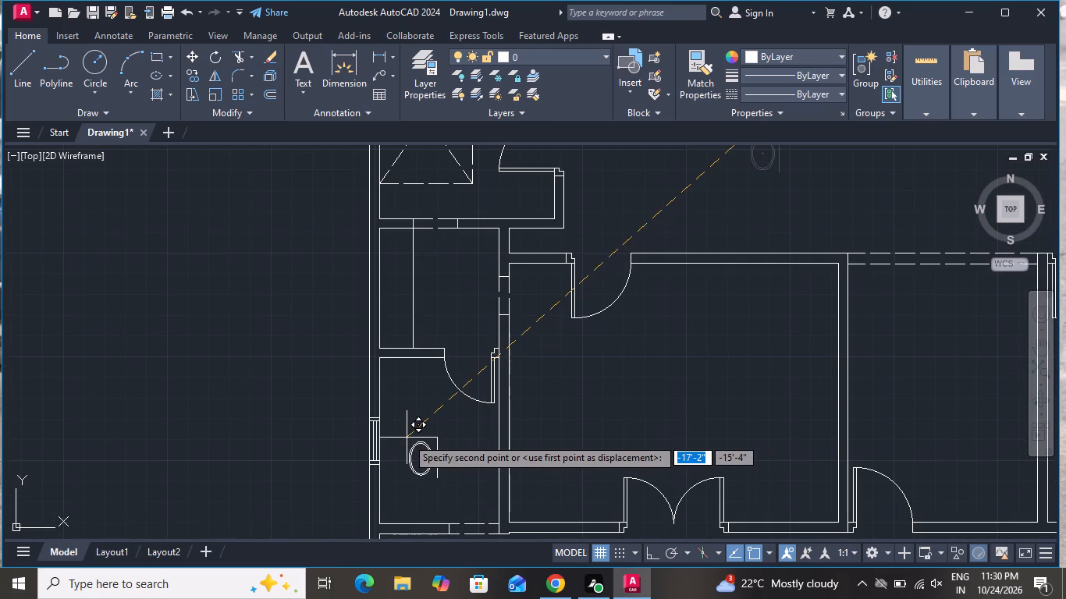
scroll(402, 437, down, 2)
scroll(407, 484, up, 3)
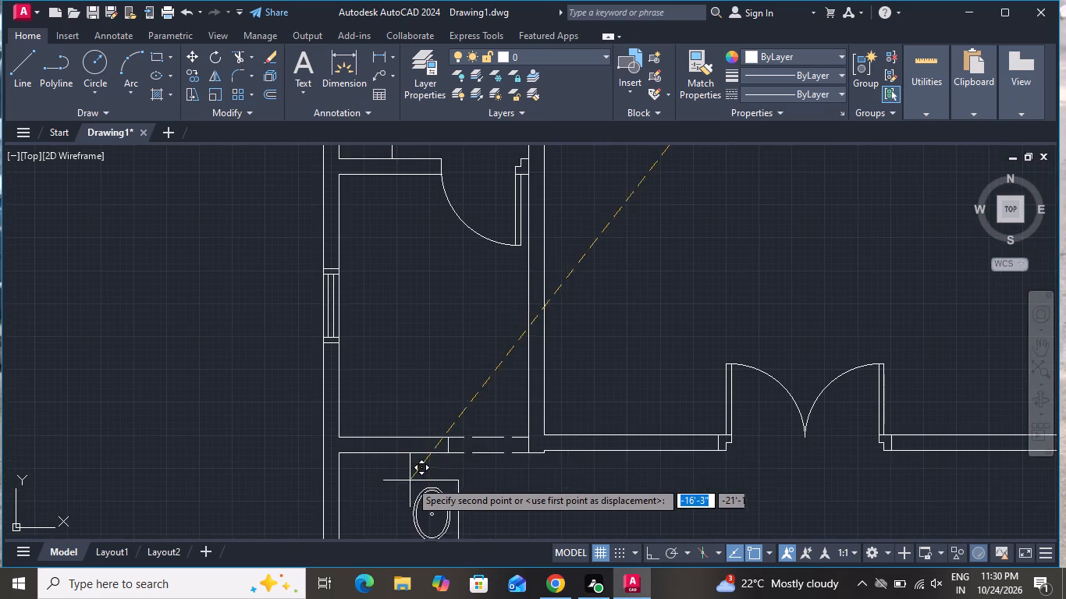
click(346, 368)
click(354, 362)
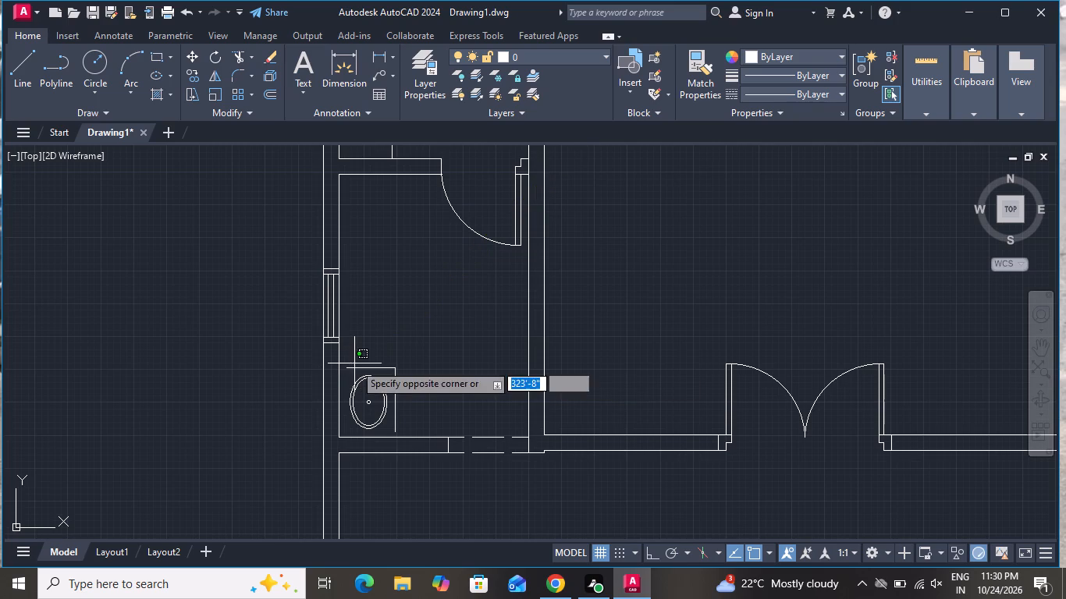
click(354, 365)
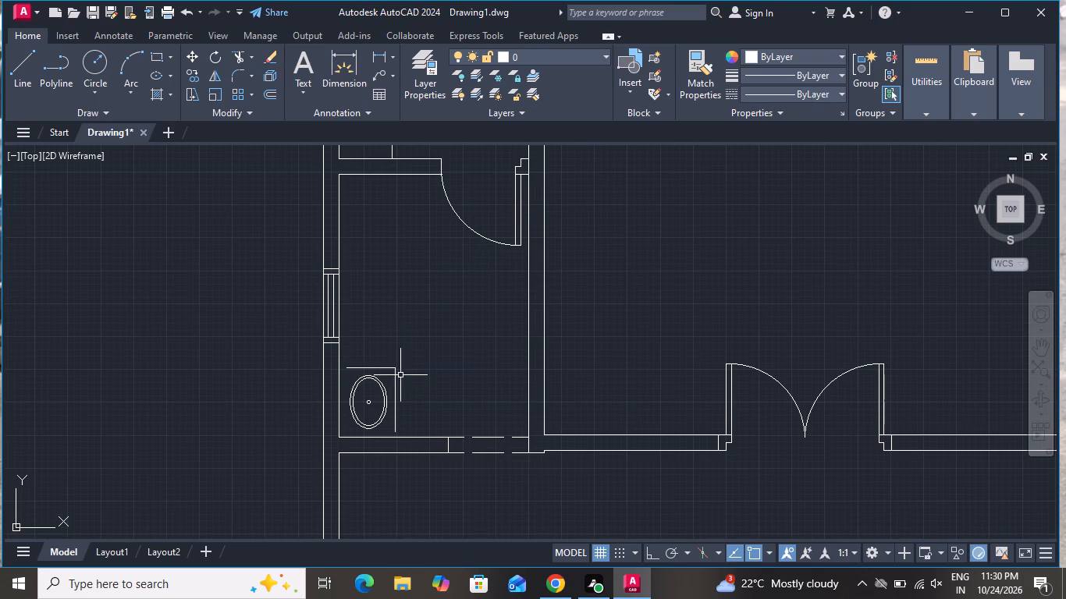
Move the basin's two counter lines west so that the north counter line meets the small room's west wall.
click(395, 377)
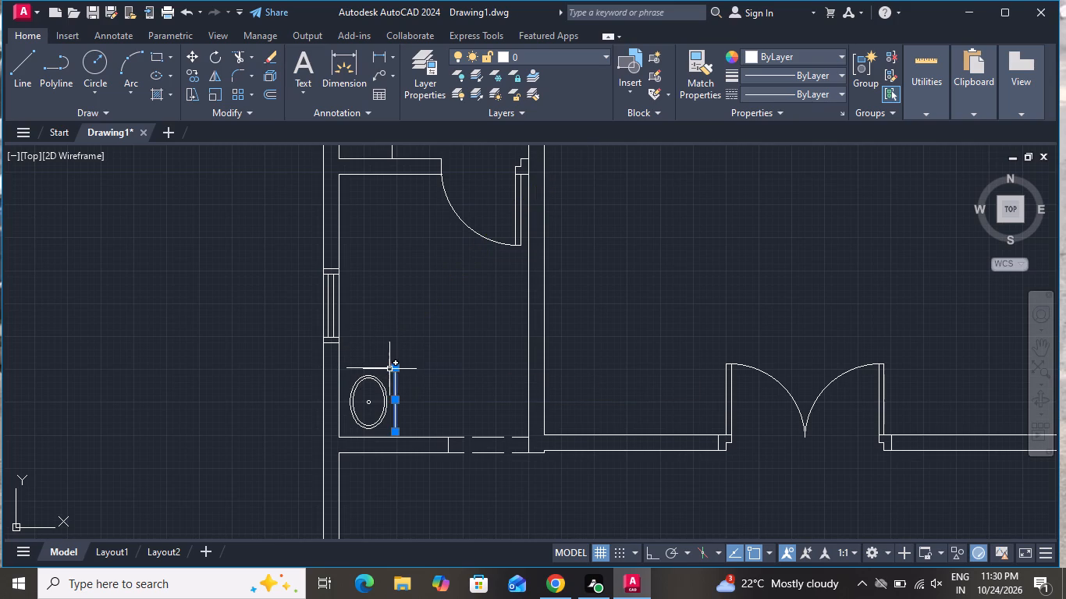
click(389, 369)
click(189, 62)
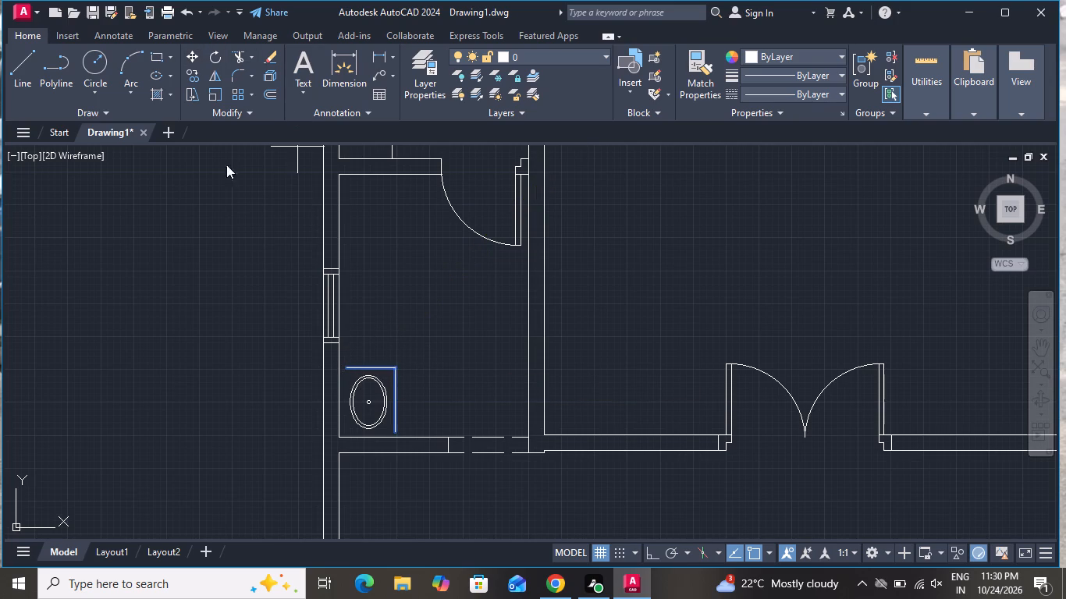
click(344, 366)
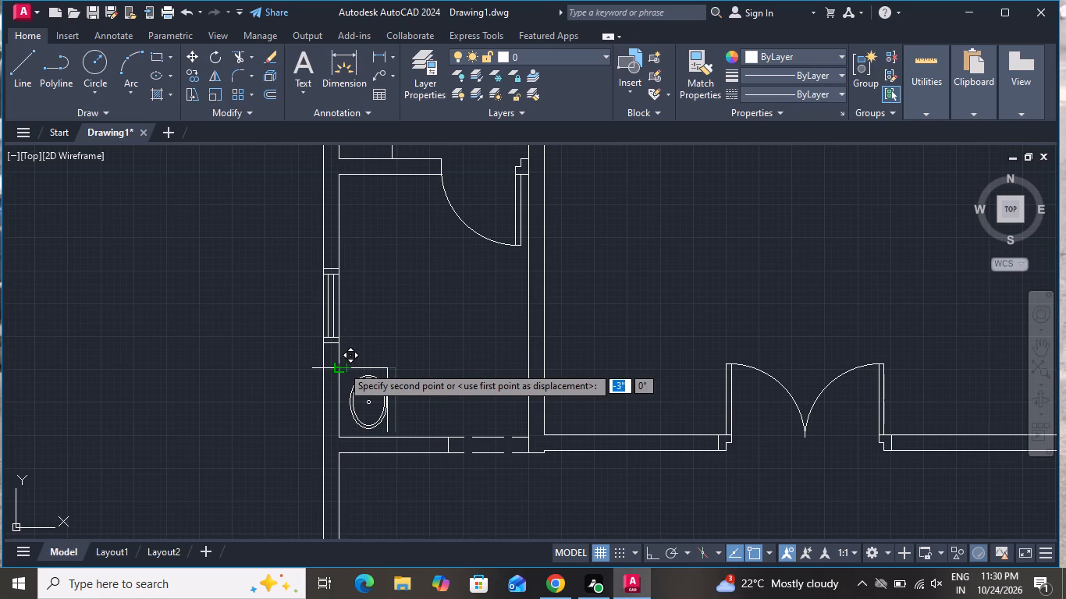
scroll(342, 366, up, 1)
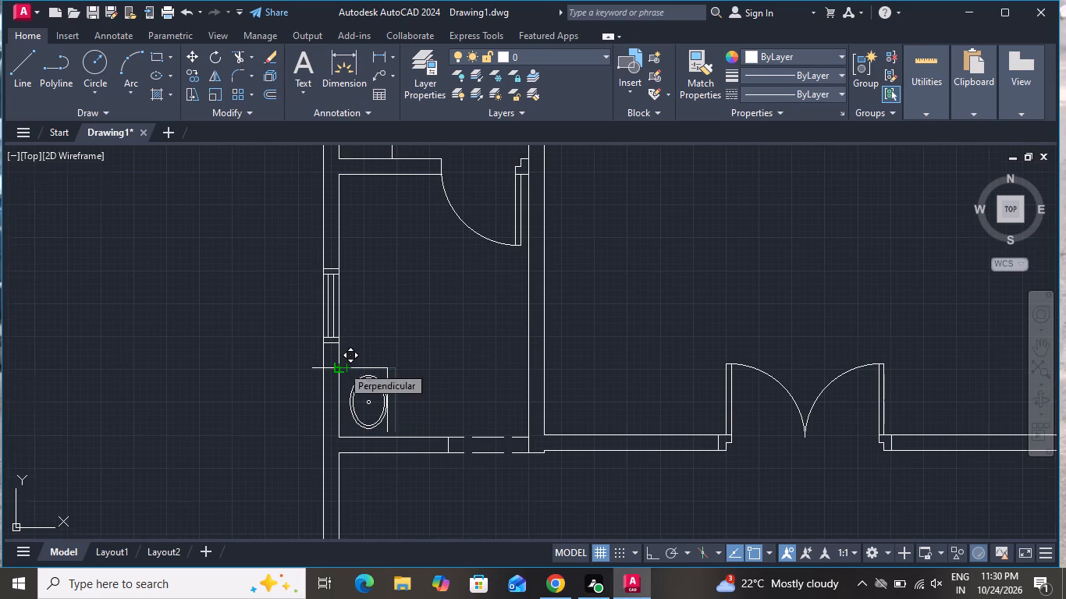
scroll(342, 366, up, 1)
scroll(334, 382, down, 1)
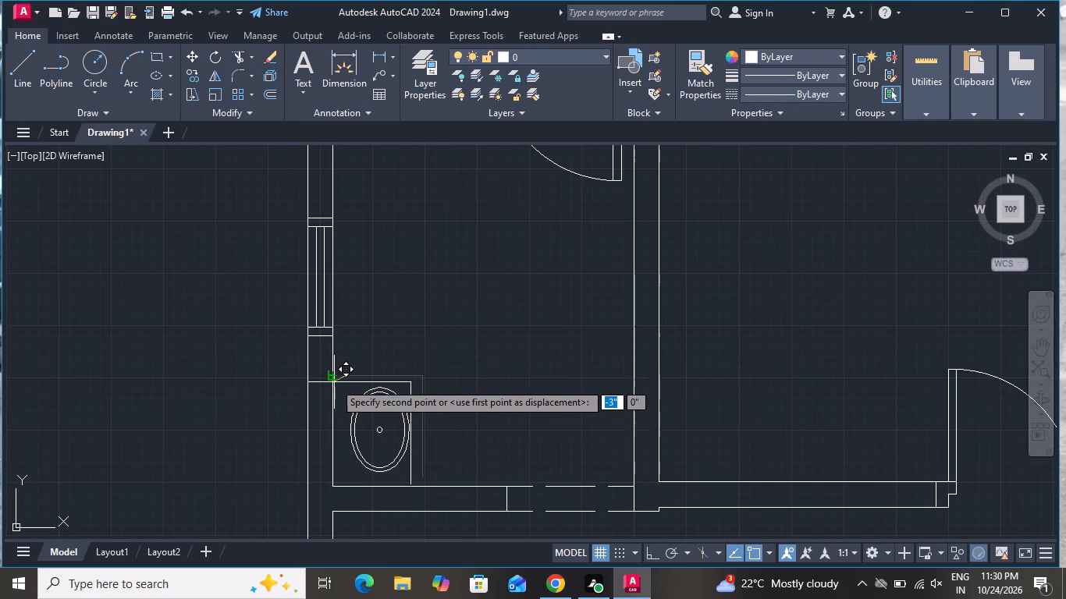
click(334, 382)
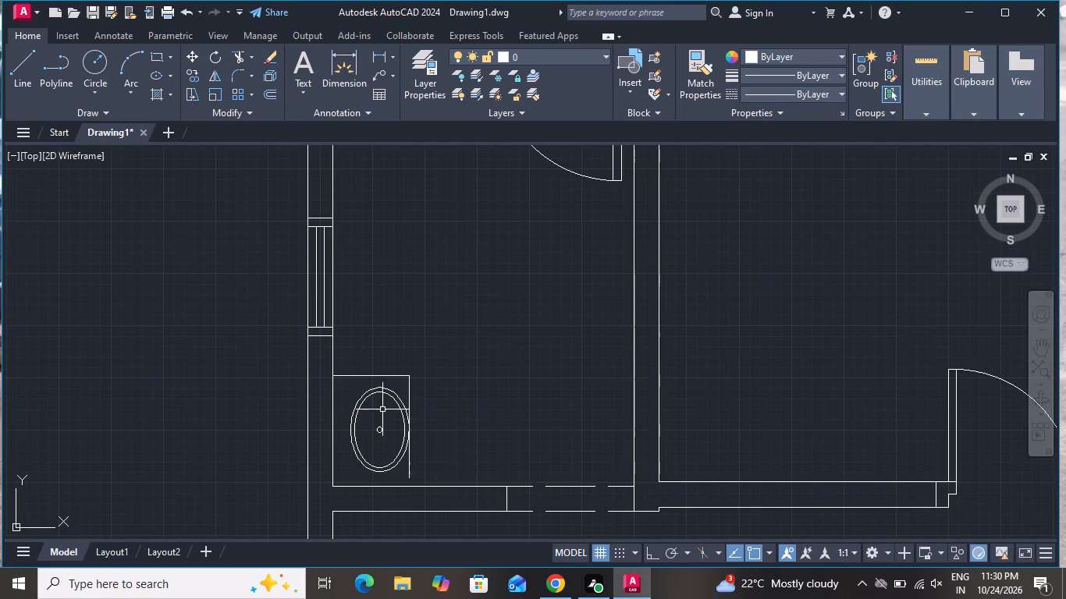
Move the basin's ovals and drain circle slightly west to centre them between the wall and the counter's east edge.
scroll(382, 409, up, 1)
click(400, 379)
click(340, 466)
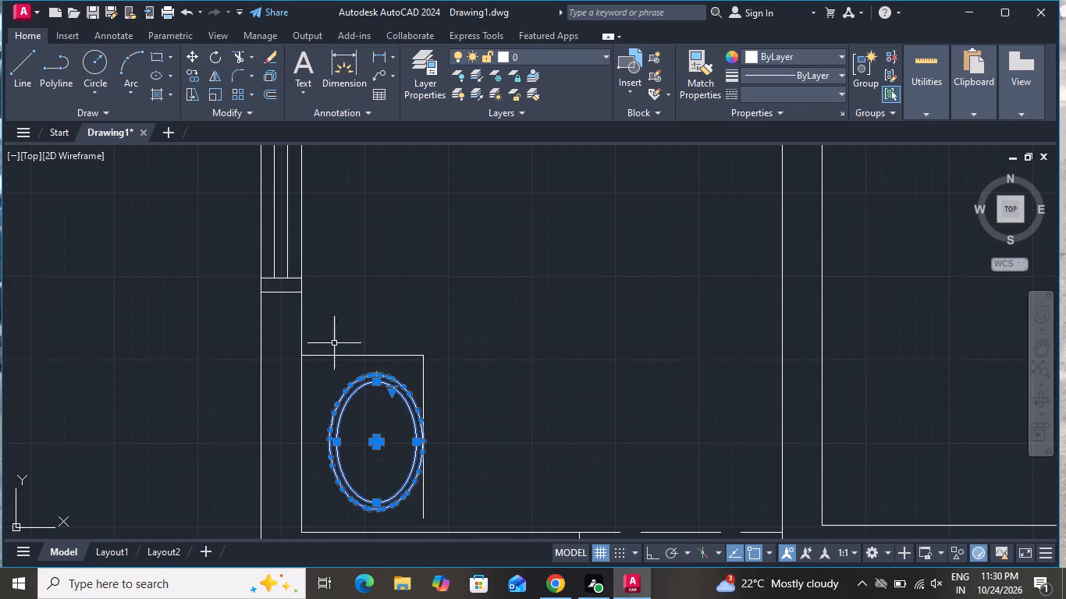
click(193, 57)
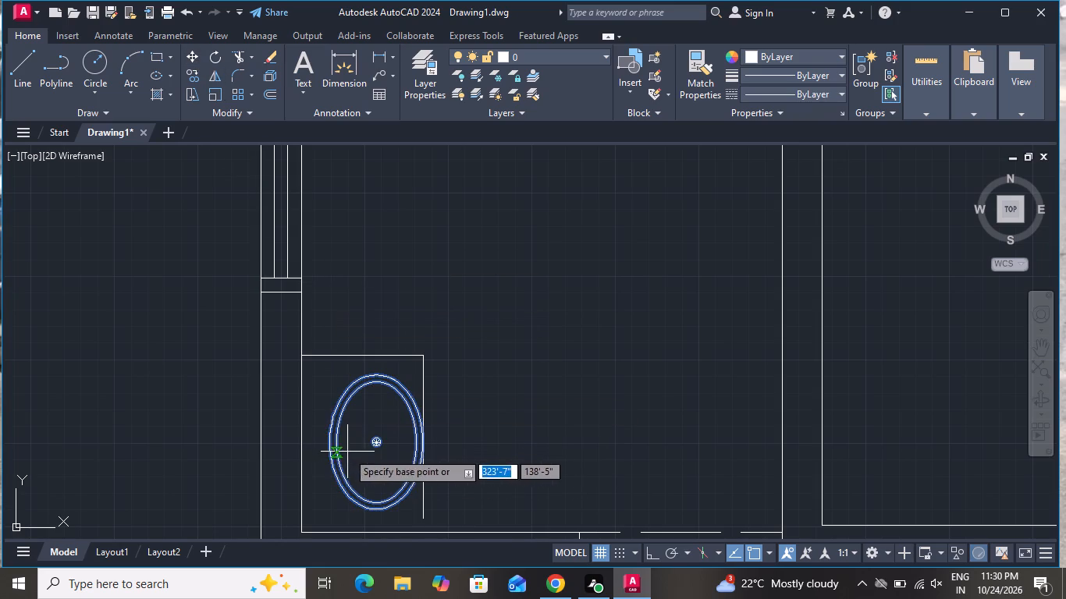
click(370, 449)
click(360, 448)
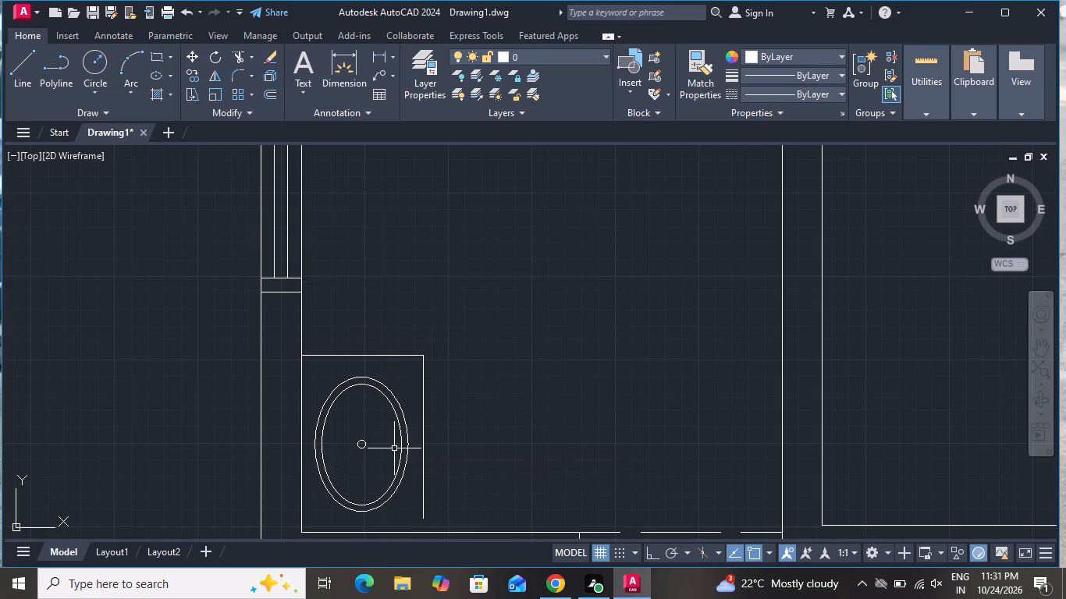
Extend the counter's east edge line south to the small room's south wall.
text(ex)
key(space)
key(space)
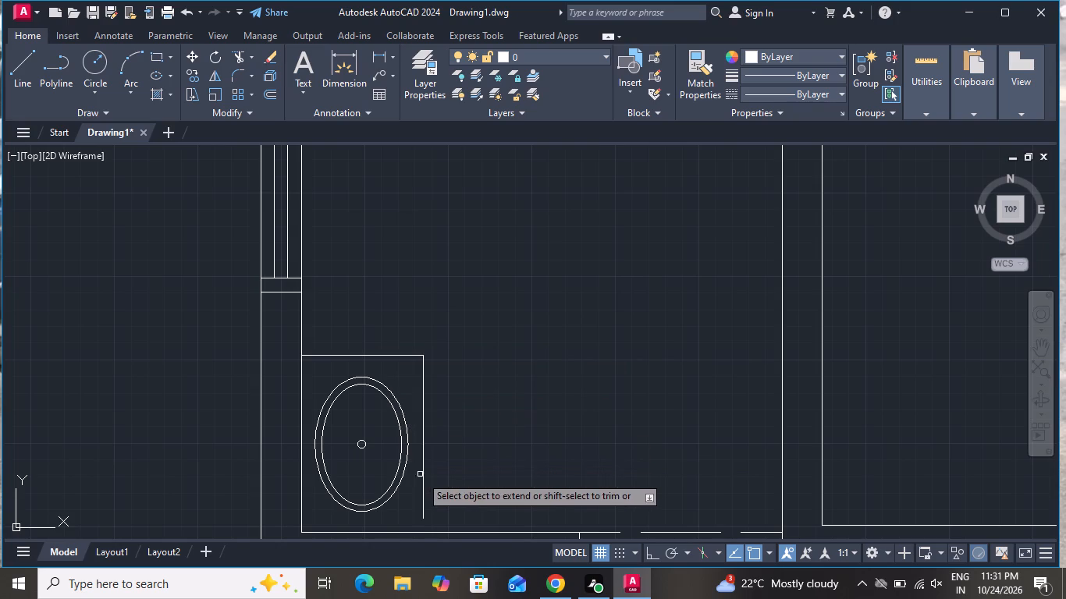
click(425, 482)
right_click(466, 452)
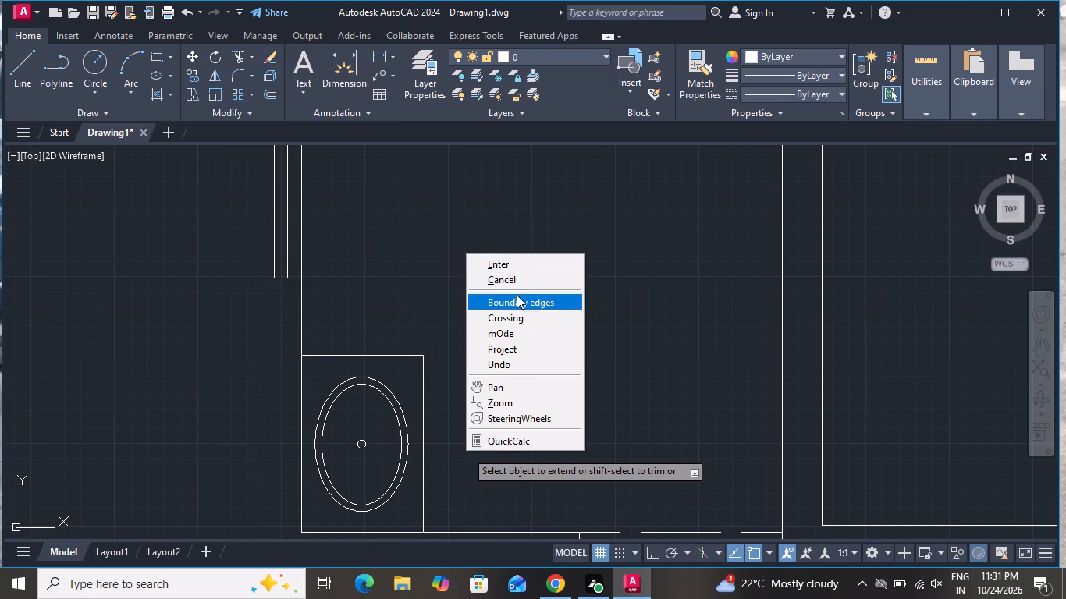
click(514, 278)
Copy the toilet from the western of the two north bathrooms to the north wall of the small southwest room, using its tank's top midpoint as base point.
scroll(521, 298, down, 4)
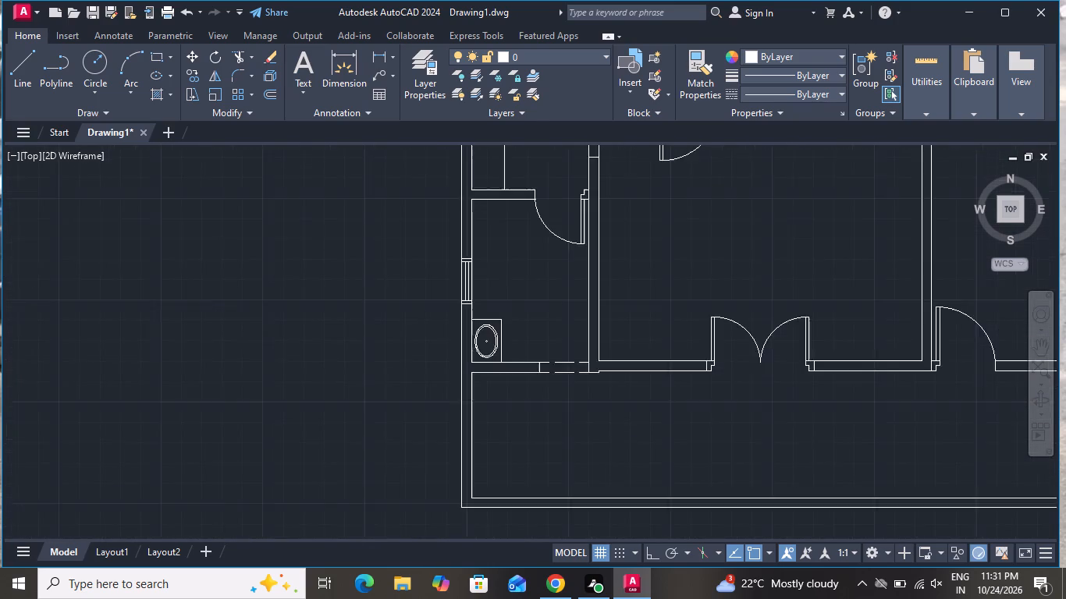
scroll(529, 317, down, 3)
scroll(622, 198, up, 3)
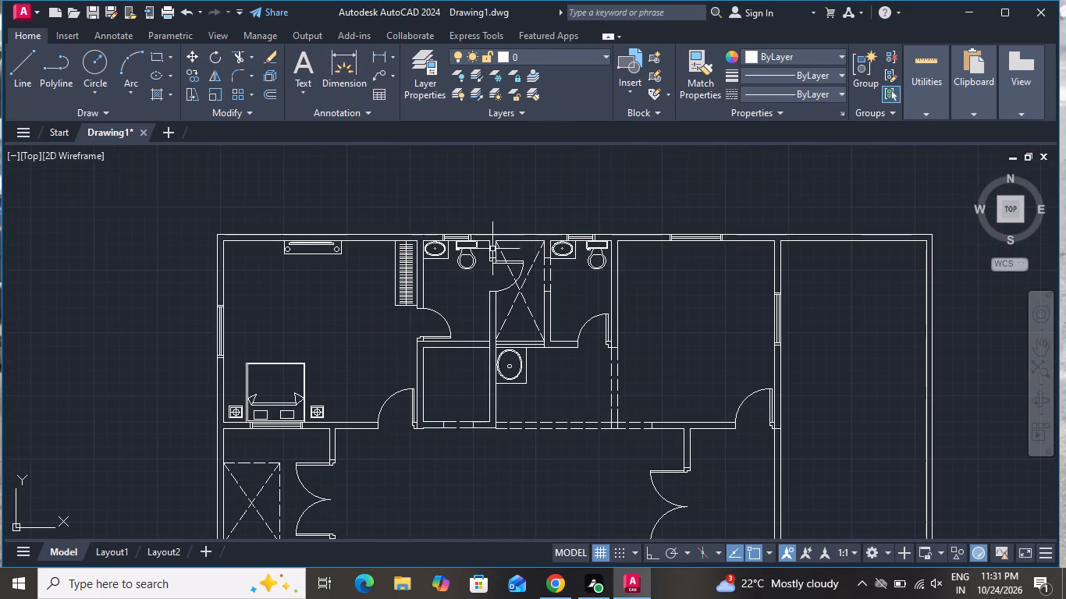
click(462, 251)
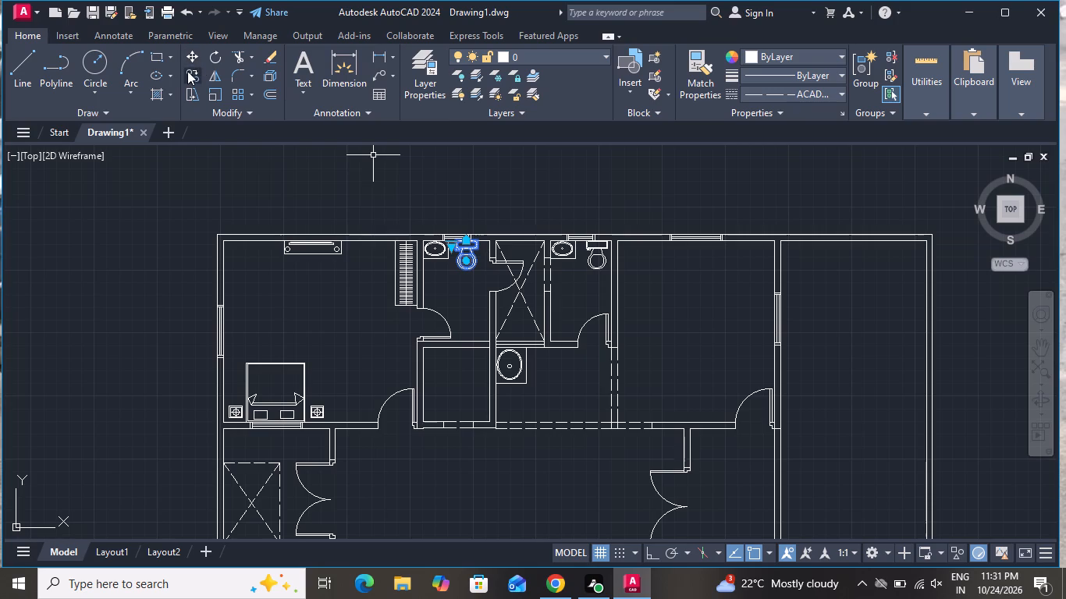
click(187, 68)
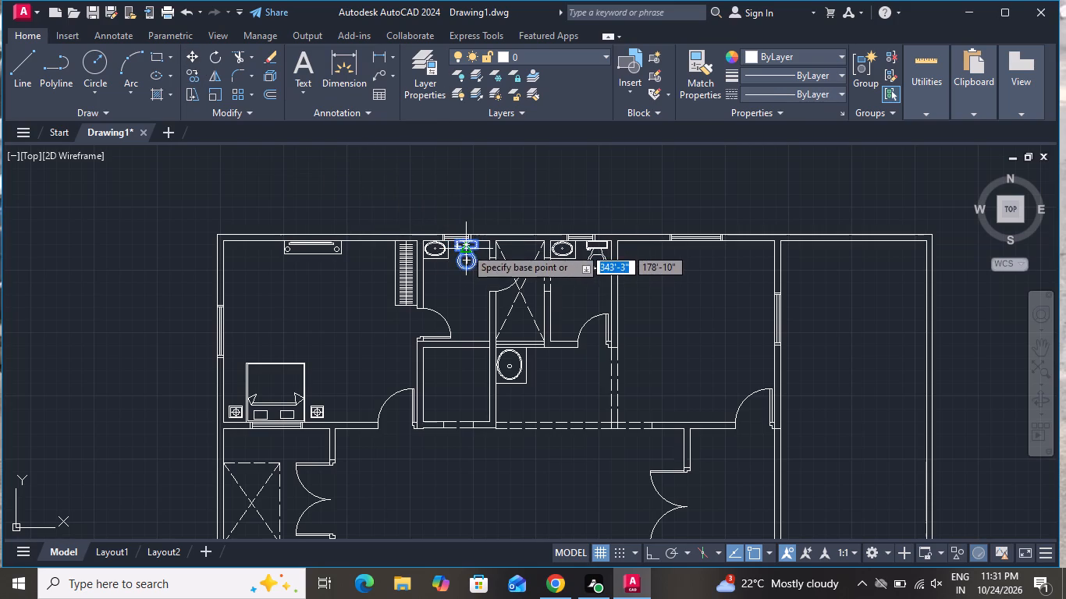
click(467, 239)
scroll(471, 267, down, 3)
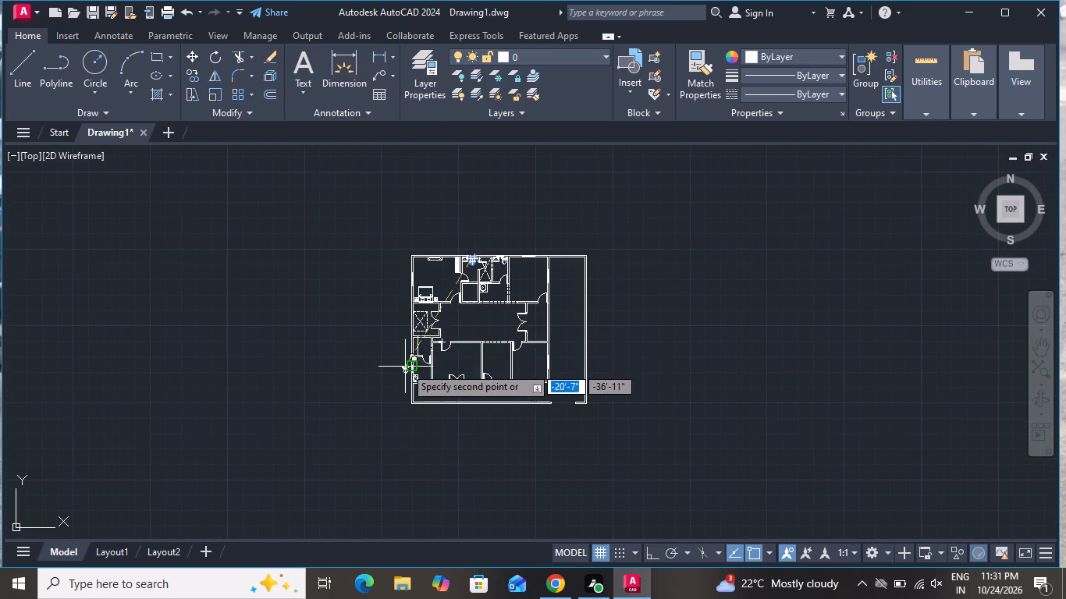
scroll(405, 367, up, 4)
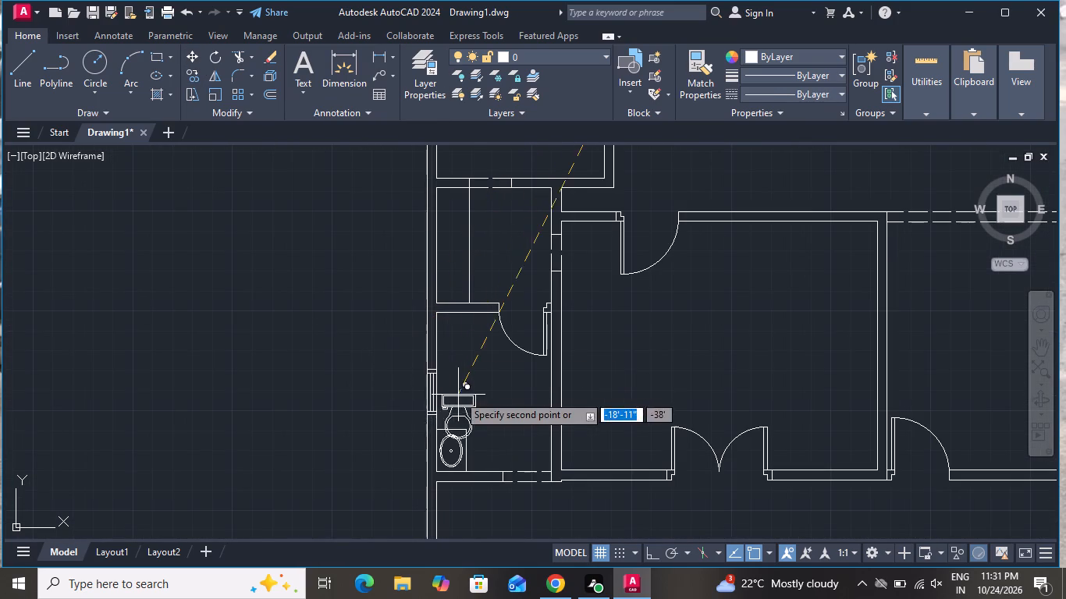
scroll(458, 395, up, 2)
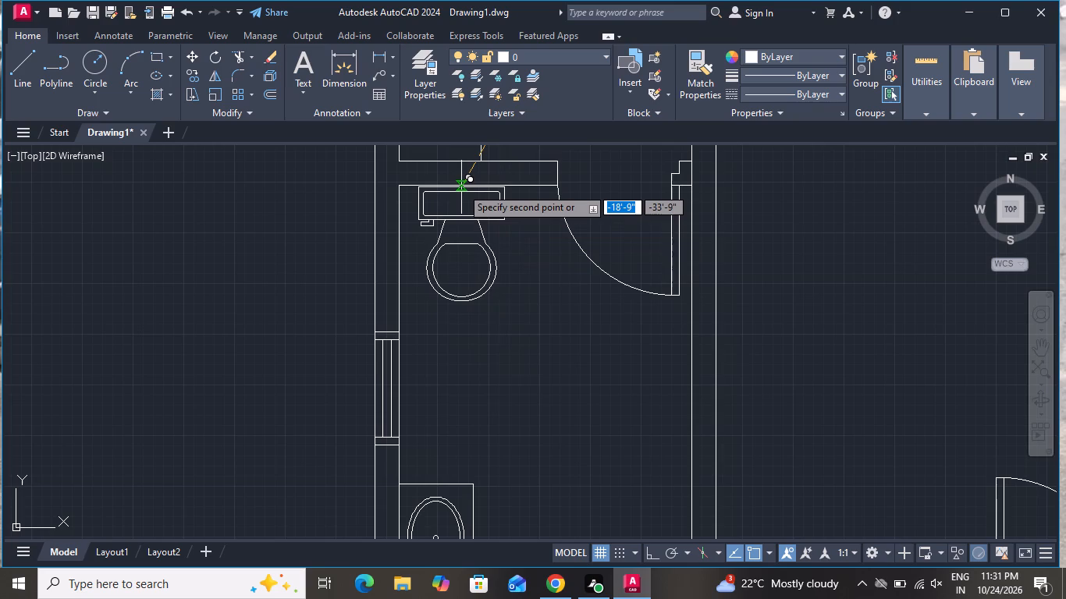
click(463, 185)
scroll(501, 257, down, 3)
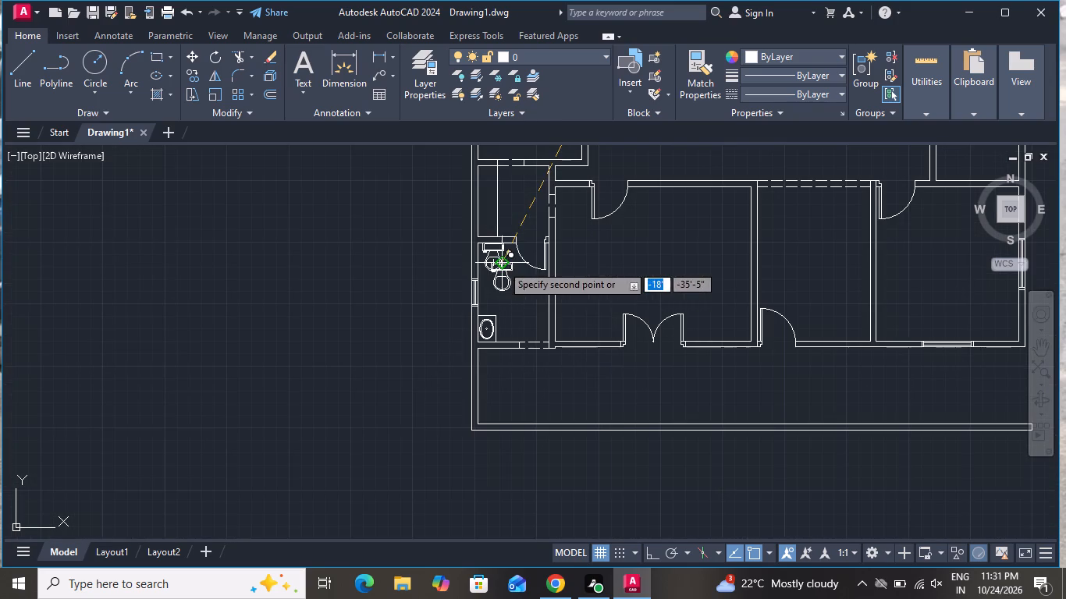
right_click(496, 273)
click(515, 301)
scroll(521, 325, down, 3)
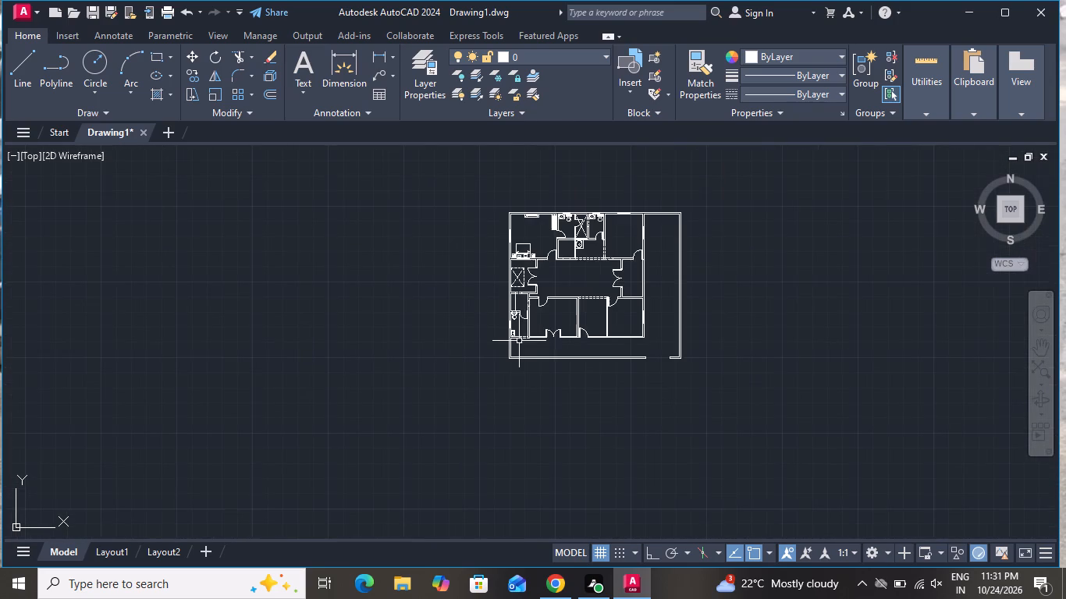
scroll(519, 341, down, 1)
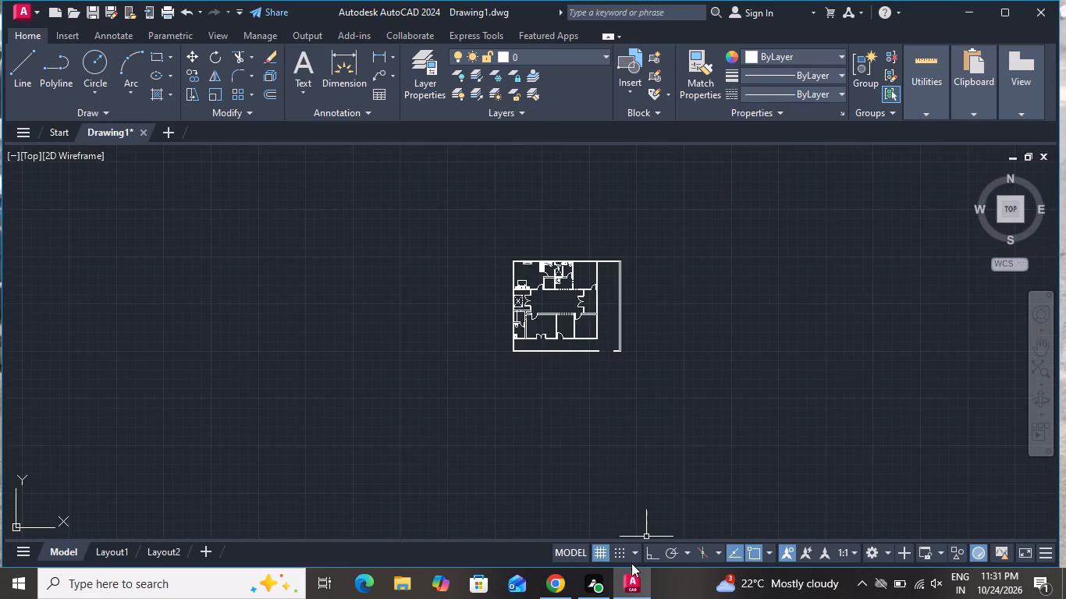